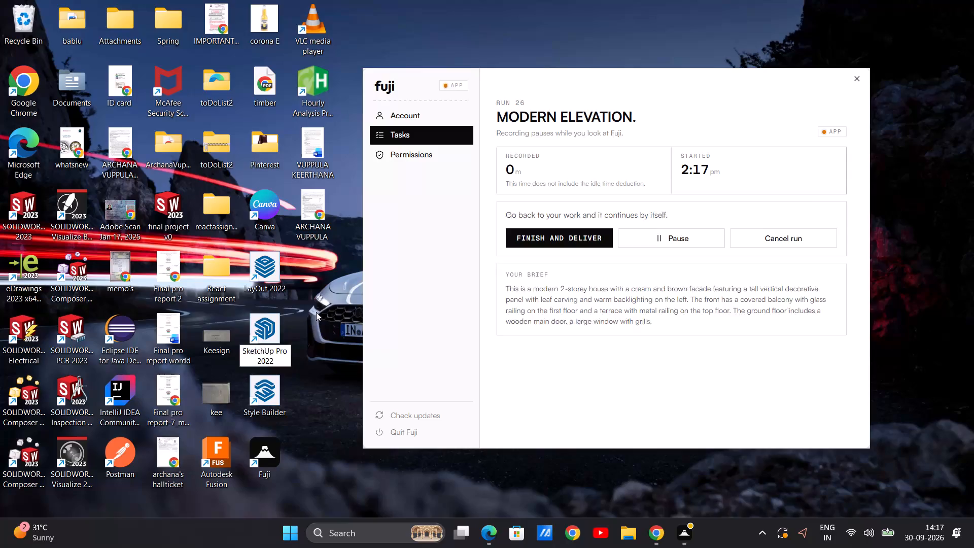
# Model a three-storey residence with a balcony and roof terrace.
# Launch SketchUp Pro 2022 from the desktop.
pyautogui.doubleClick(286, 330)
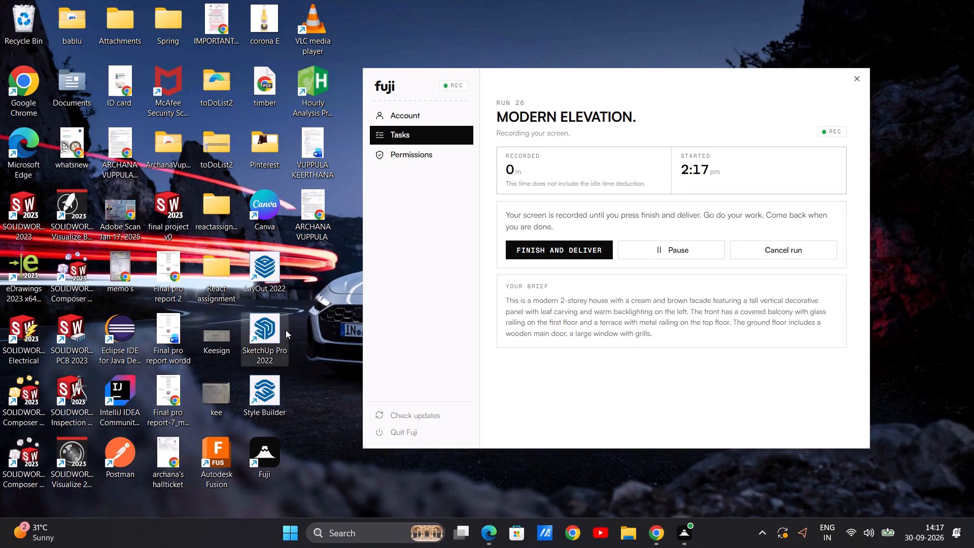
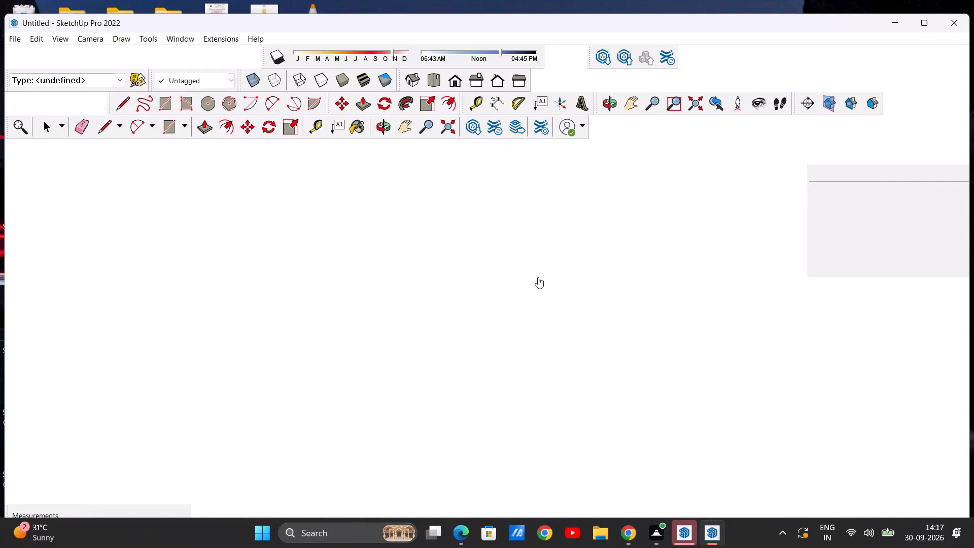
# In the Top view, draw a rectangle about 15' 10" by 8' on the ground beside the origin.
pyautogui.scroll(-5, 577, 278)
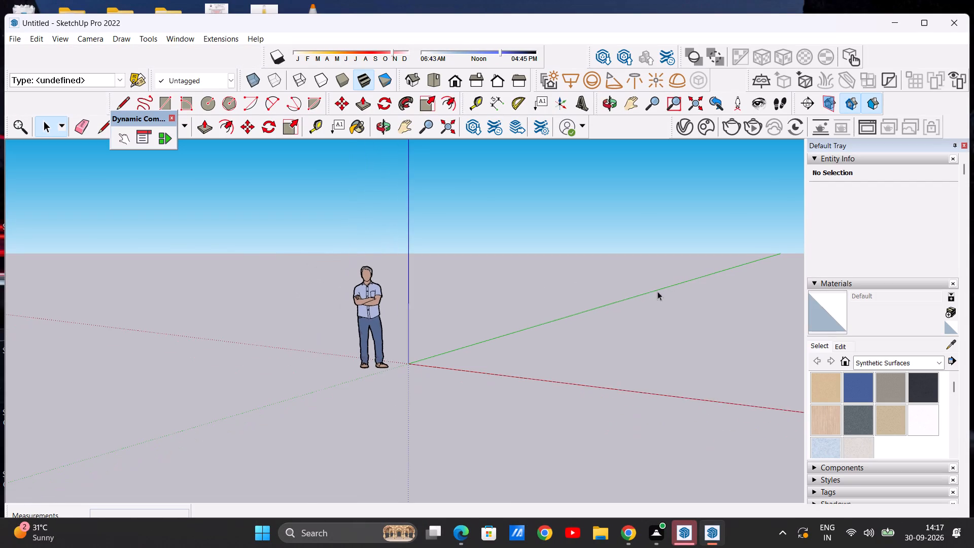
pyautogui.scroll(4, 763, 291)
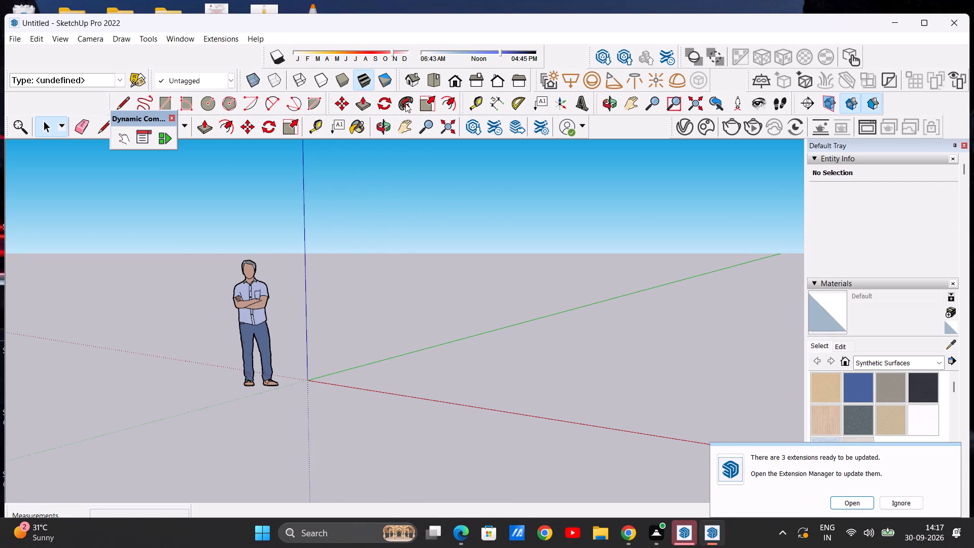
pyautogui.click(458, 82)
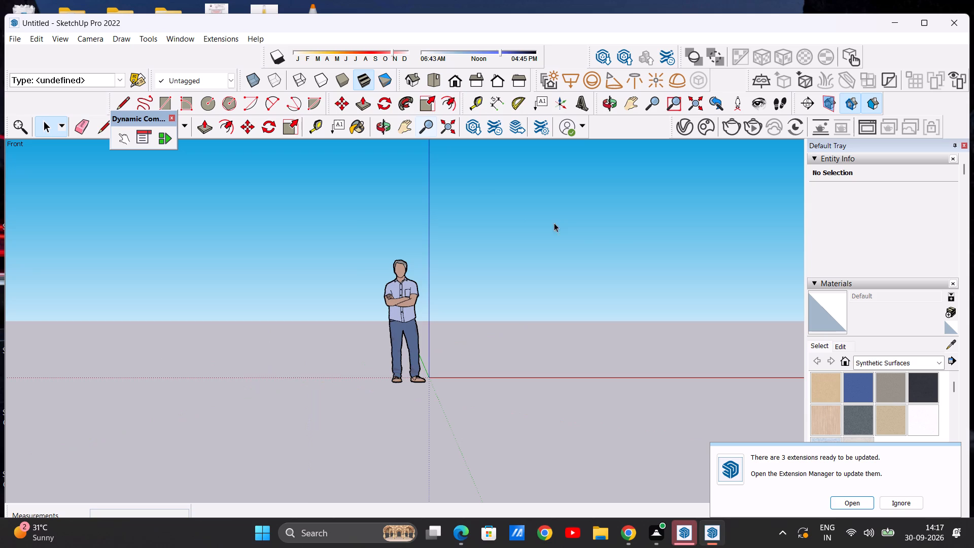
pyautogui.scroll(6, 739, 236)
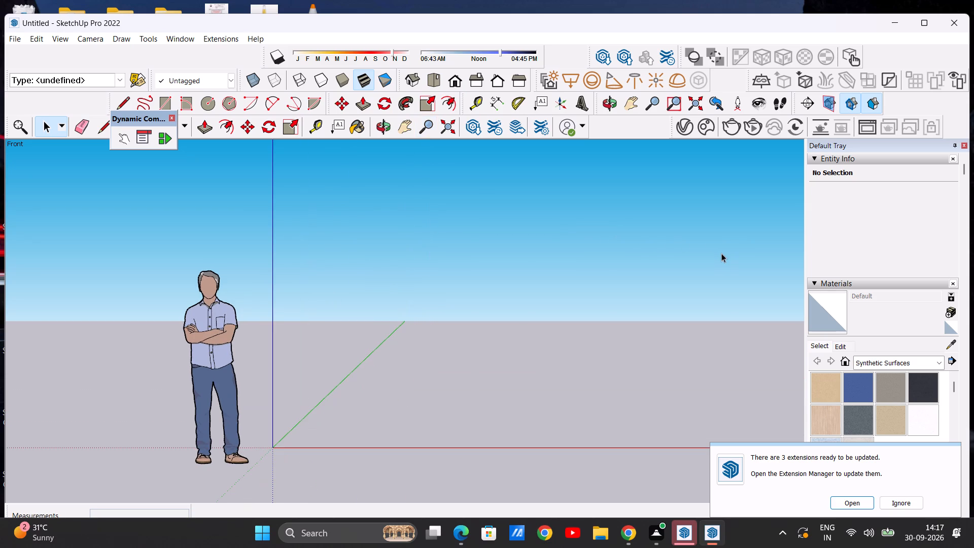
pyautogui.click(434, 76)
pyautogui.scroll(5, 669, 192)
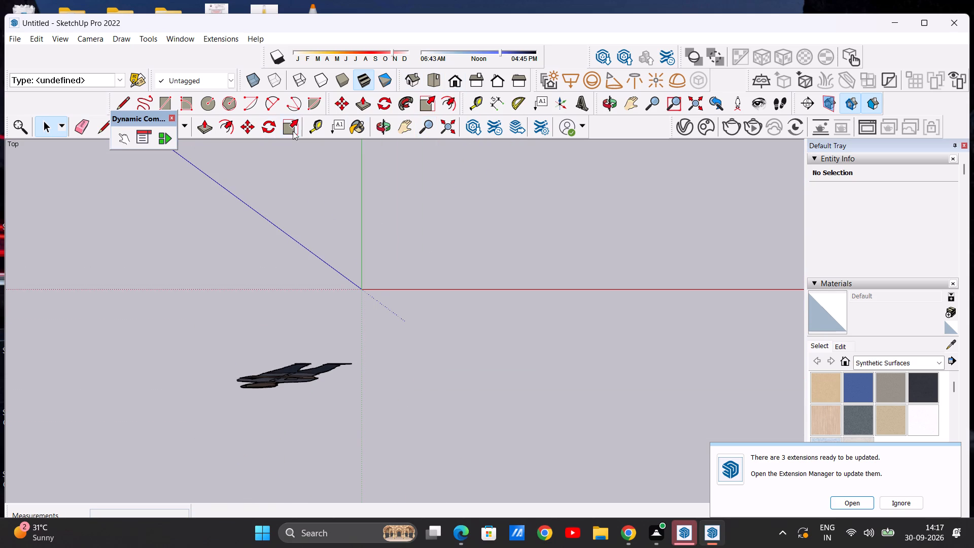
pyautogui.click(403, 123)
pyautogui.moveTo(363, 291); pyautogui.dragTo(298, 302)
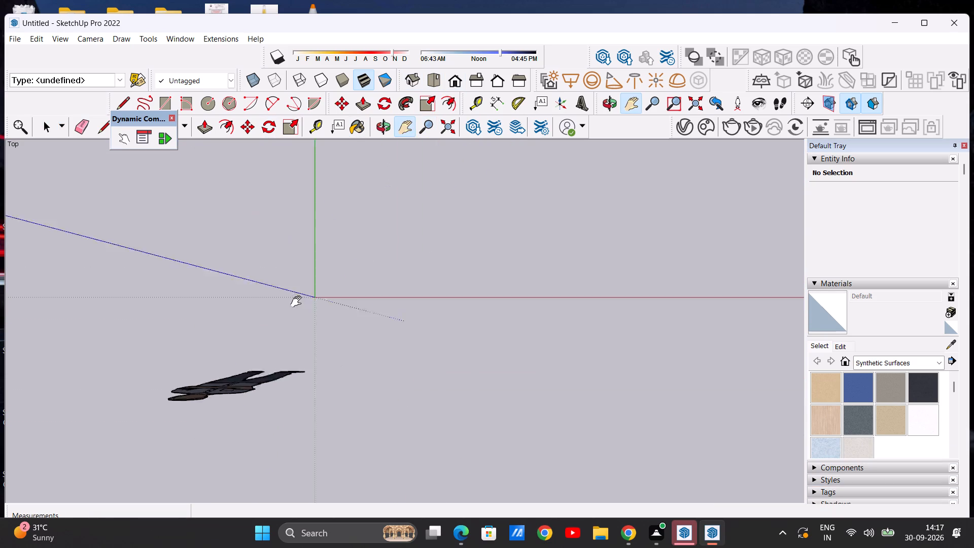
pyautogui.moveTo(298, 302); pyautogui.dragTo(56, 496)
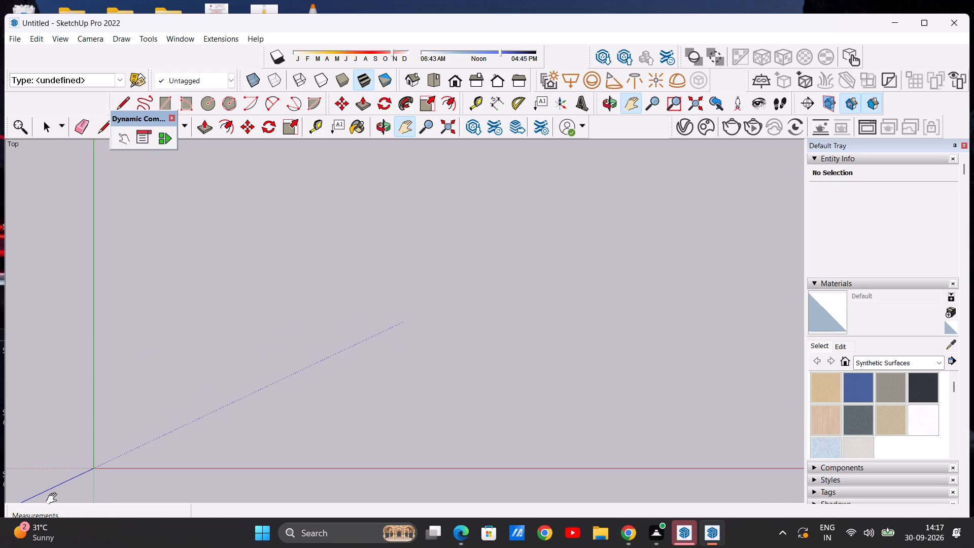
pyautogui.press('space')
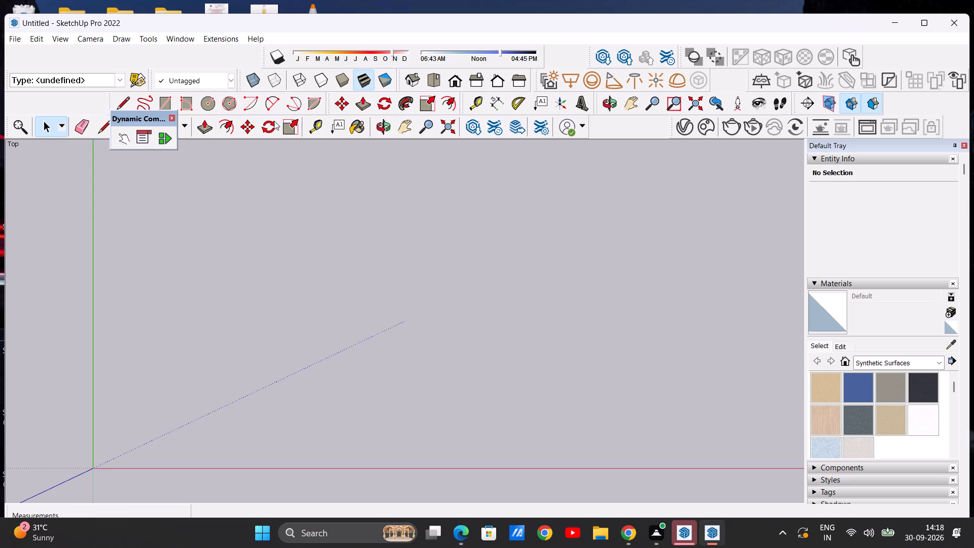
pyautogui.click(163, 97)
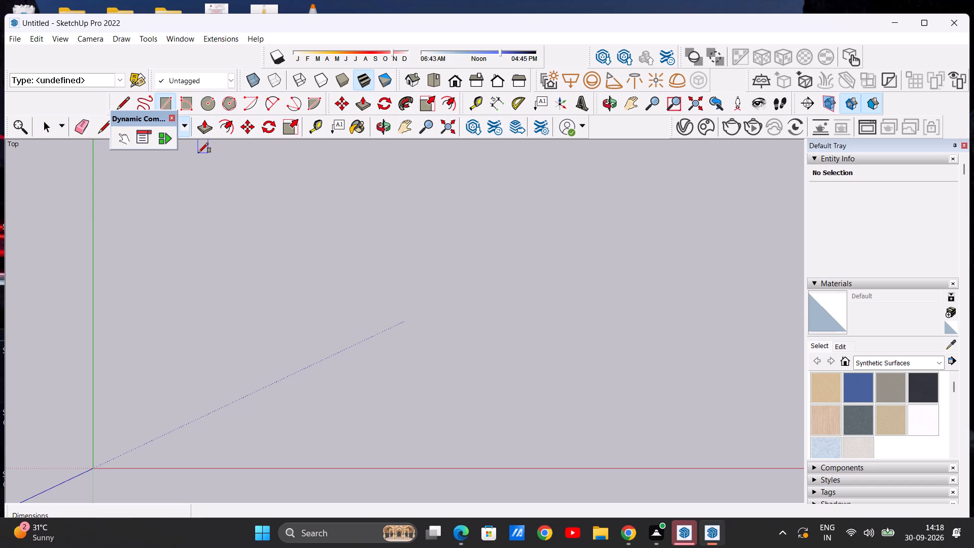
pyautogui.click(198, 151)
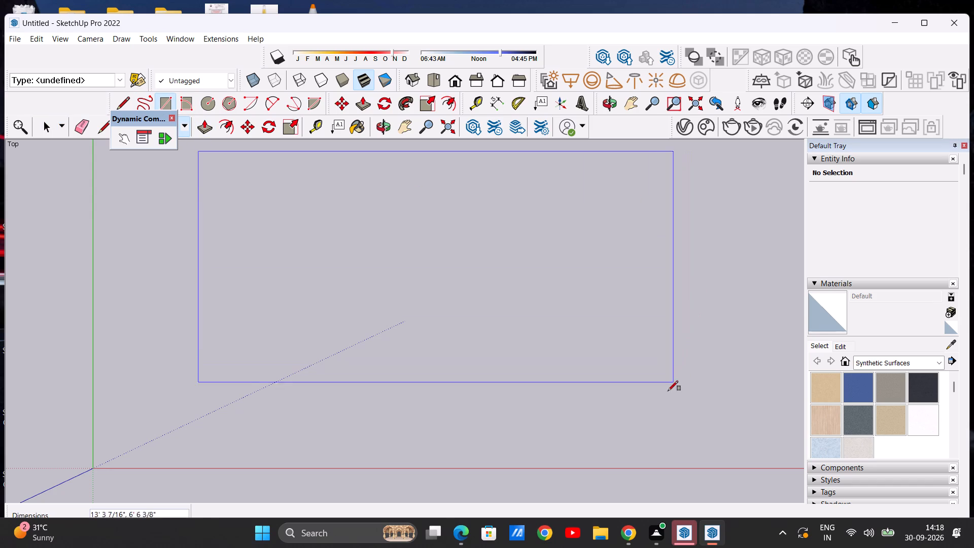
pyautogui.click(765, 436)
pyautogui.press('space')
# Move the whole rectangle diagonally away from the origin, in the positive red and green axis directions.
pyautogui.scroll(-7, 353, 348)
pyautogui.scroll(-6, 453, 279)
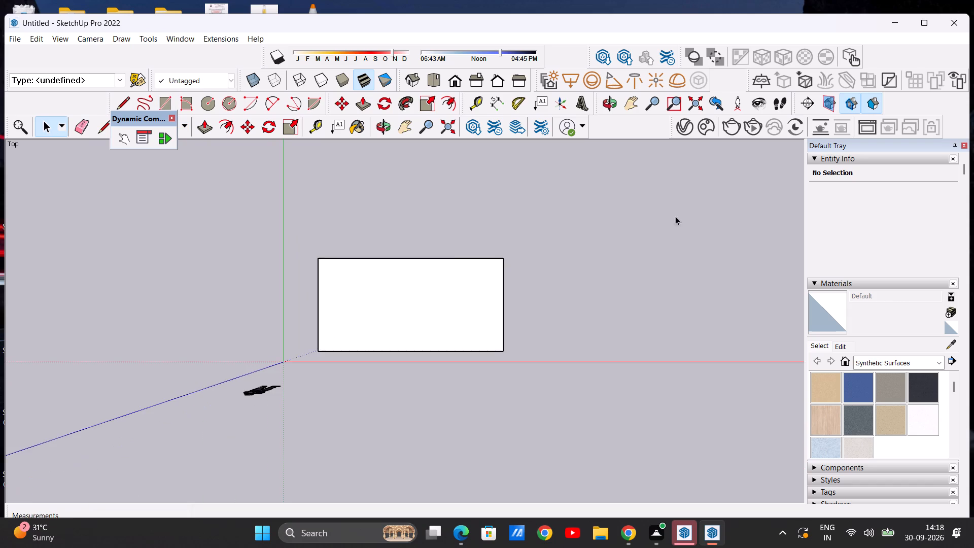
pyautogui.scroll(3, 703, 215)
pyautogui.click(402, 134)
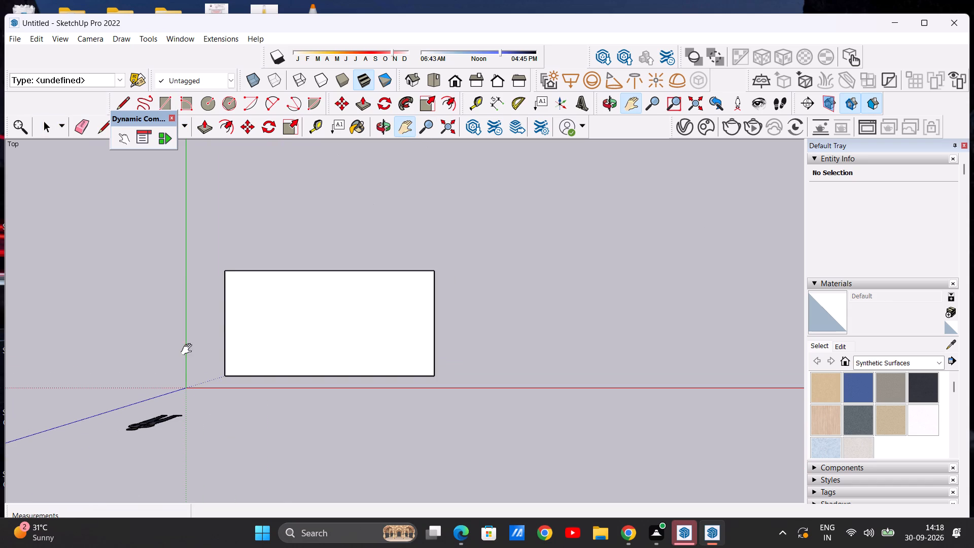
pyautogui.moveTo(188, 378); pyautogui.dragTo(102, 482)
pyautogui.press('space')
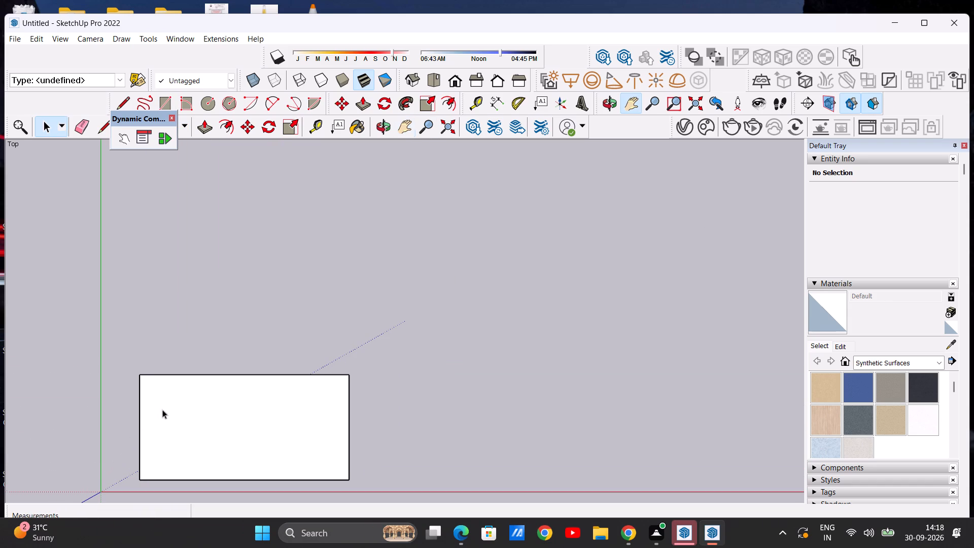
pyautogui.tripleClick(263, 409)
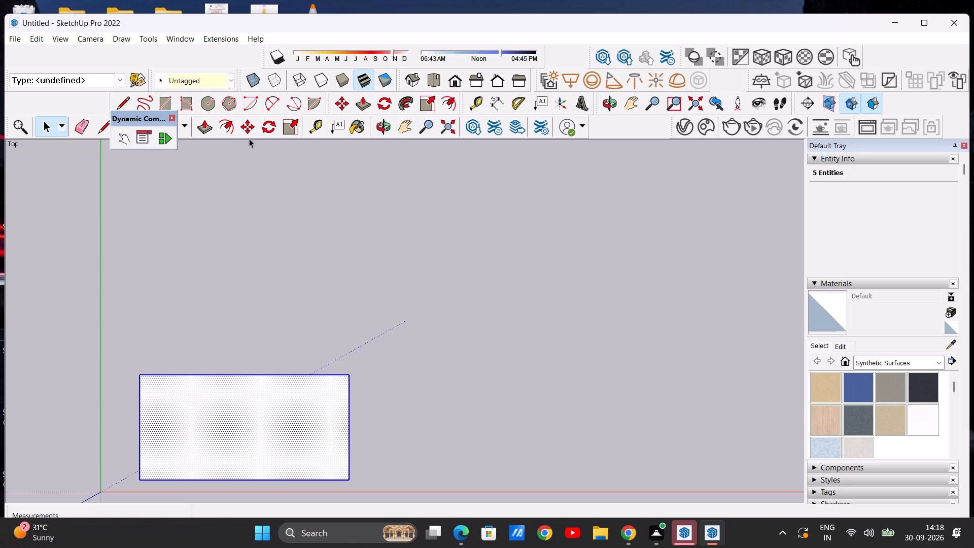
pyautogui.click(244, 128)
pyautogui.click(347, 378)
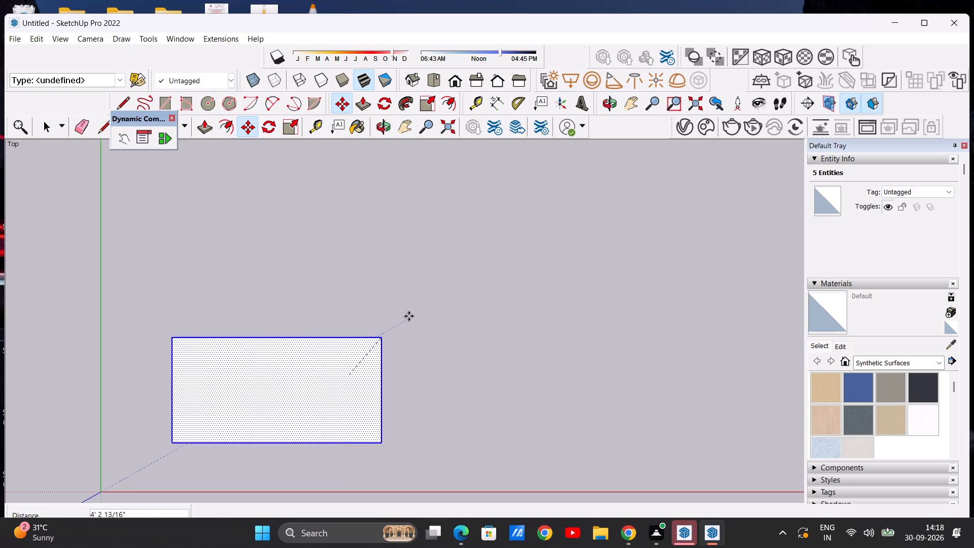
pyautogui.click(488, 290)
pyautogui.press('space')
pyautogui.click(658, 295)
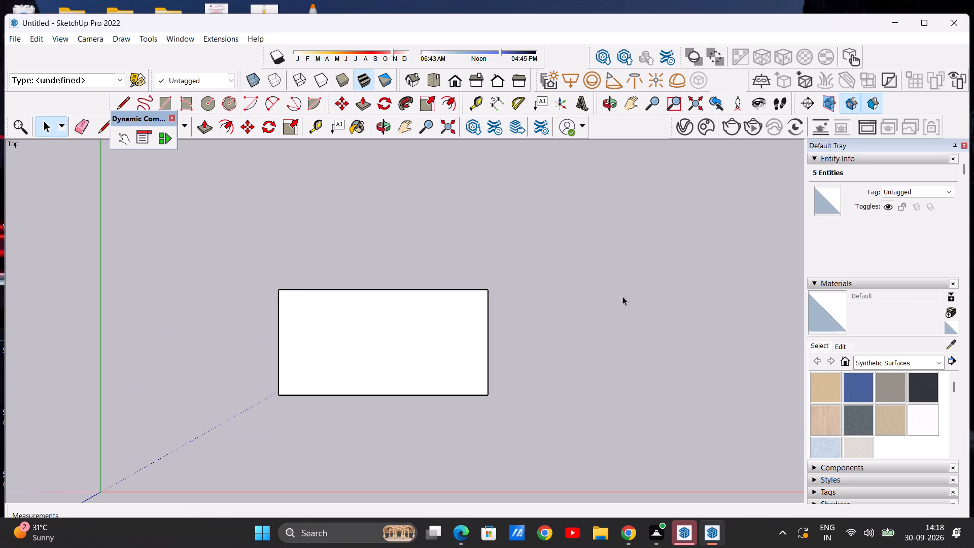
# Draw a second rectangle about 15' 11" by 6' 7" adjoining the first one's long edge farthest from the red axis.
pyautogui.scroll(2, 540, 327)
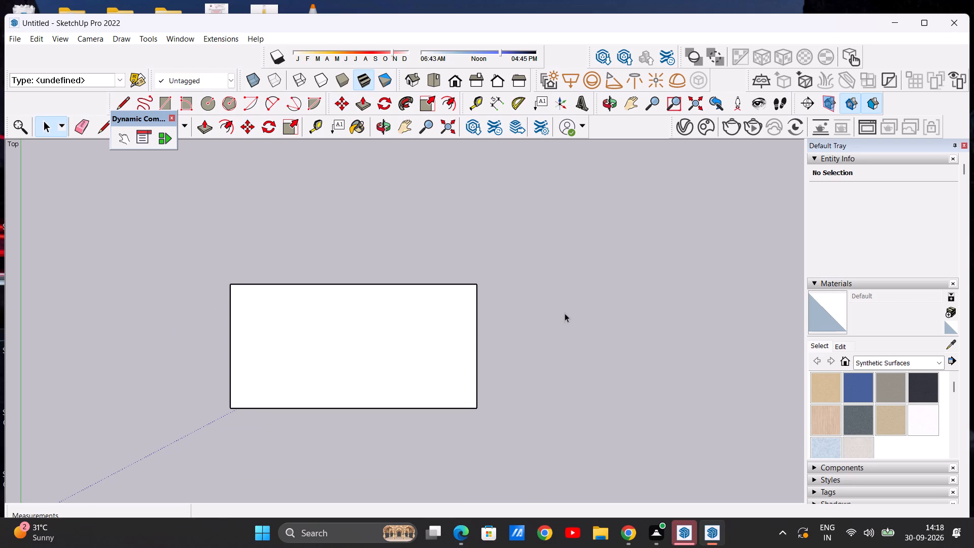
pyautogui.click(169, 104)
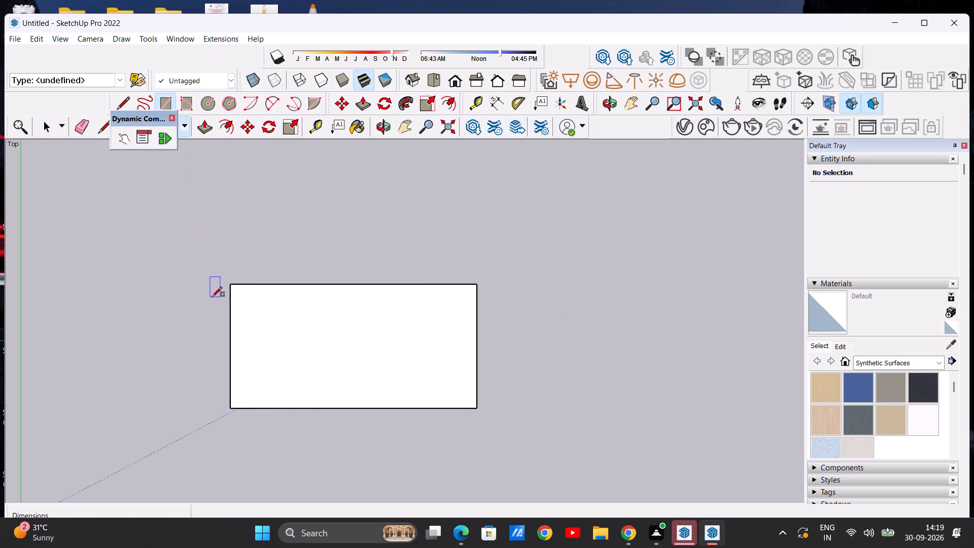
pyautogui.click(228, 286)
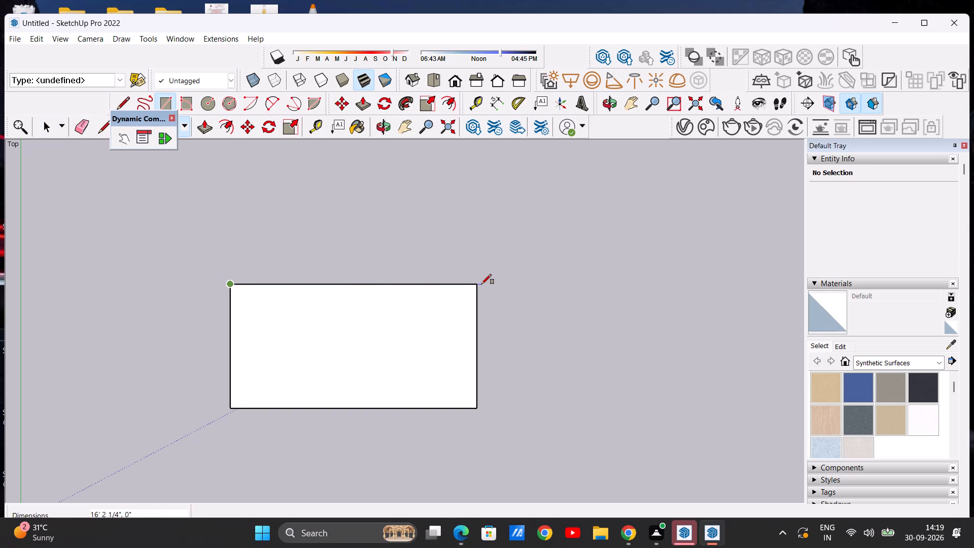
pyautogui.click(476, 283)
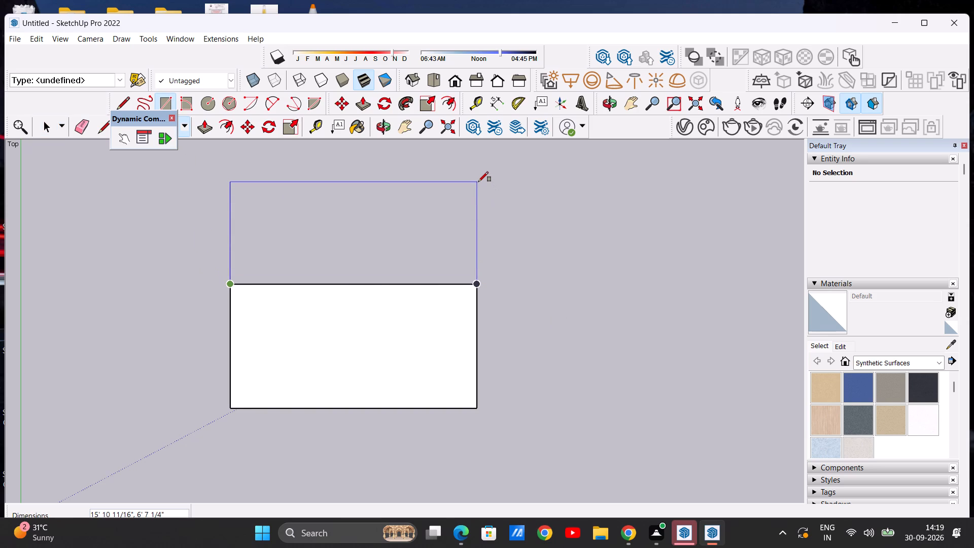
pyautogui.click(478, 182)
pyautogui.press('space')
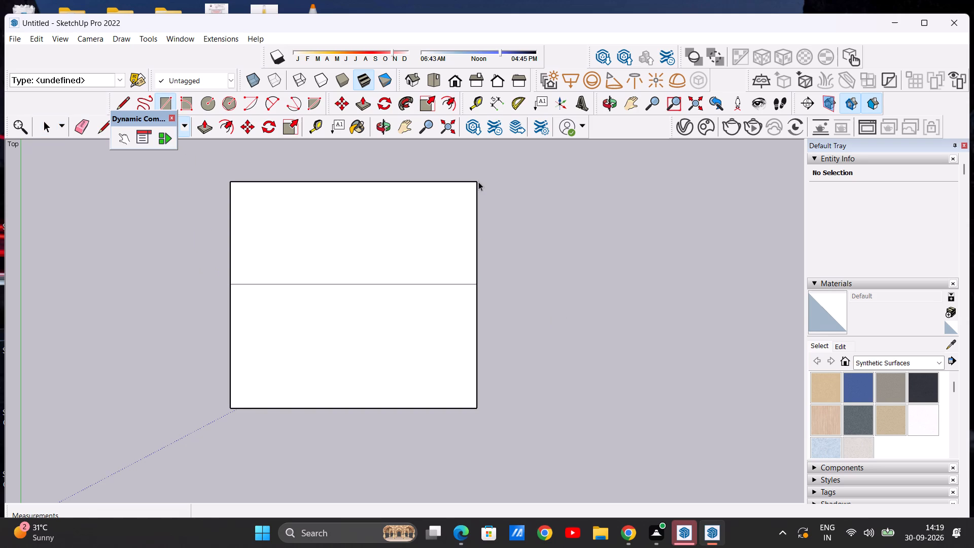
# Draw a third rectangle about 14' 7" by 5' 6" along the full side of both rectangles farthest from the green axis.
pyautogui.click(165, 99)
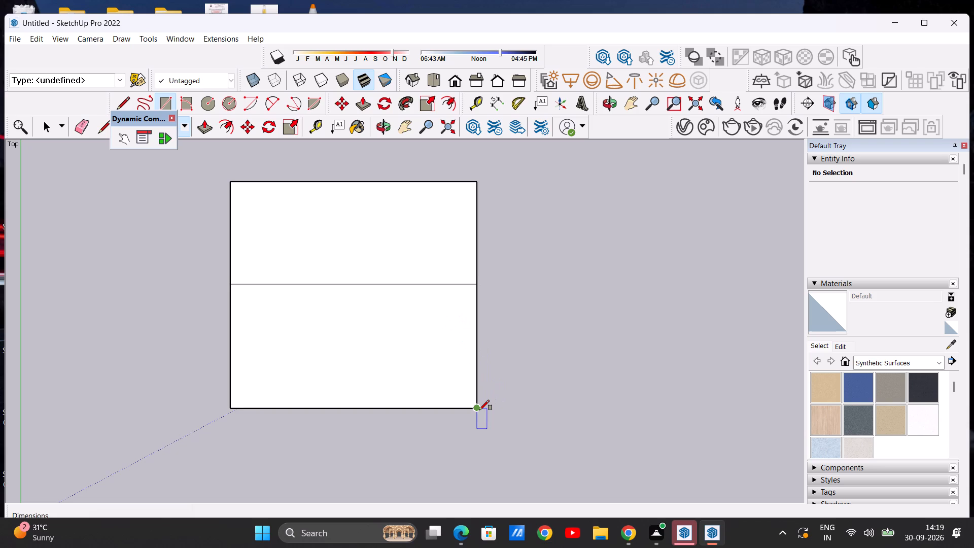
pyautogui.click(476, 409)
pyautogui.click(477, 182)
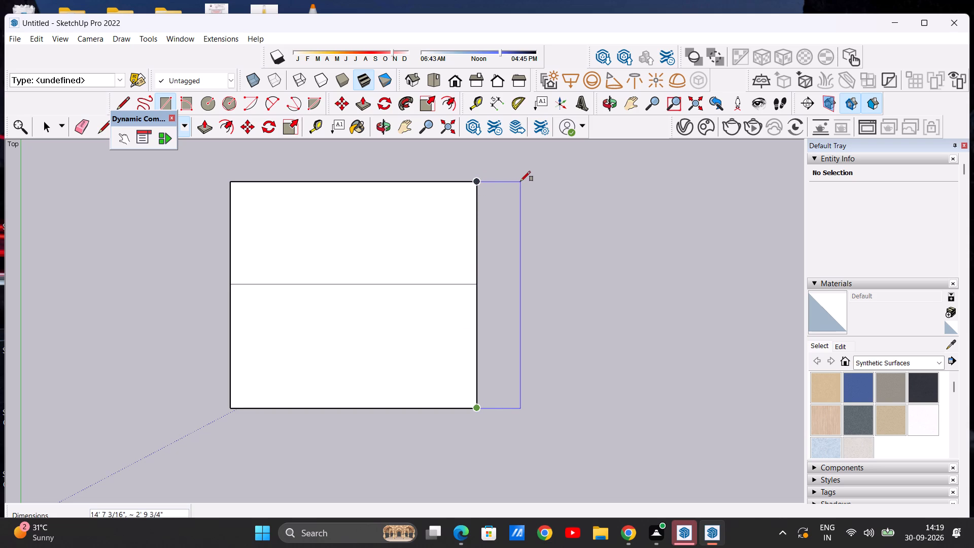
pyautogui.click(562, 179)
pyautogui.press('space')
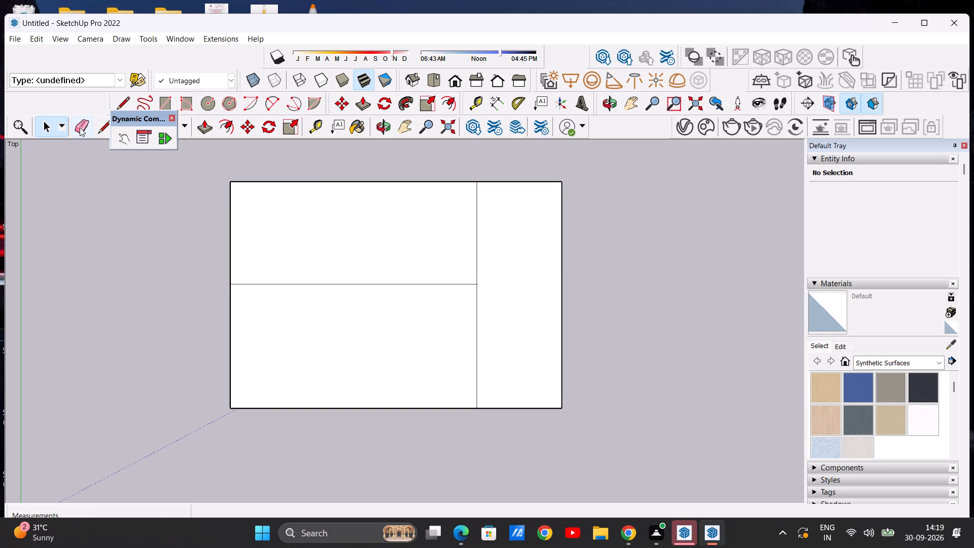
# Erase the inner dividing edges so the three rectangles merge into one face.
pyautogui.click(80, 127)
pyautogui.moveTo(469, 250); pyautogui.dragTo(488, 252)
pyautogui.moveTo(428, 264); pyautogui.dragTo(439, 287)
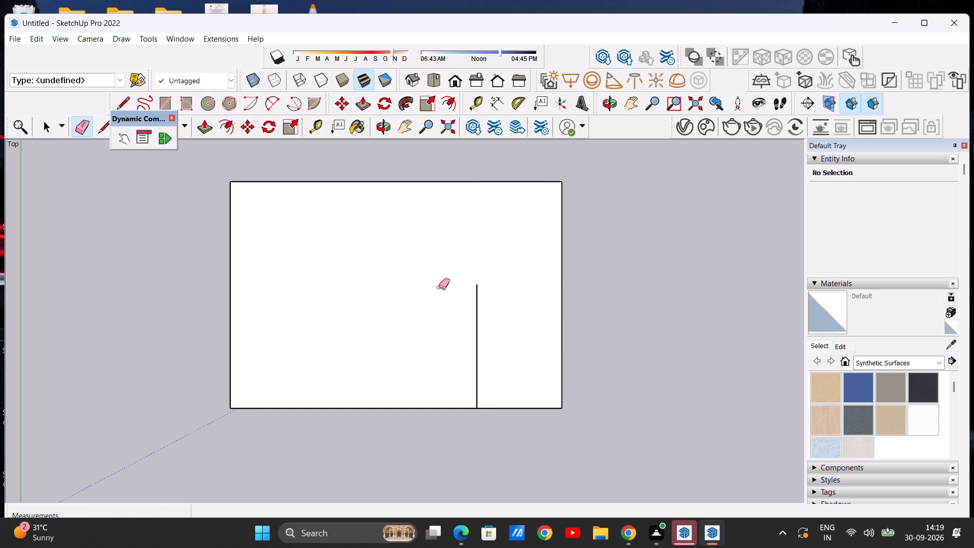
pyautogui.moveTo(439, 287); pyautogui.dragTo(438, 286)
pyautogui.moveTo(458, 307); pyautogui.dragTo(480, 323)
pyautogui.press('space')
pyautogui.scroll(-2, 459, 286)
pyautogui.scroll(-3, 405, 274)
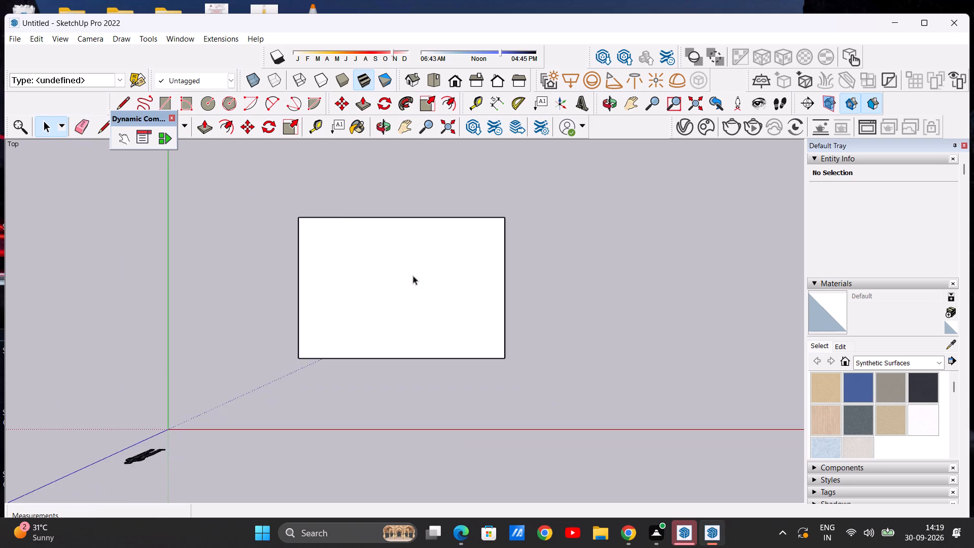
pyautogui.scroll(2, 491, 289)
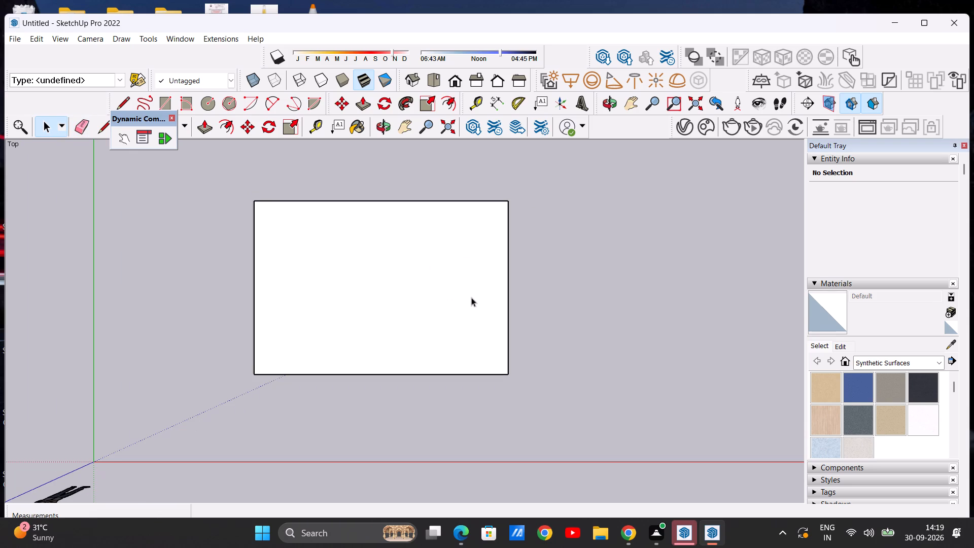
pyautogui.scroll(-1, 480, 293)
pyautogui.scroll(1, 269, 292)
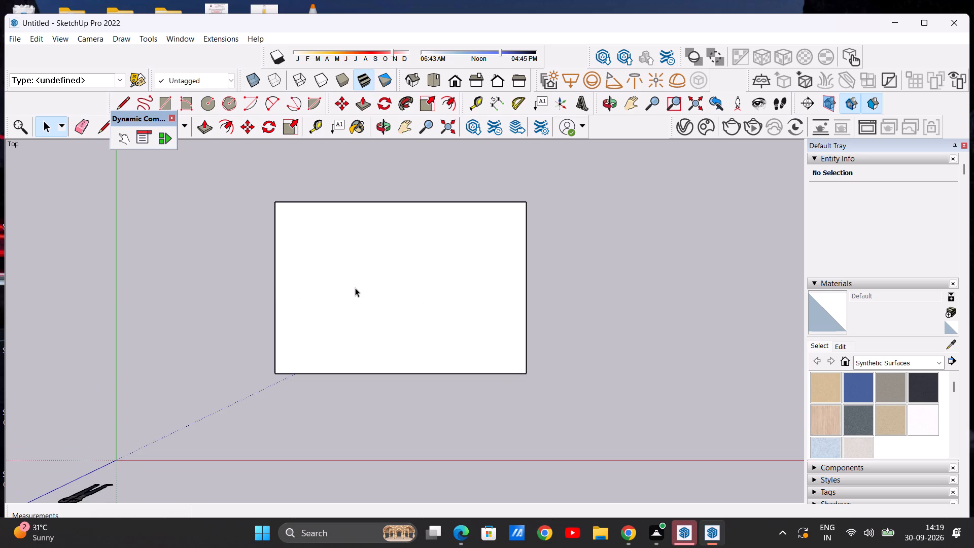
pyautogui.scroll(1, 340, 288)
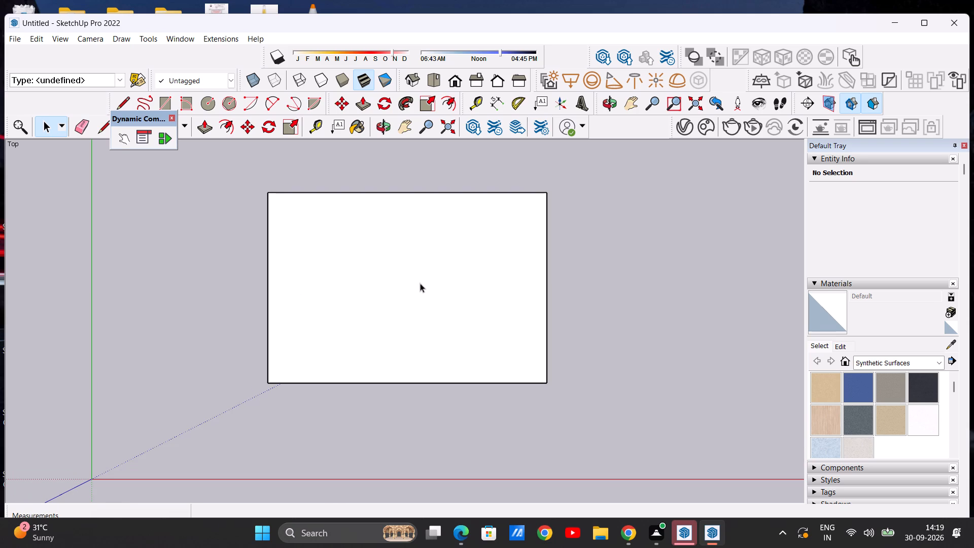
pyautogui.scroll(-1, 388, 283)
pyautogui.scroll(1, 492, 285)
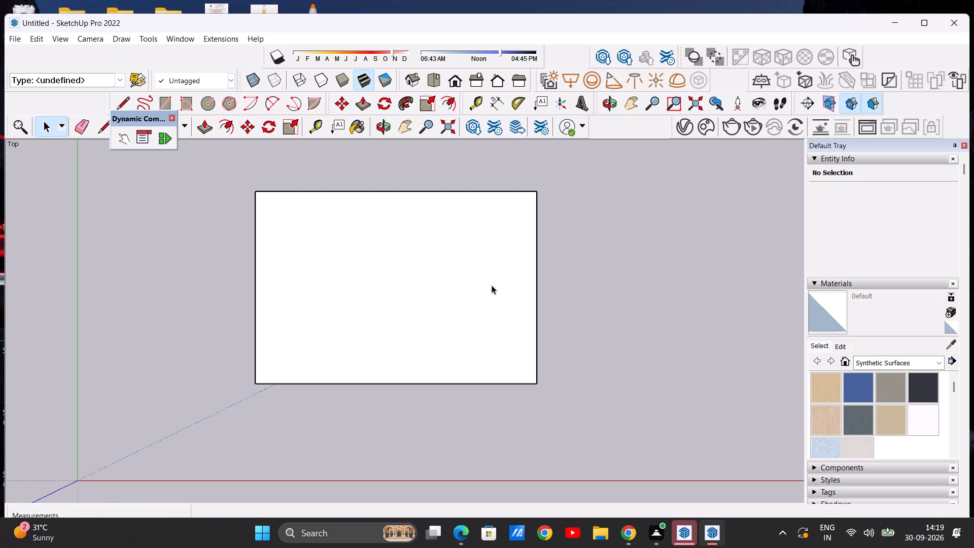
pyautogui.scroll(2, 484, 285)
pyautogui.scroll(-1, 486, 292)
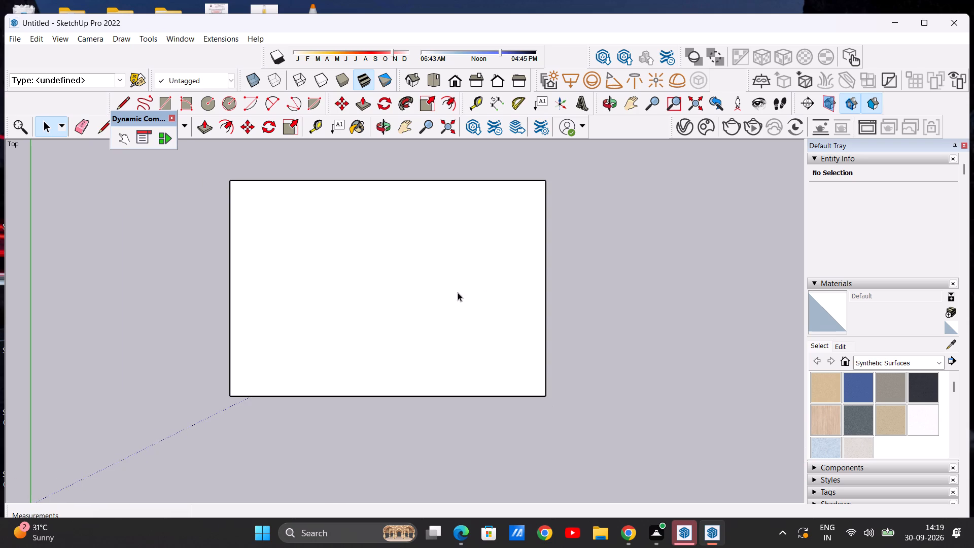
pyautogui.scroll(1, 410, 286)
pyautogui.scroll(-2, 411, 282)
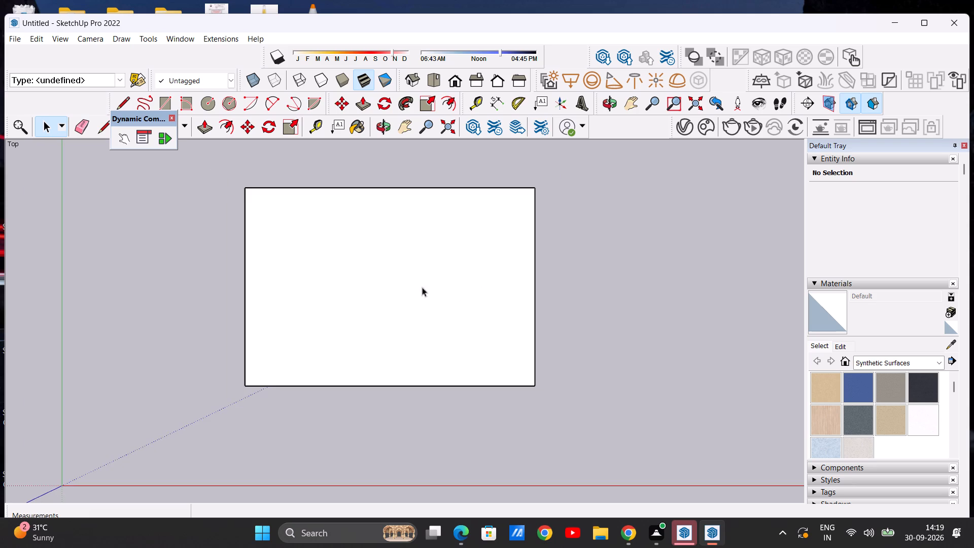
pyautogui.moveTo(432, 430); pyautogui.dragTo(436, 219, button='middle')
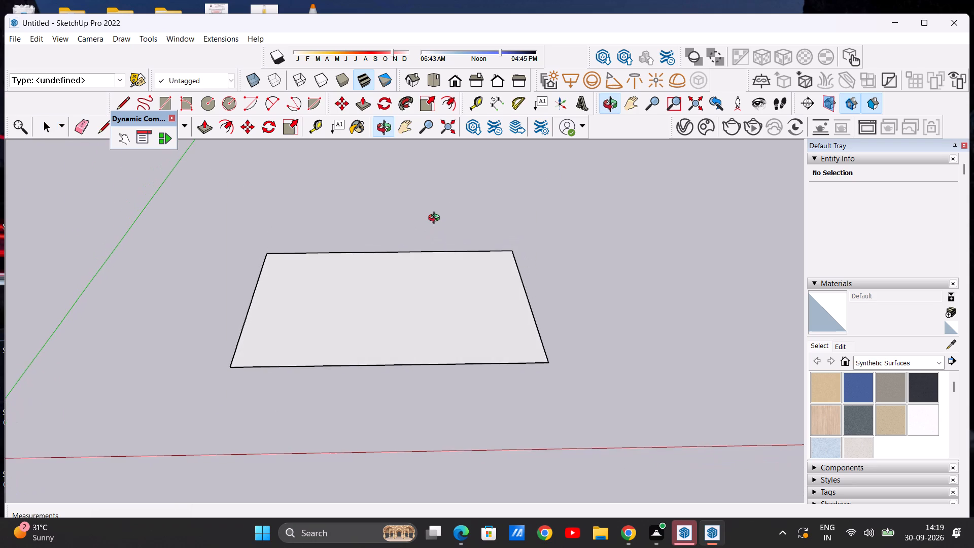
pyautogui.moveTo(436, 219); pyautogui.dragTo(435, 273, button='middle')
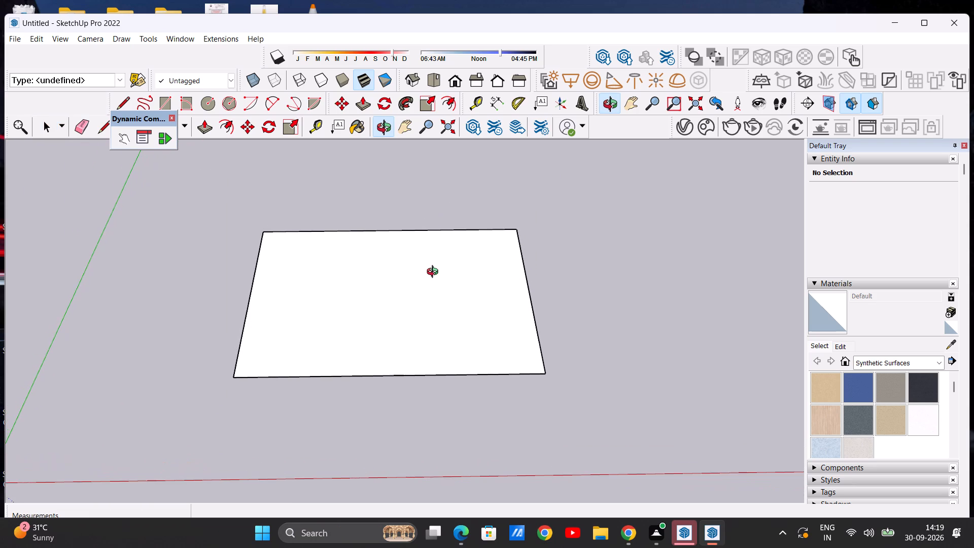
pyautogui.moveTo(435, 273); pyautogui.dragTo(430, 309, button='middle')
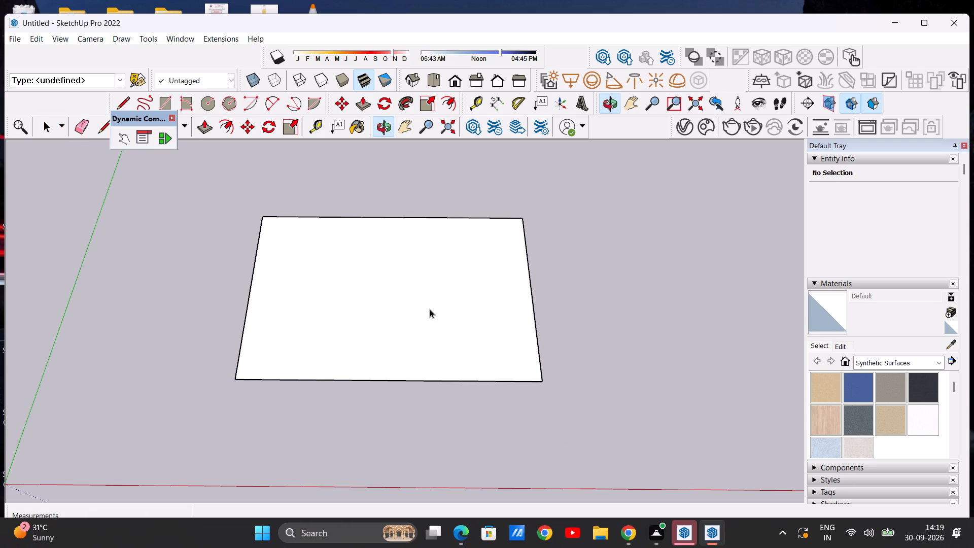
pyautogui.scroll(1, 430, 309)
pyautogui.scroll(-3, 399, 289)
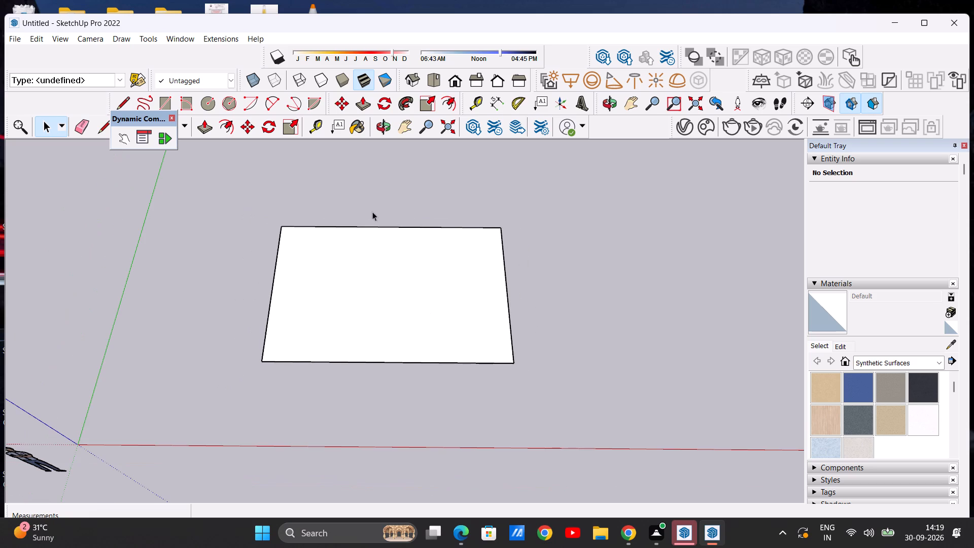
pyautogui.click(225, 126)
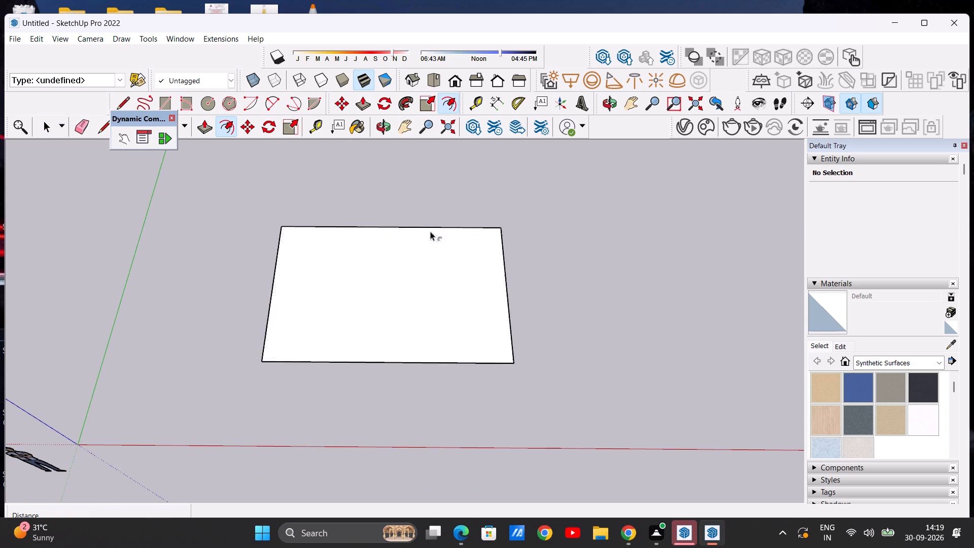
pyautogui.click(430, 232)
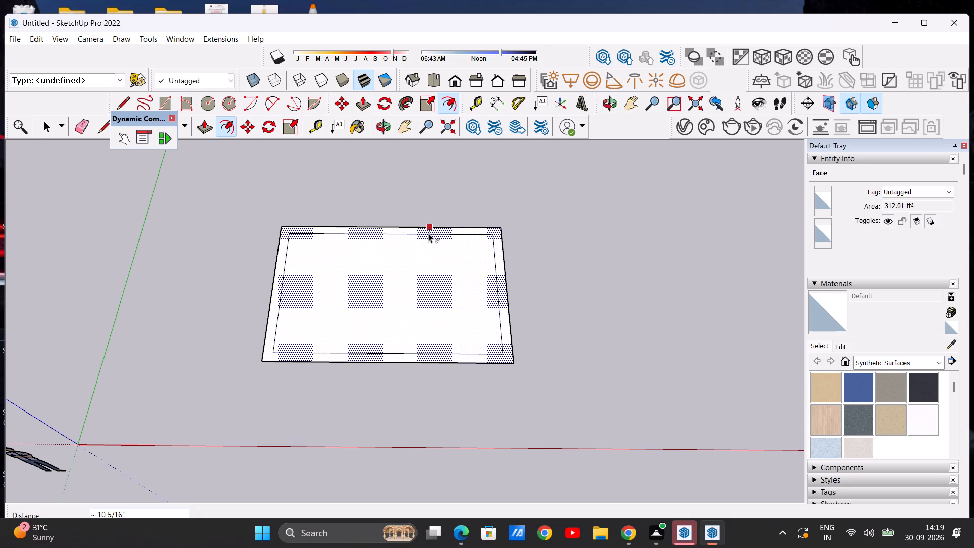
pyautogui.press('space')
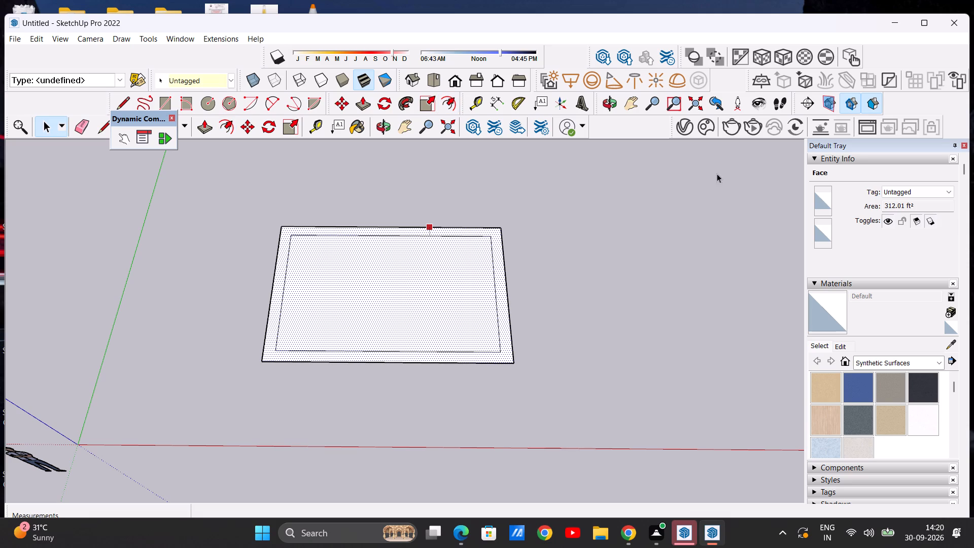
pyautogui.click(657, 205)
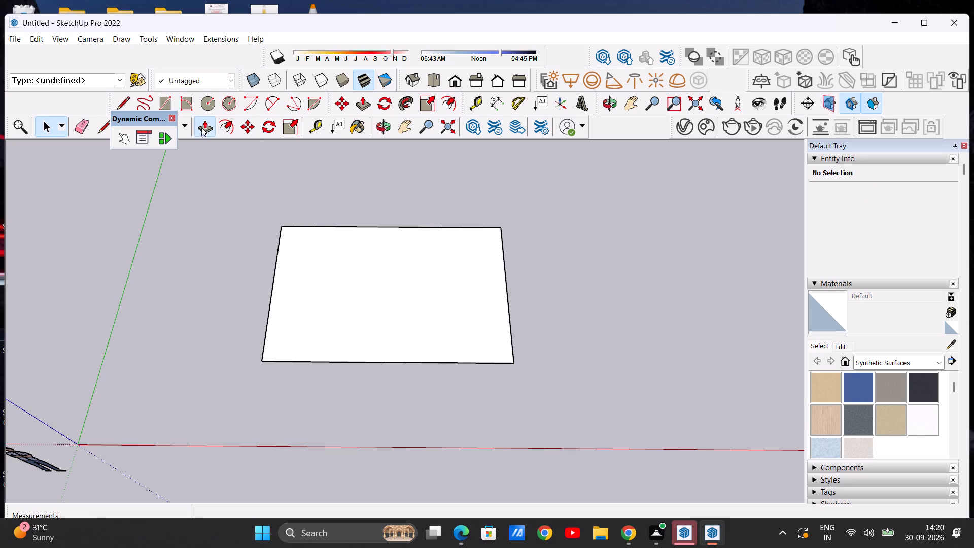
# Extrude the merged rectangular face upward by 9" with Push/Pull to form the base slab.
pyautogui.click(201, 127)
pyautogui.click(391, 296)
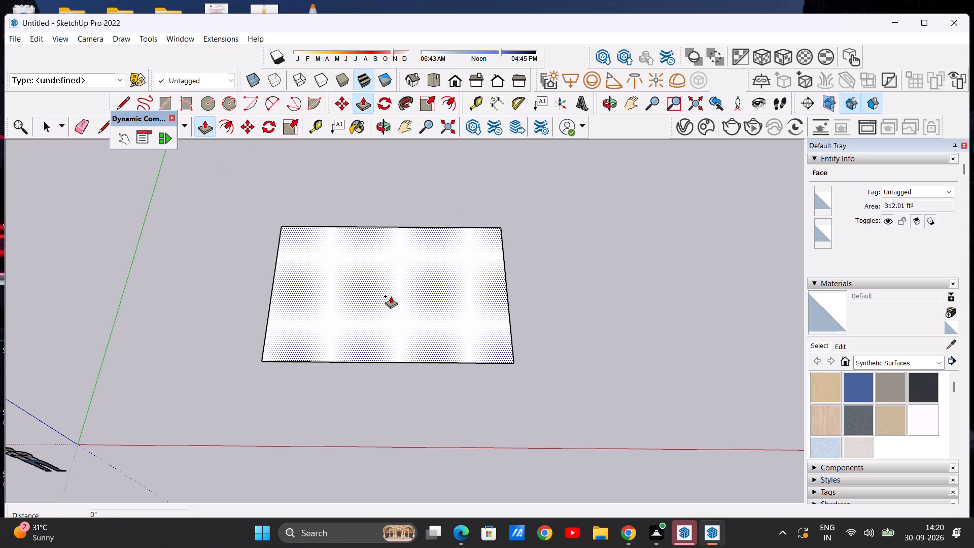
pyautogui.write('9"')
pyautogui.press('Return')
pyautogui.press('space')
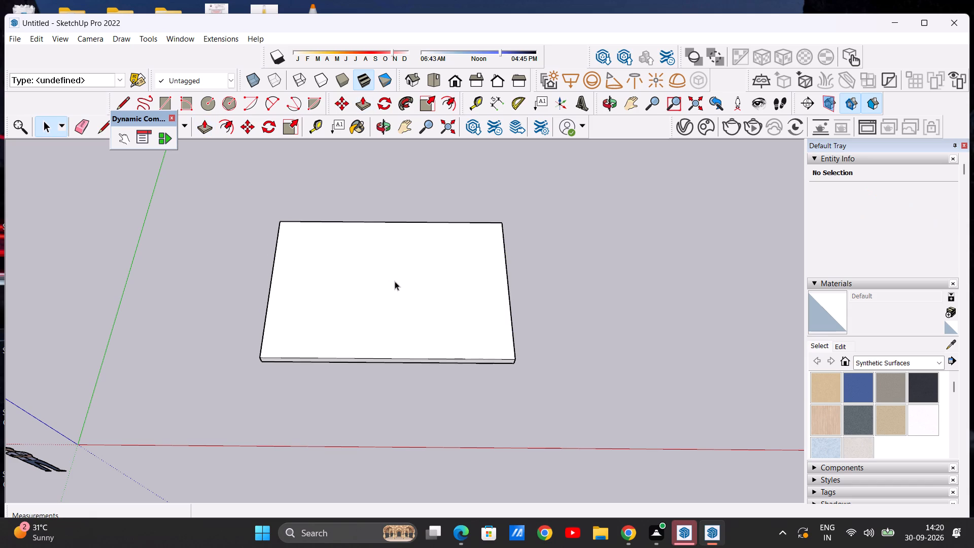
# Offset the slab's top outline inward by about 8 13/16" to form a border around its perimeter.
pyautogui.scroll(-4, 395, 281)
pyautogui.moveTo(398, 355); pyautogui.dragTo(399, 230, button='middle')
pyautogui.scroll(3, 439, 298)
pyautogui.moveTo(409, 310); pyautogui.dragTo(408, 403, button='middle')
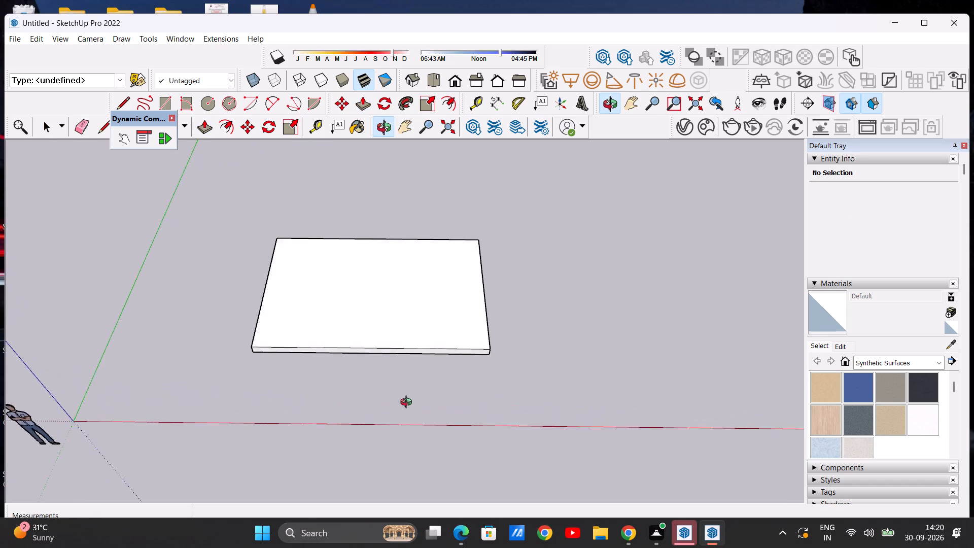
pyautogui.moveTo(408, 403); pyautogui.dragTo(415, 470, button='middle')
pyautogui.scroll(-2, 376, 348)
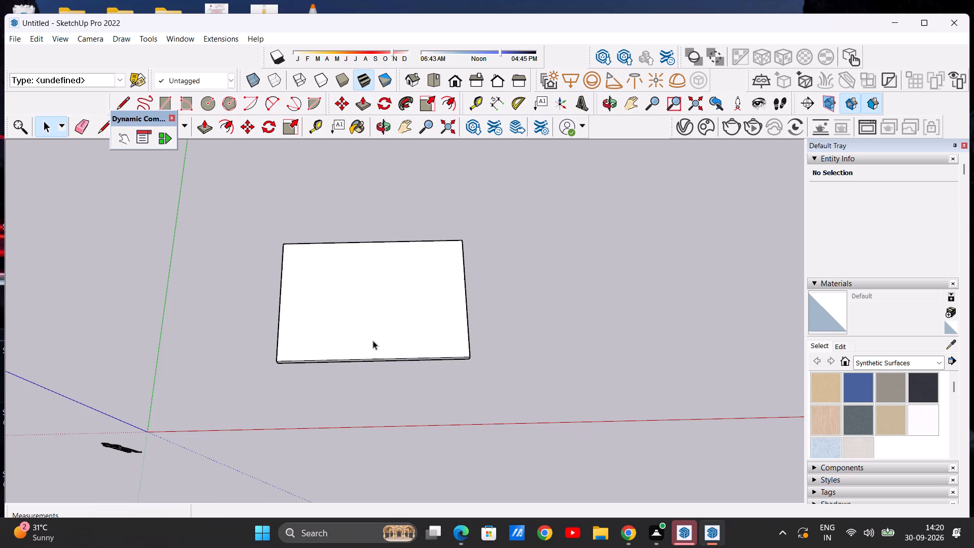
pyautogui.scroll(2, 456, 321)
pyautogui.moveTo(418, 349); pyautogui.dragTo(403, 413, button='middle')
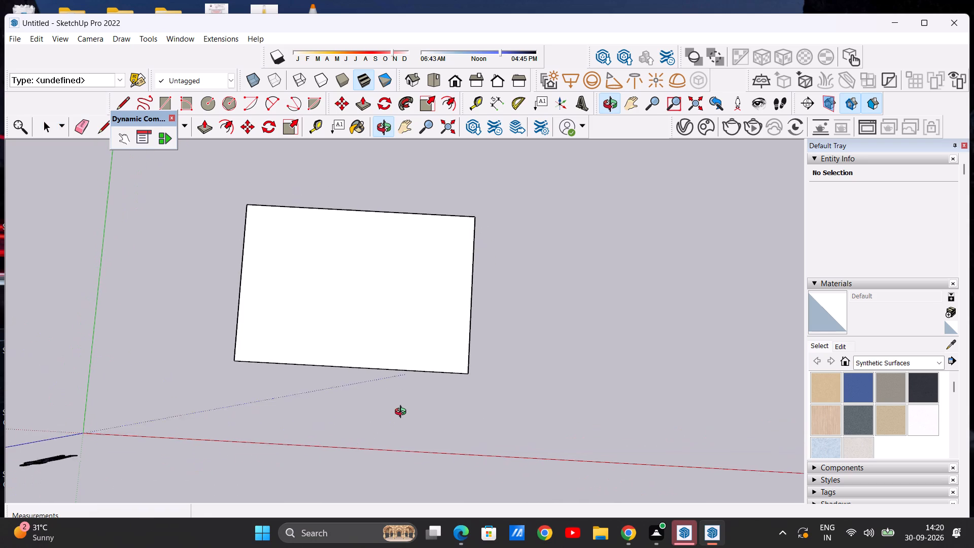
pyautogui.moveTo(403, 413); pyautogui.dragTo(416, 418, button='middle')
pyautogui.click(437, 76)
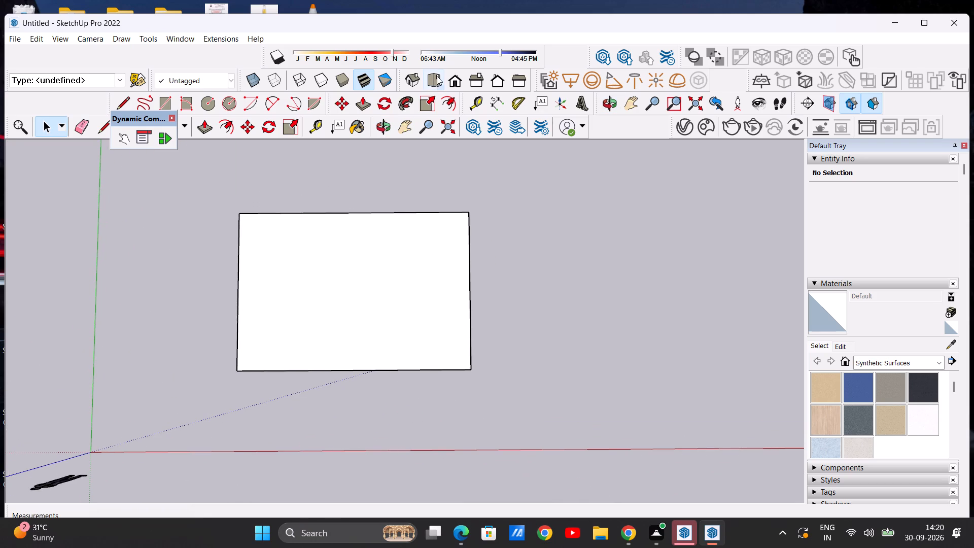
pyautogui.scroll(3, 667, 224)
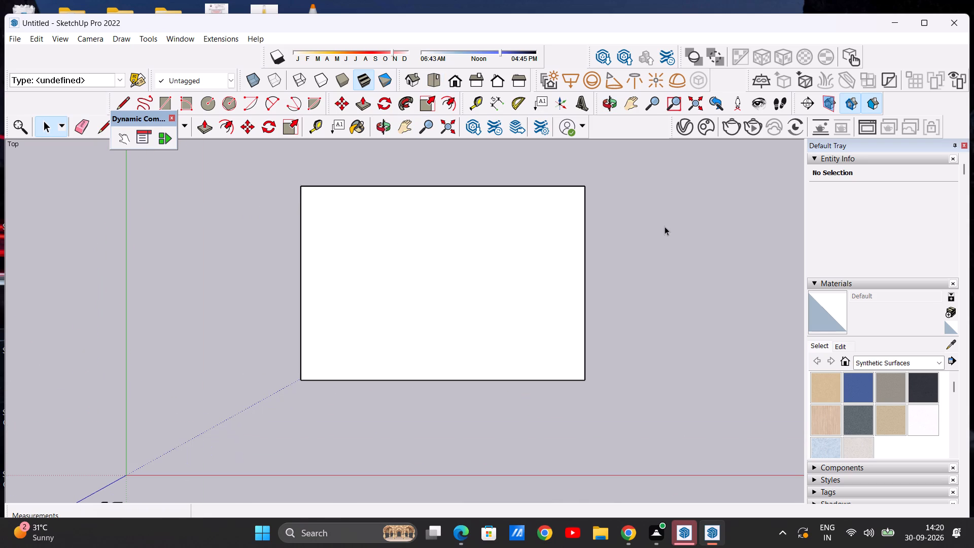
pyautogui.click(229, 129)
pyautogui.click(504, 221)
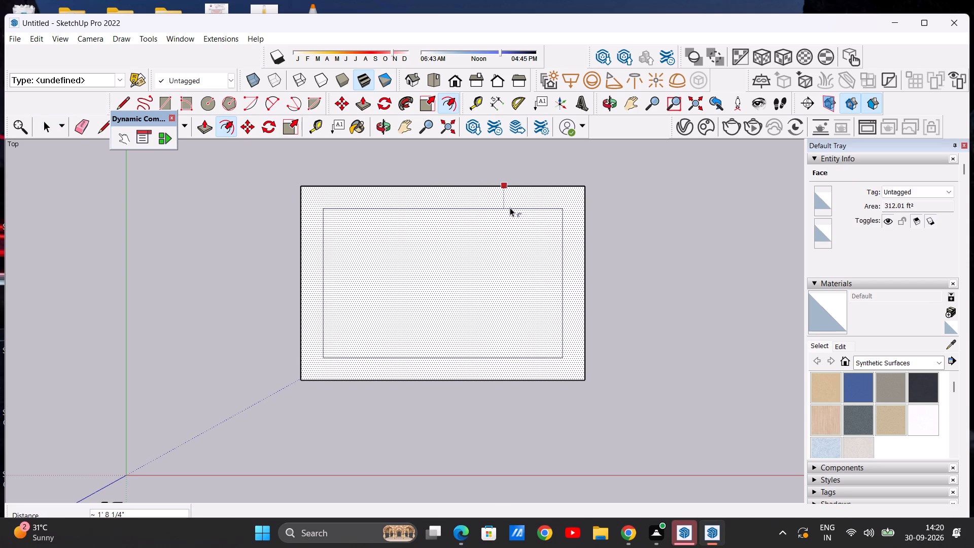
pyautogui.click(514, 196)
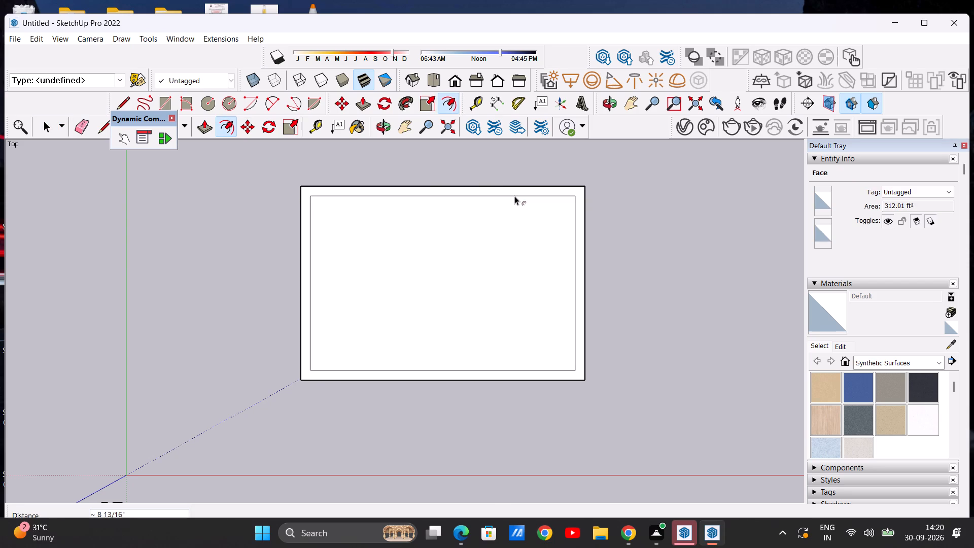
pyautogui.press('space')
# Examine the slab and its inset border from the front, from above and from oblique angles.
pyautogui.scroll(-6, 353, 228)
pyautogui.scroll(2, 618, 233)
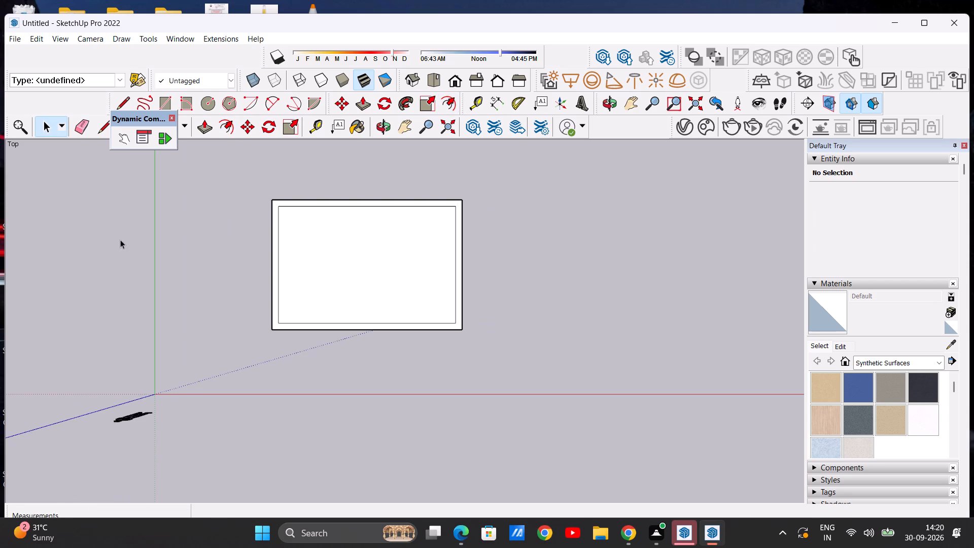
pyautogui.scroll(3, 120, 239)
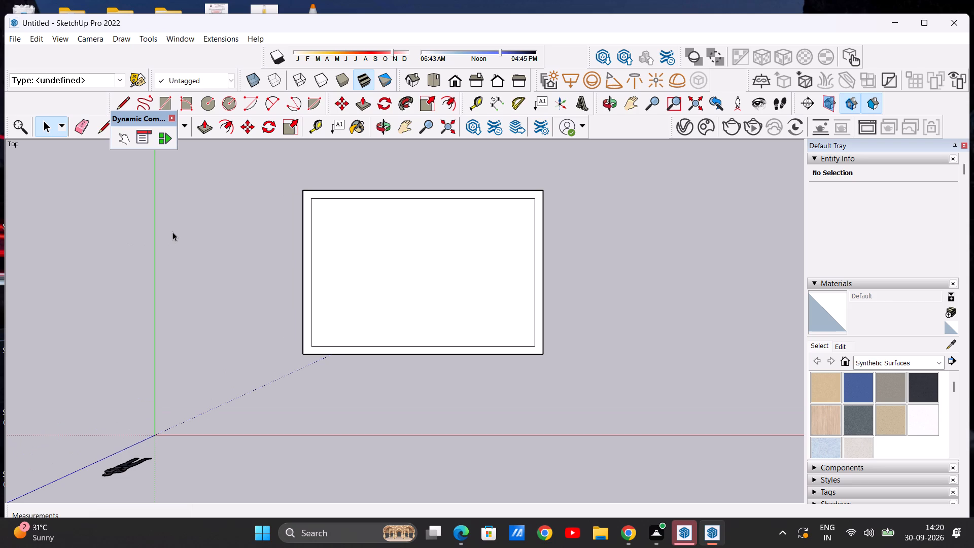
pyautogui.moveTo(316, 405); pyautogui.dragTo(334, 151, button='middle')
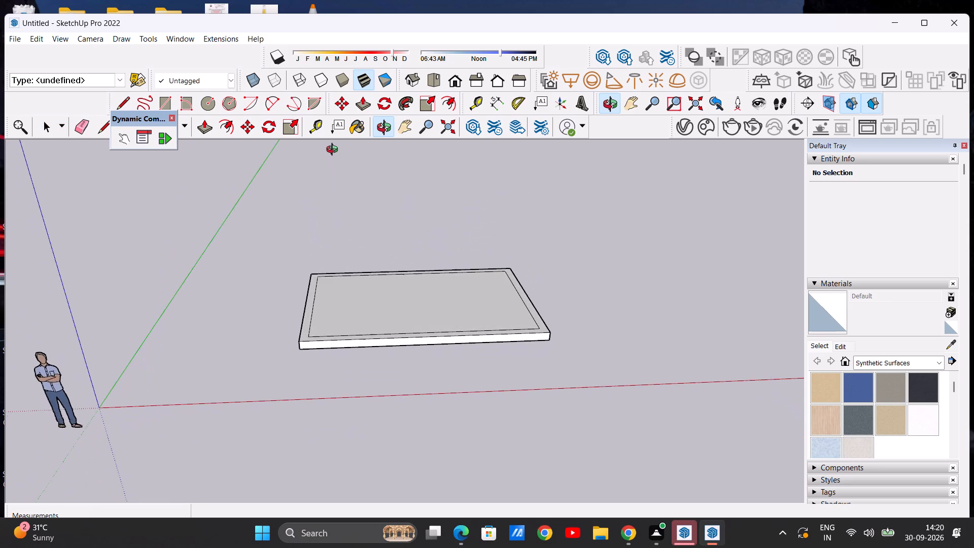
pyautogui.moveTo(334, 151); pyautogui.dragTo(355, 131, button='middle')
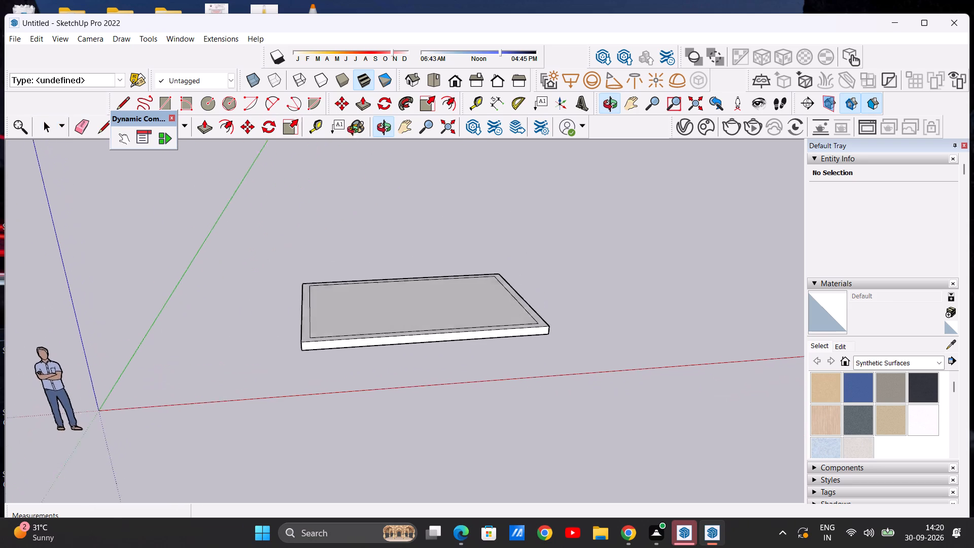
pyautogui.moveTo(355, 131); pyautogui.dragTo(355, 127, button='middle')
pyautogui.moveTo(461, 469); pyautogui.dragTo(418, 431, button='middle')
pyautogui.scroll(1, 407, 373)
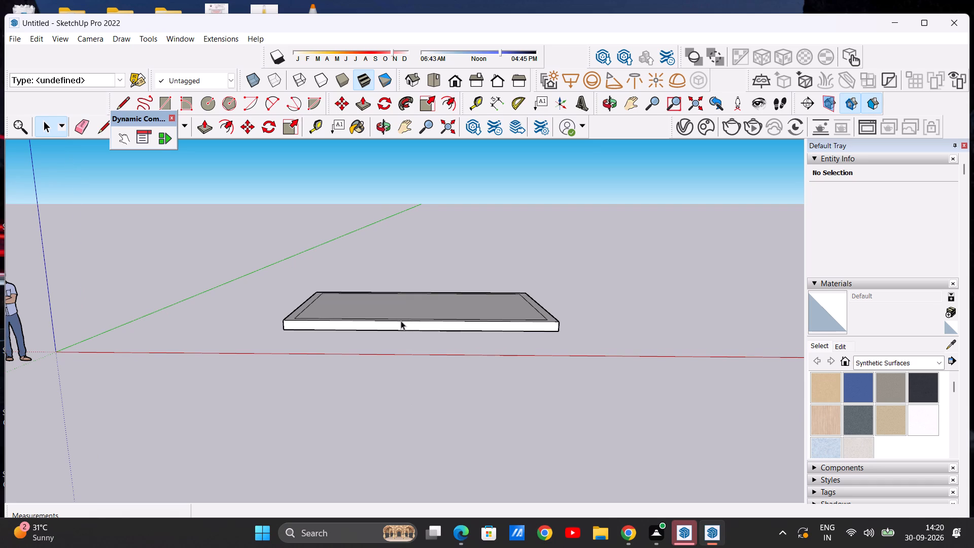
pyautogui.scroll(-4, 401, 321)
pyautogui.moveTo(418, 340); pyautogui.dragTo(404, 483, button='middle')
pyautogui.moveTo(439, 386); pyautogui.dragTo(450, 466, button='middle')
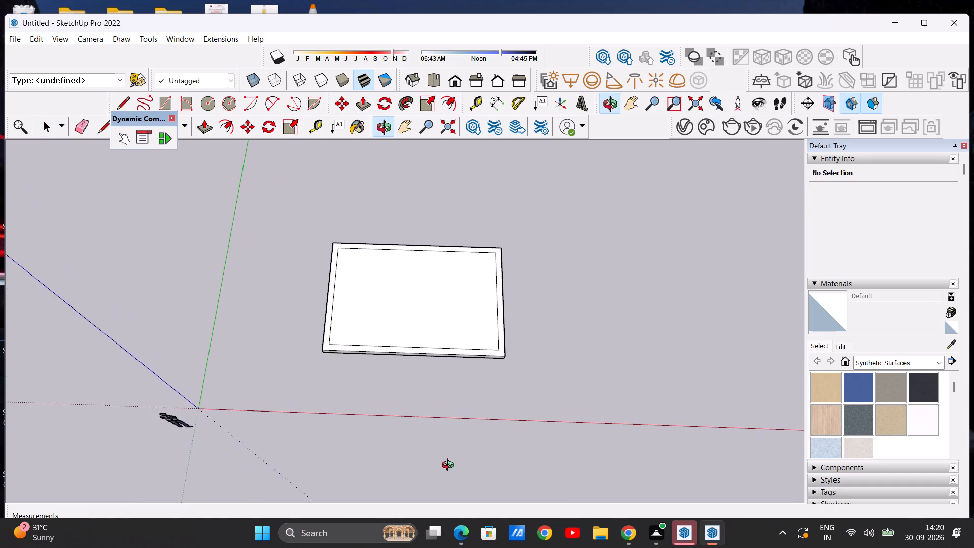
pyautogui.moveTo(450, 466); pyautogui.dragTo(451, 506, button='middle')
pyautogui.scroll(-2, 449, 286)
pyautogui.scroll(6, 478, 284)
pyautogui.moveTo(444, 317); pyautogui.dragTo(403, 355, button='middle')
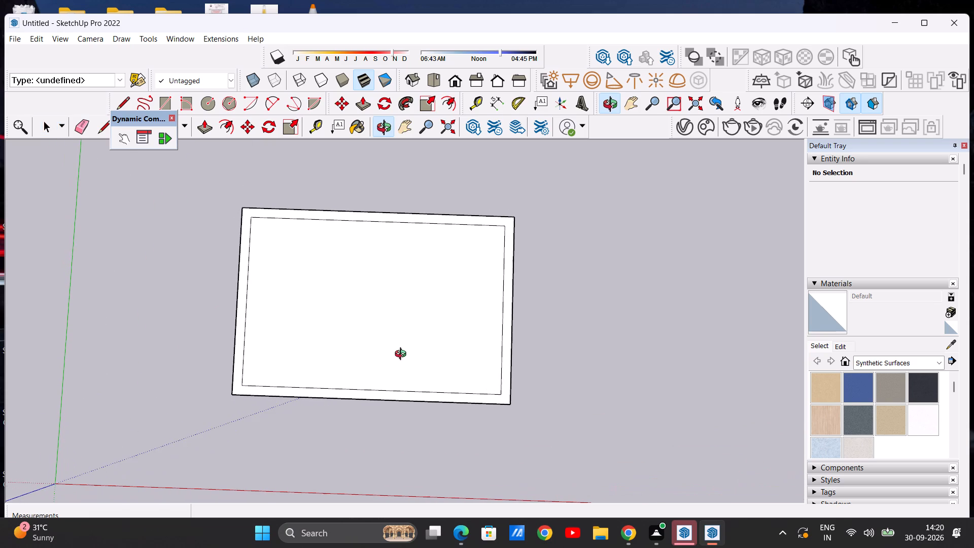
pyautogui.moveTo(403, 355); pyautogui.dragTo(409, 357, button='middle')
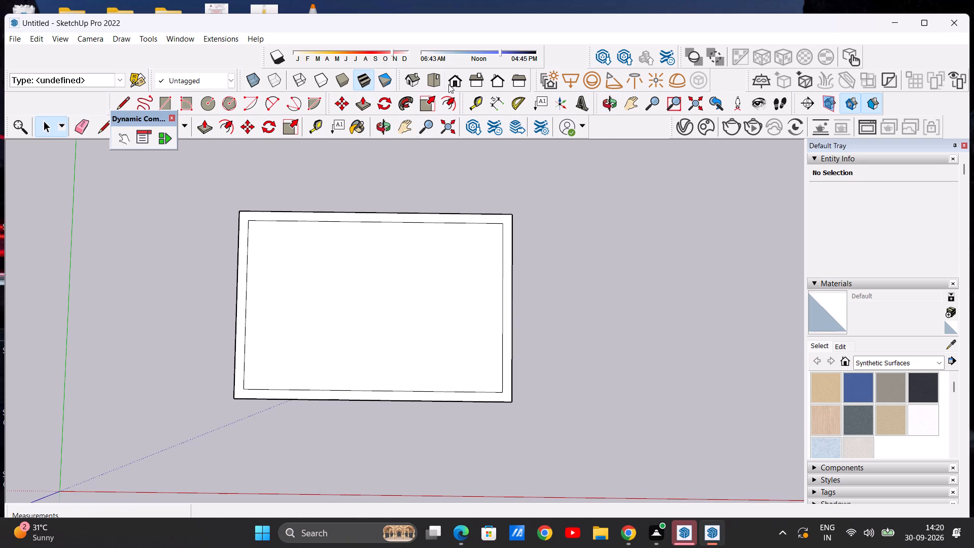
pyautogui.click(457, 81)
pyautogui.moveTo(420, 319); pyautogui.dragTo(432, 543, button='middle')
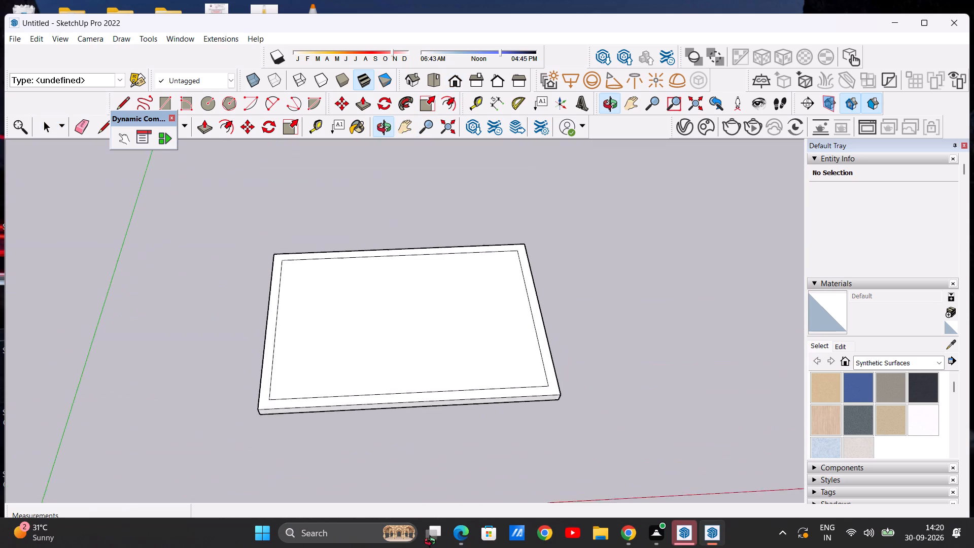
pyautogui.moveTo(432, 543); pyautogui.dragTo(429, 540, button='middle')
pyautogui.moveTo(426, 361); pyautogui.dragTo(423, 518, button='middle')
pyautogui.scroll(2, 418, 401)
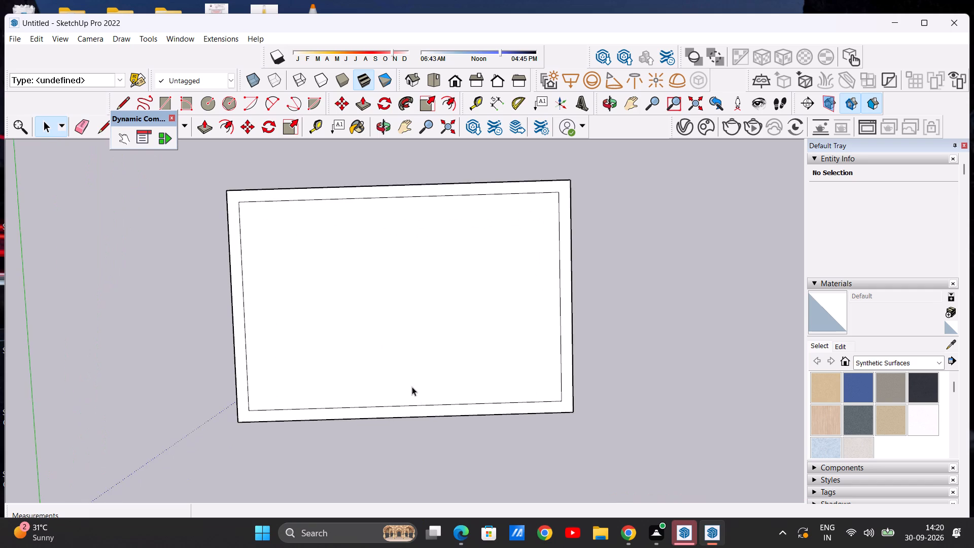
pyautogui.scroll(-4, 392, 346)
pyautogui.scroll(1, 435, 360)
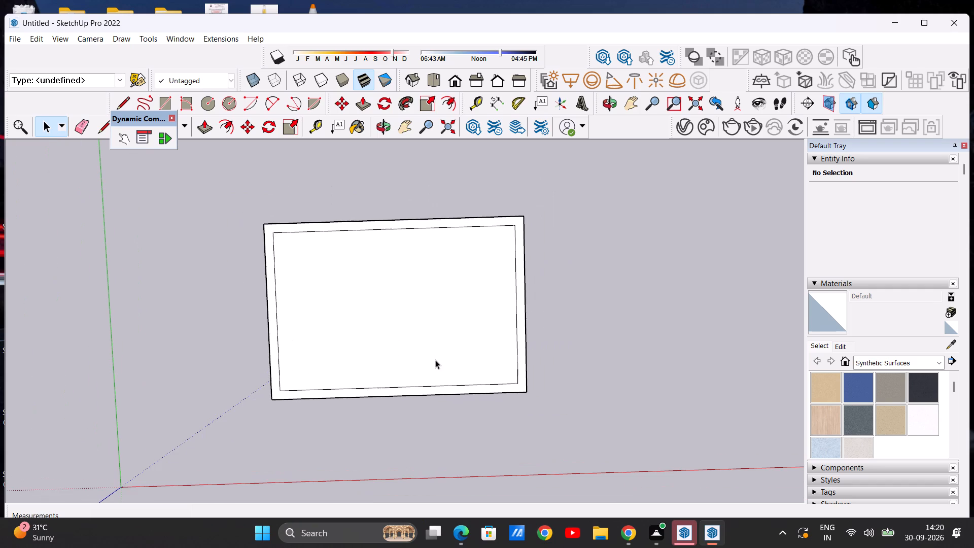
pyautogui.scroll(1, 437, 356)
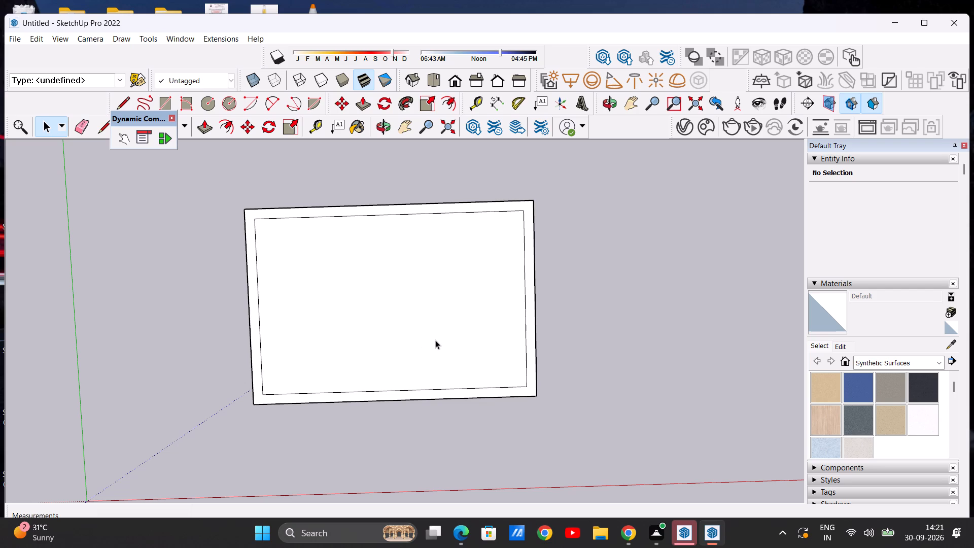
pyautogui.moveTo(395, 351); pyautogui.dragTo(361, 259, button='middle')
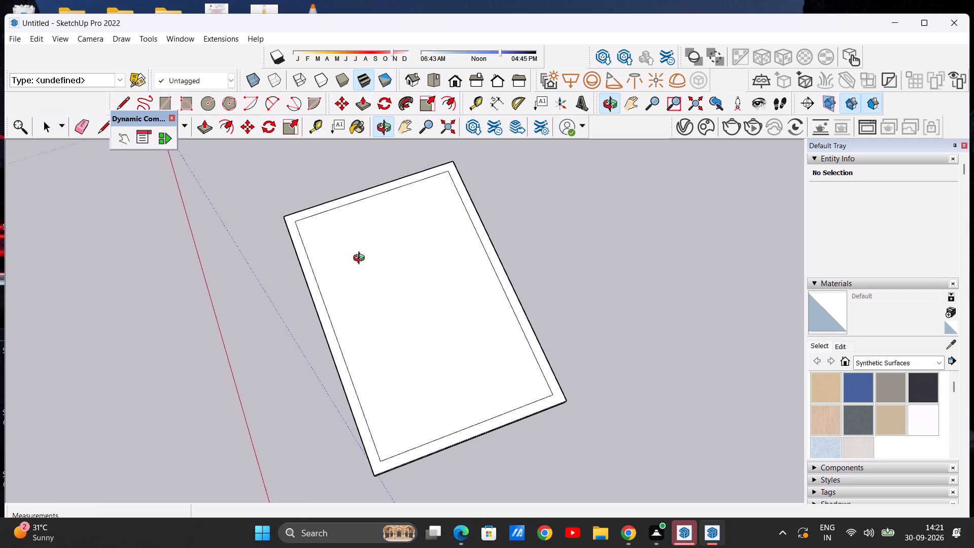
pyautogui.moveTo(361, 259); pyautogui.dragTo(348, 257, button='middle')
pyautogui.click(448, 85)
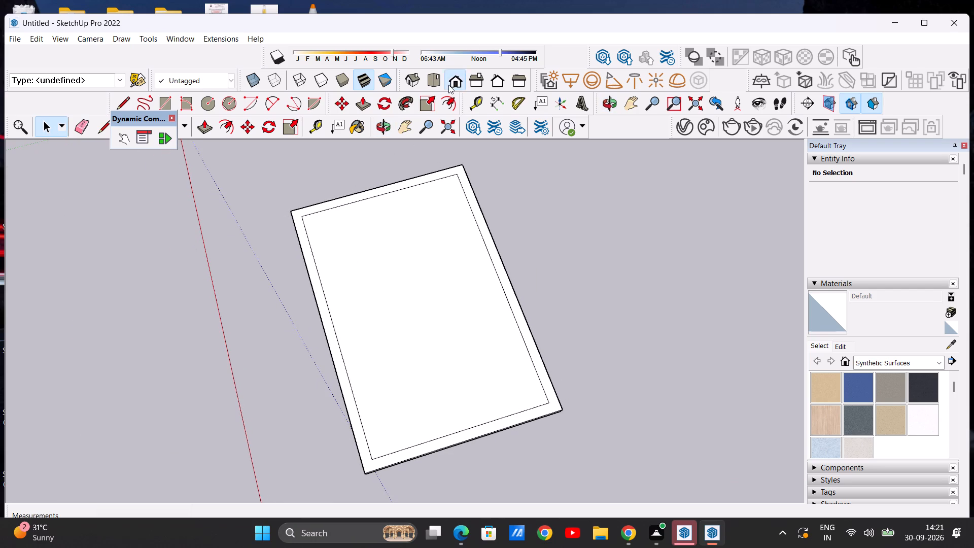
pyautogui.moveTo(397, 296); pyautogui.dragTo(407, 471, button='middle')
pyautogui.moveTo(409, 423); pyautogui.dragTo(397, 446, button='middle')
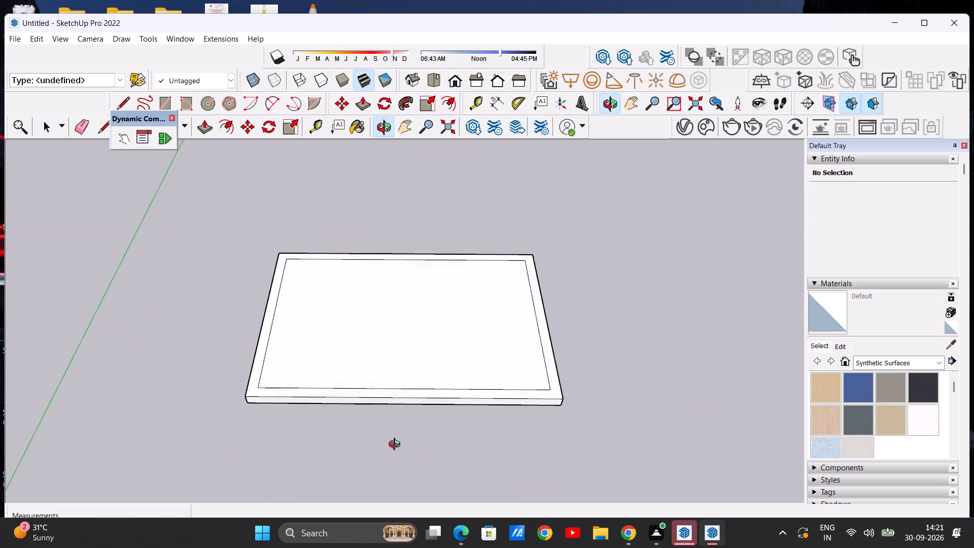
pyautogui.moveTo(397, 446); pyautogui.dragTo(396, 524, button='middle')
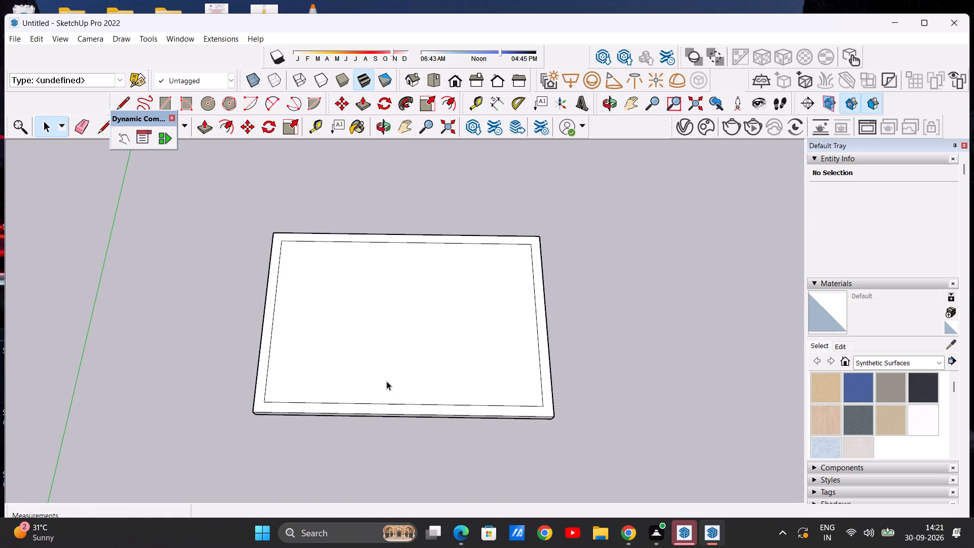
pyautogui.scroll(1, 387, 381)
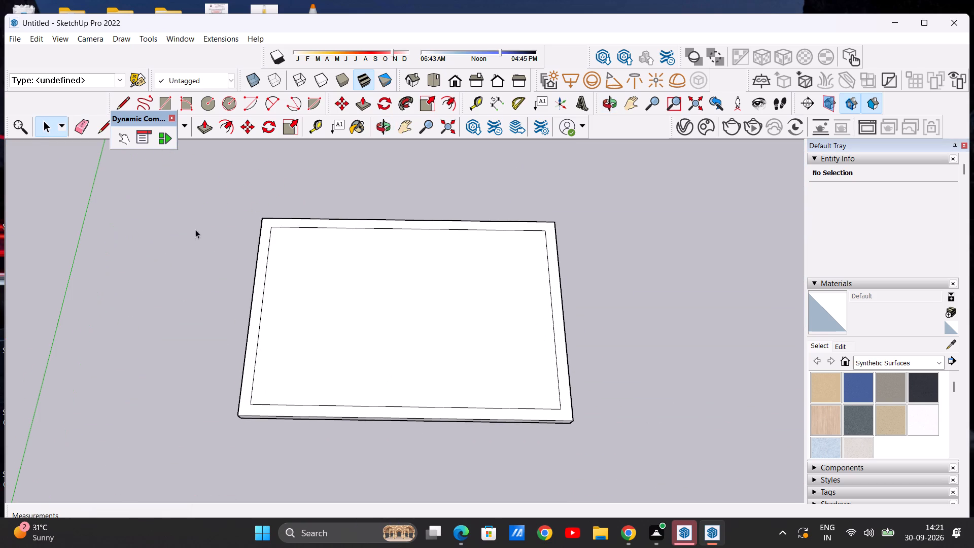
# Draw two closely spaced parallel lines, each about 21' 4 7/16" long, across the slab's middle from side edge to side edge.
pyautogui.click(119, 103)
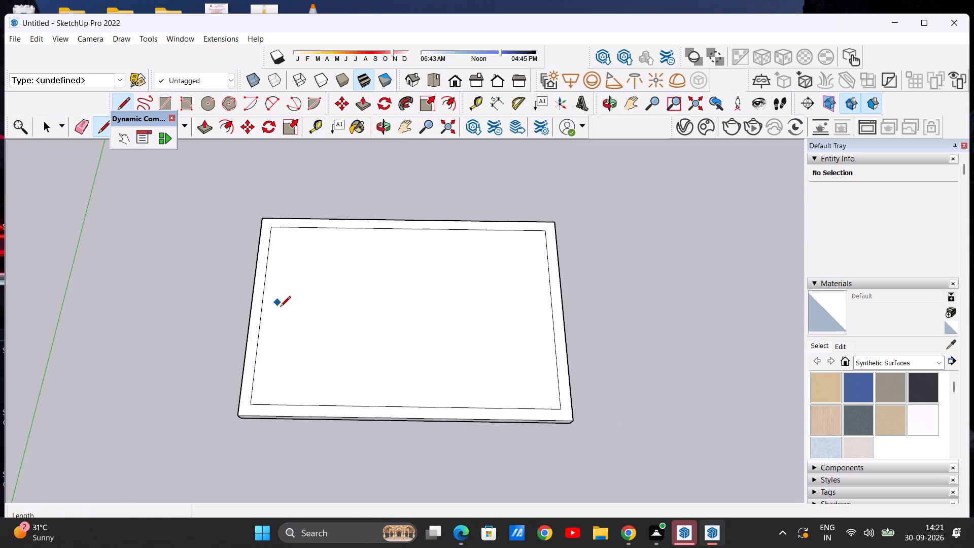
pyautogui.scroll(6, 281, 321)
pyautogui.click(222, 339)
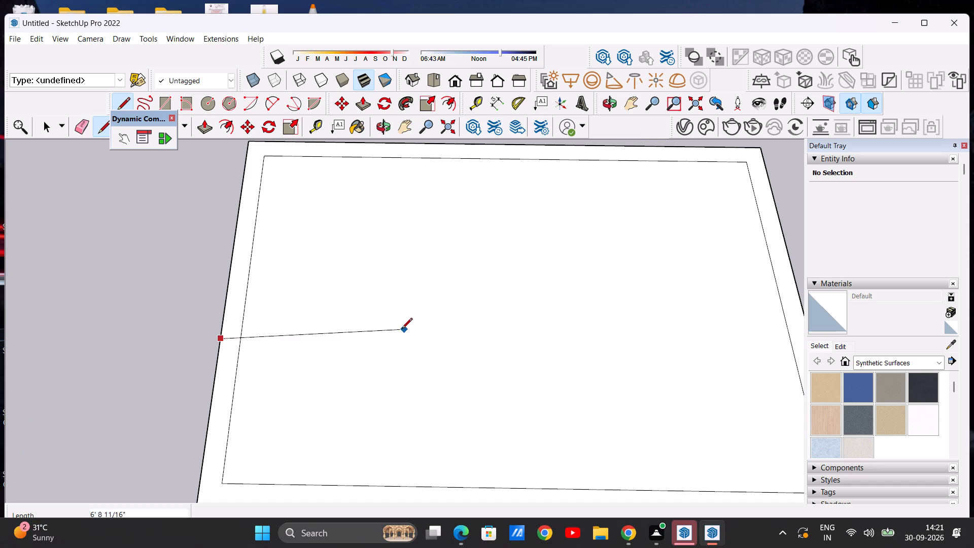
pyautogui.scroll(-11, 401, 329)
pyautogui.scroll(9, 539, 335)
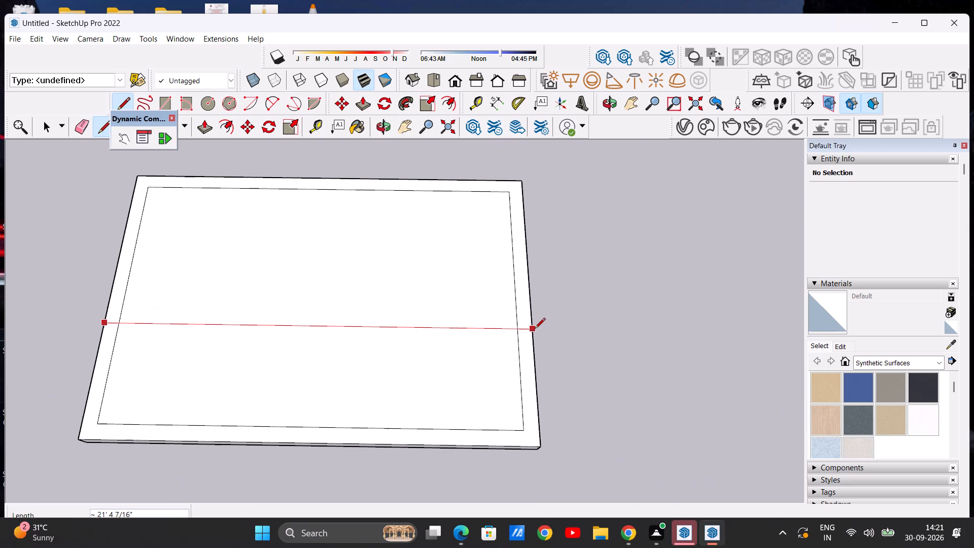
pyautogui.click(532, 330)
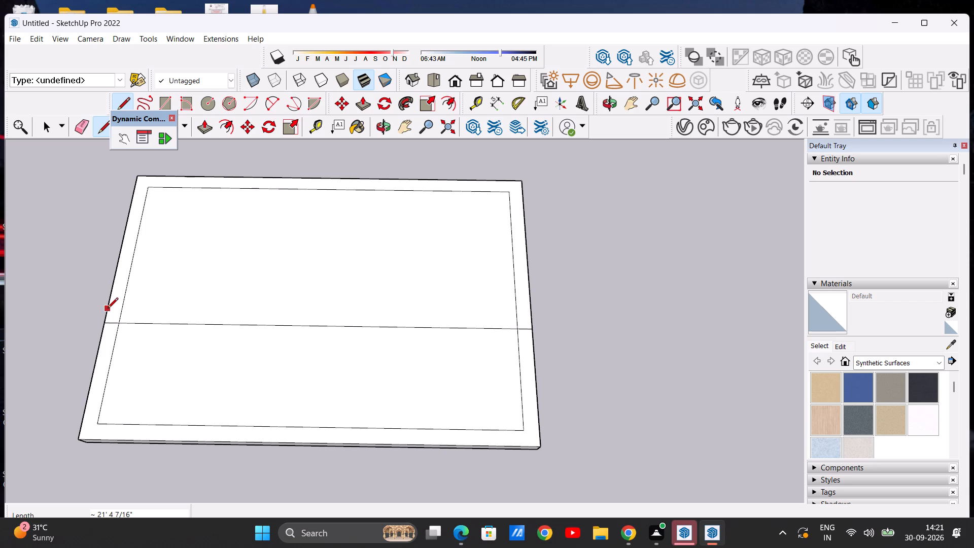
pyautogui.click(108, 309)
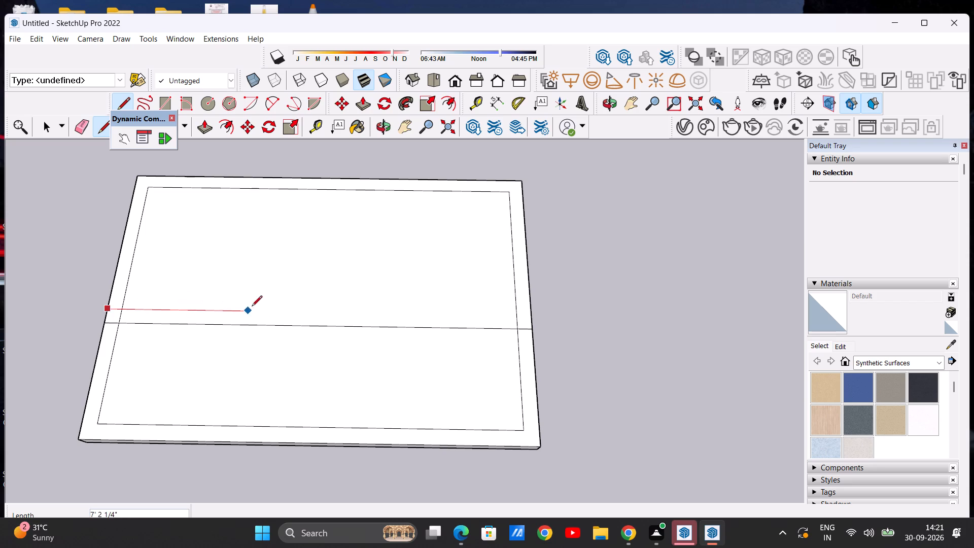
pyautogui.click(531, 316)
pyautogui.press('space')
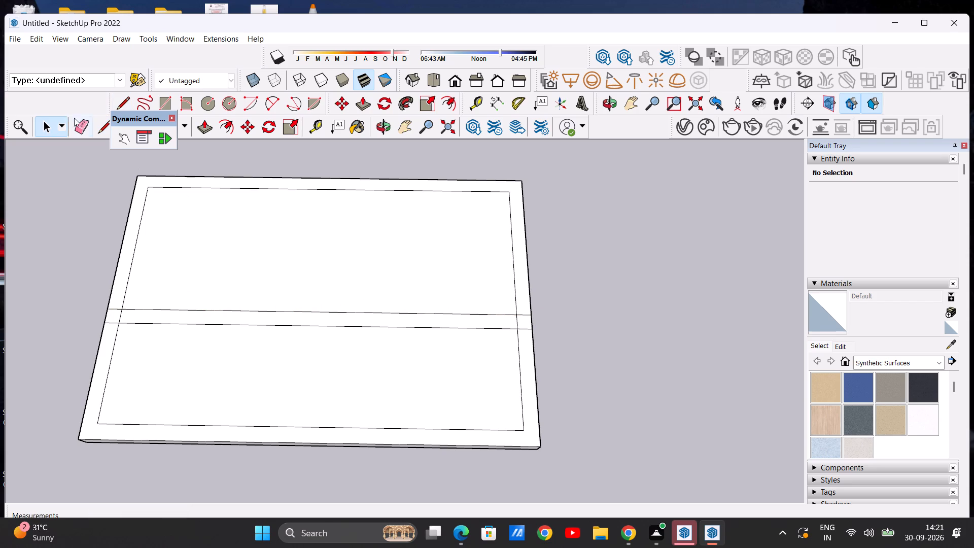
# Erase the ends of the two cross lines where they run over the border strip on both sides.
pyautogui.click(83, 130)
pyautogui.scroll(4, 171, 335)
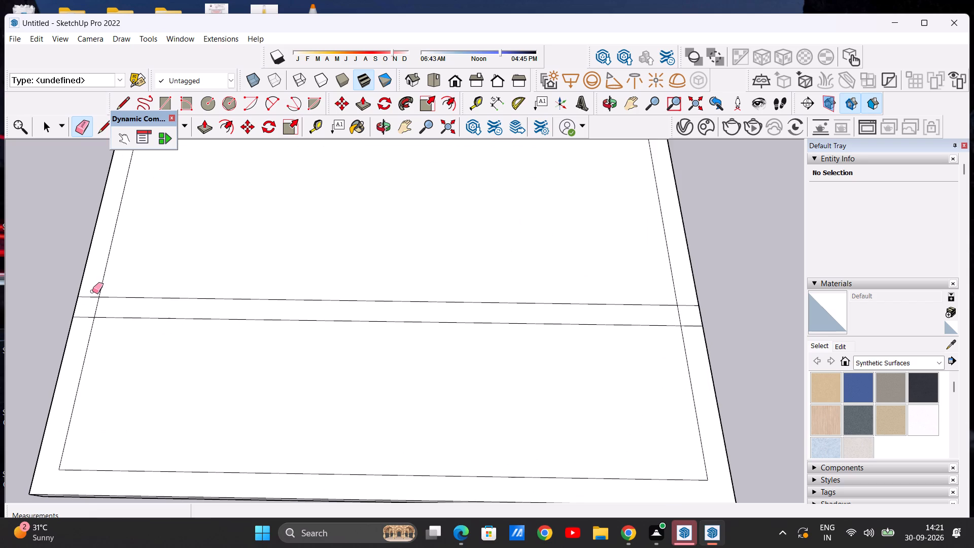
pyautogui.moveTo(92, 287); pyautogui.dragTo(79, 321)
pyautogui.click(79, 322)
pyautogui.scroll(-7, 127, 290)
pyautogui.scroll(3, 455, 306)
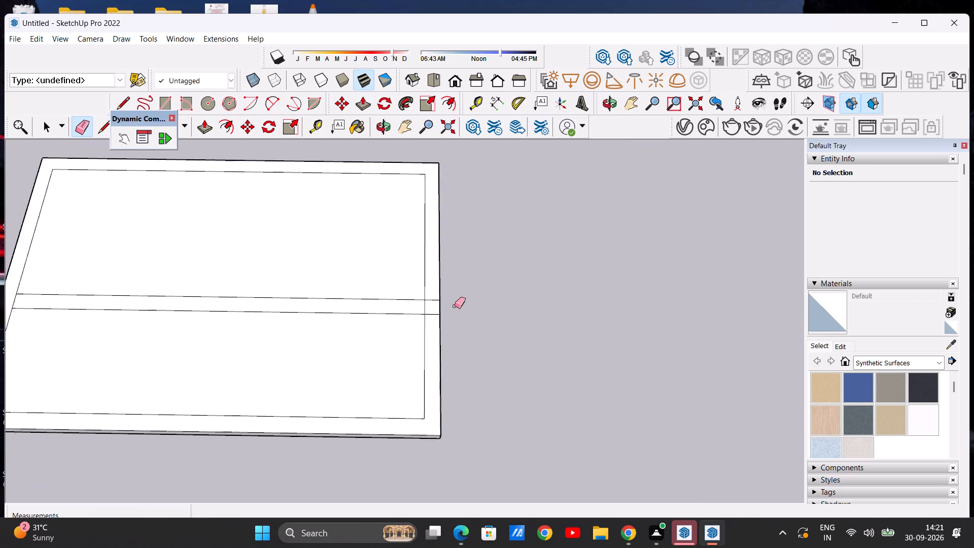
pyautogui.scroll(2, 455, 306)
pyautogui.moveTo(431, 294); pyautogui.dragTo(427, 334)
pyautogui.press('space')
pyautogui.scroll(-2, 546, 320)
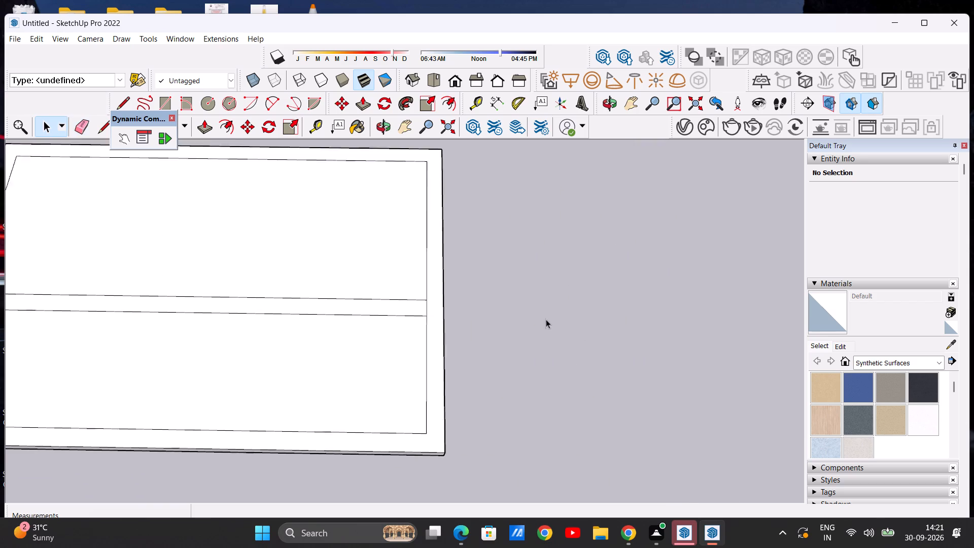
pyautogui.scroll(-6, 546, 319)
pyautogui.scroll(1, 149, 325)
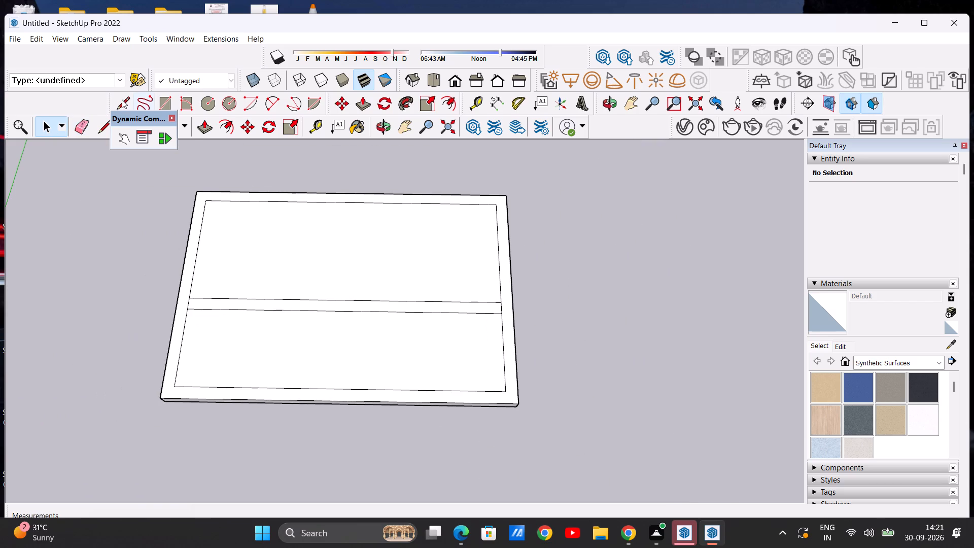
# Mark off the front-left corner of the border with two lines about 8 13/16" long, one to each outer edge.
pyautogui.click(122, 99)
pyautogui.scroll(5, 172, 420)
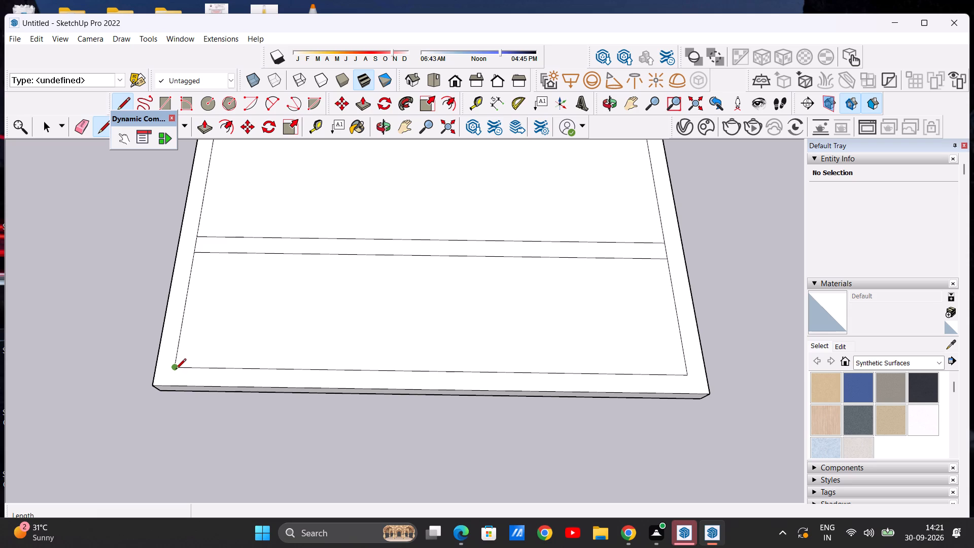
pyautogui.click(172, 367)
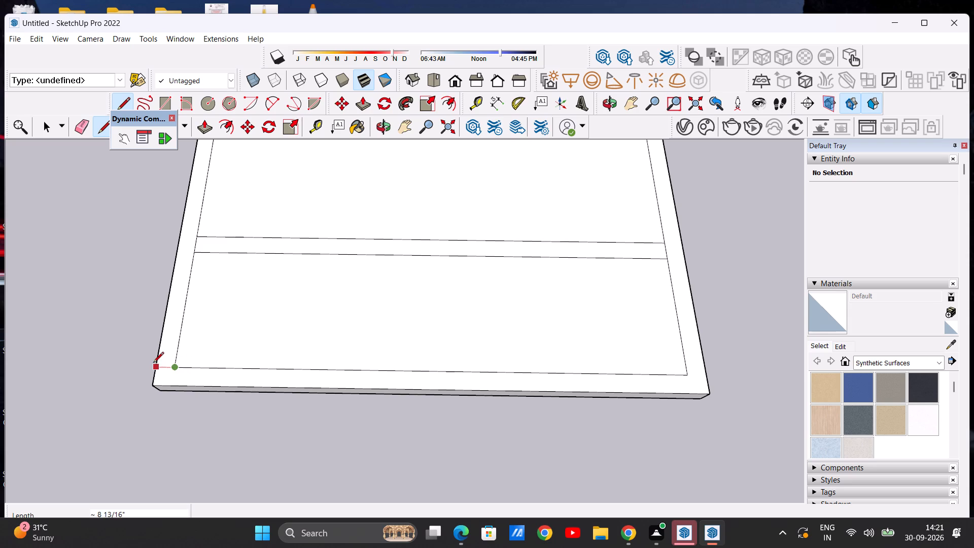
pyautogui.click(158, 365)
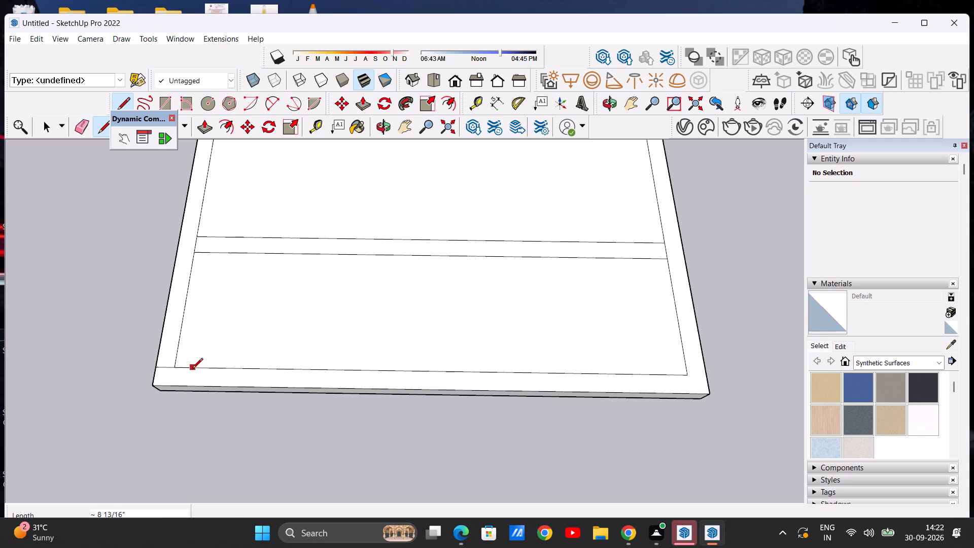
pyautogui.click(192, 369)
pyautogui.click(191, 389)
pyautogui.press('space')
# Draw a line about 8 13/16" long across the right border strip, extending the front cross line to the slab's outer edge.
pyautogui.scroll(-6, 165, 376)
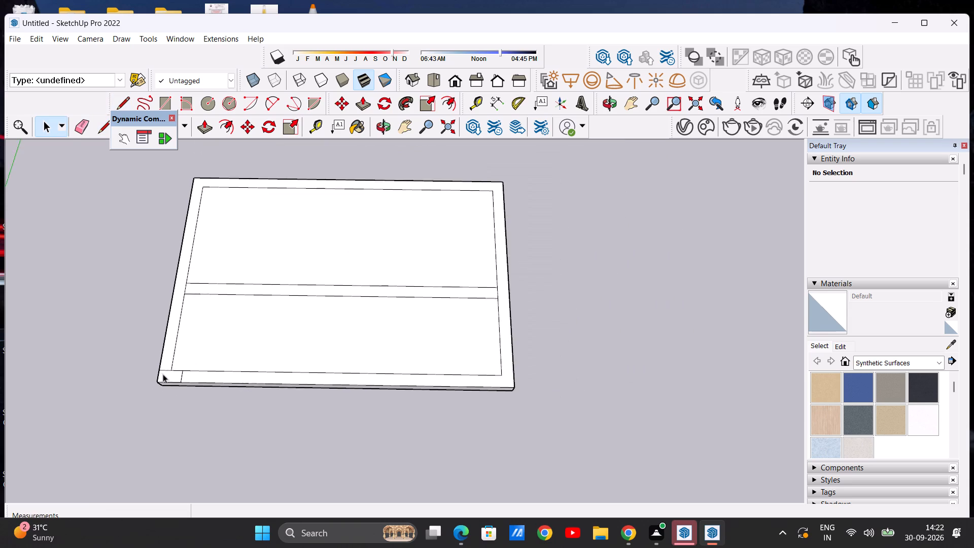
pyautogui.scroll(-8, 163, 374)
pyautogui.scroll(3, 170, 359)
pyautogui.scroll(1, 250, 359)
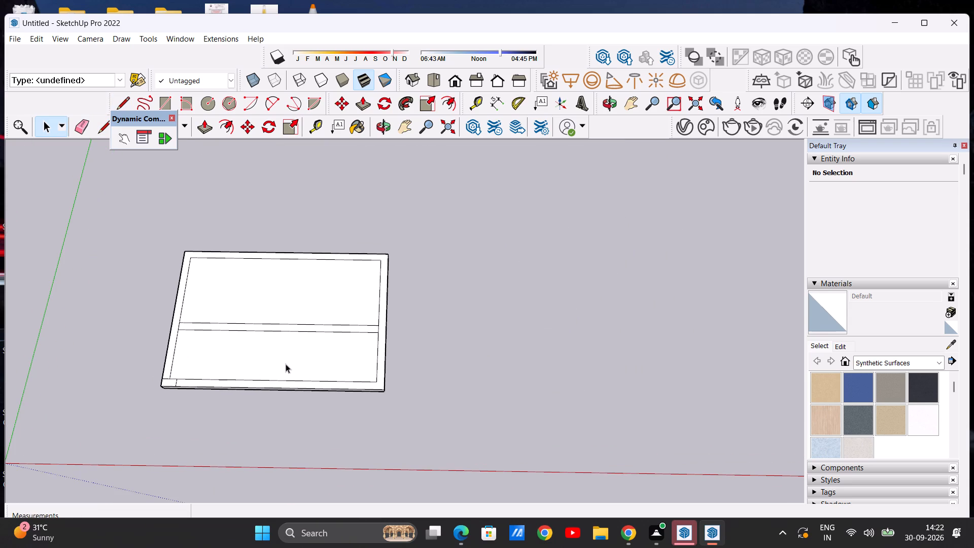
pyautogui.moveTo(286, 364); pyautogui.dragTo(292, 340, button='middle')
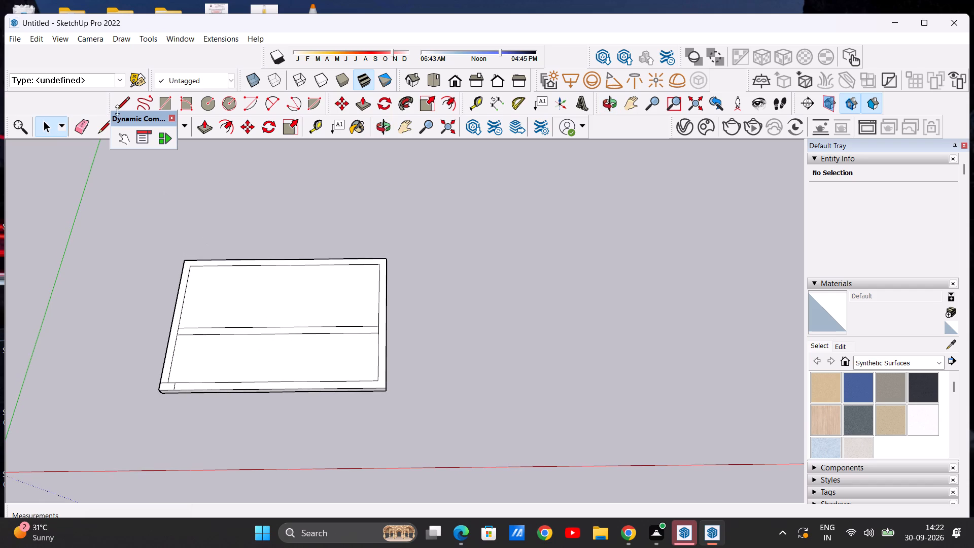
pyautogui.click(98, 125)
pyautogui.scroll(6, 361, 350)
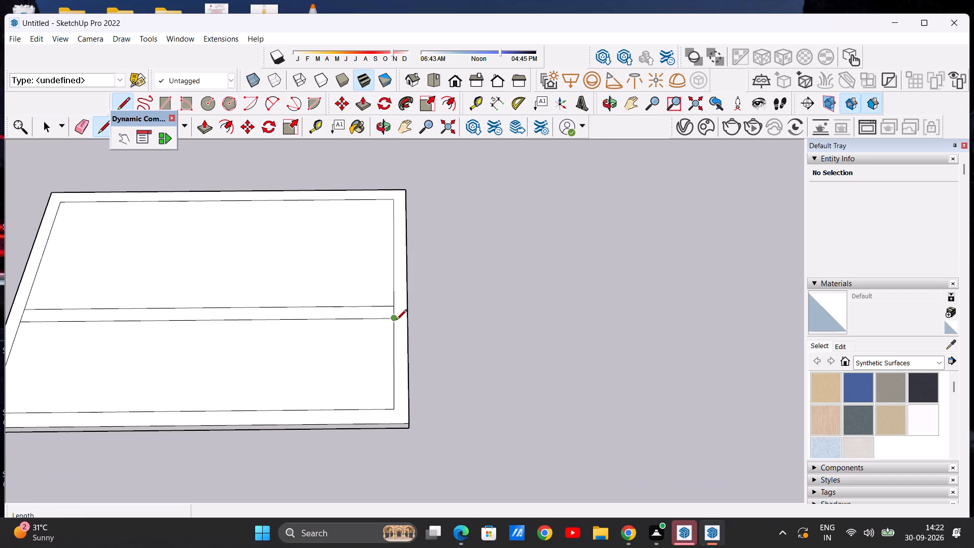
pyautogui.click(396, 321)
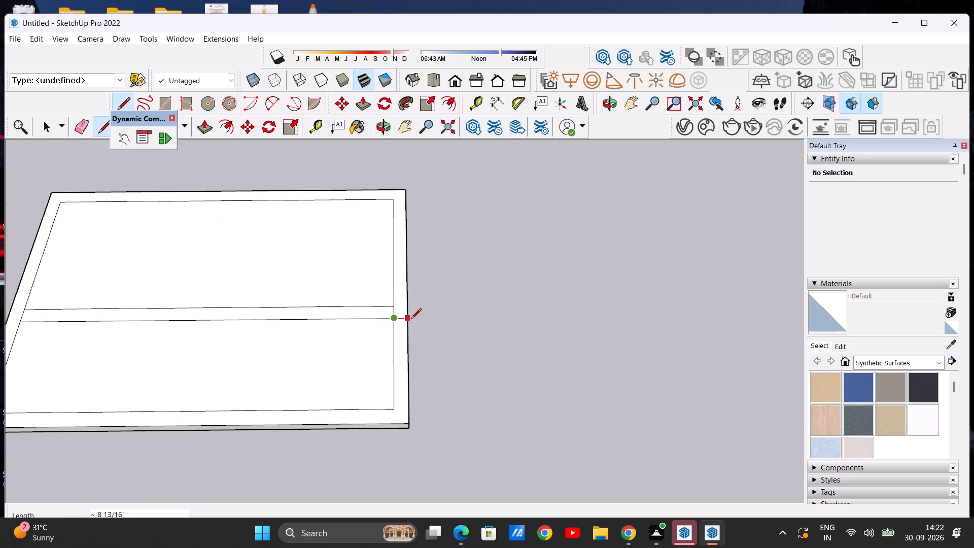
pyautogui.click(411, 320)
# Mark off the front-right corner of the border with two lines about 8 13/16" long, one to each outer edge.
pyautogui.scroll(-7, 337, 358)
pyautogui.scroll(-4, 414, 348)
pyautogui.scroll(6, 349, 390)
pyautogui.scroll(9, 424, 363)
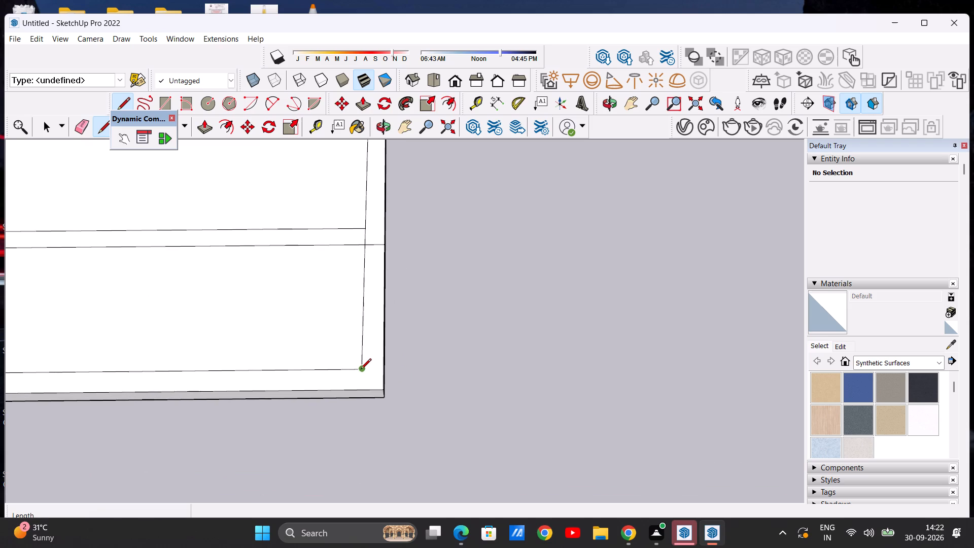
pyautogui.click(361, 370)
pyautogui.click(384, 371)
pyautogui.click(350, 370)
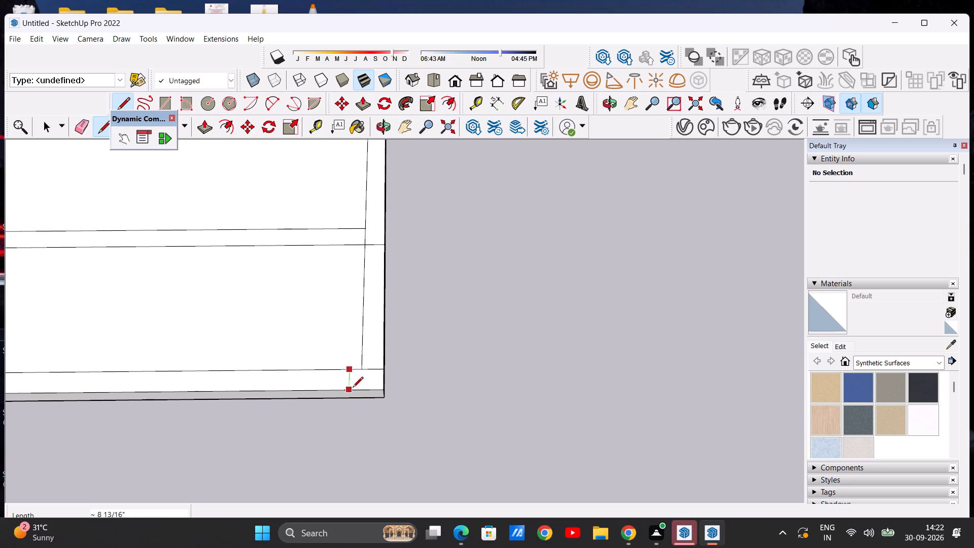
pyautogui.click(353, 390)
pyautogui.press('space')
# Examine the wall layout on the slab, including the middle partition strip and the two front corner blocks.
pyautogui.scroll(-7, 392, 402)
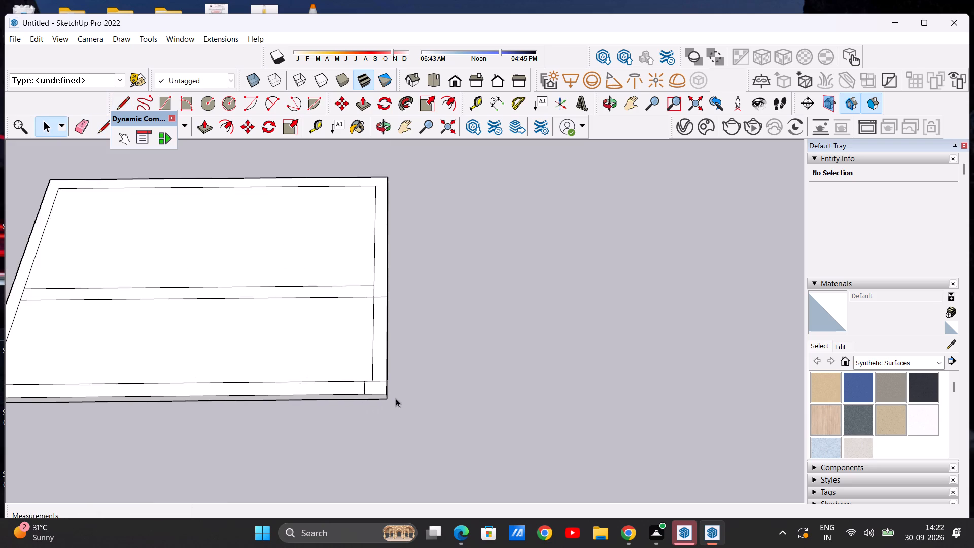
pyautogui.scroll(-9, 396, 398)
pyautogui.scroll(4, 217, 382)
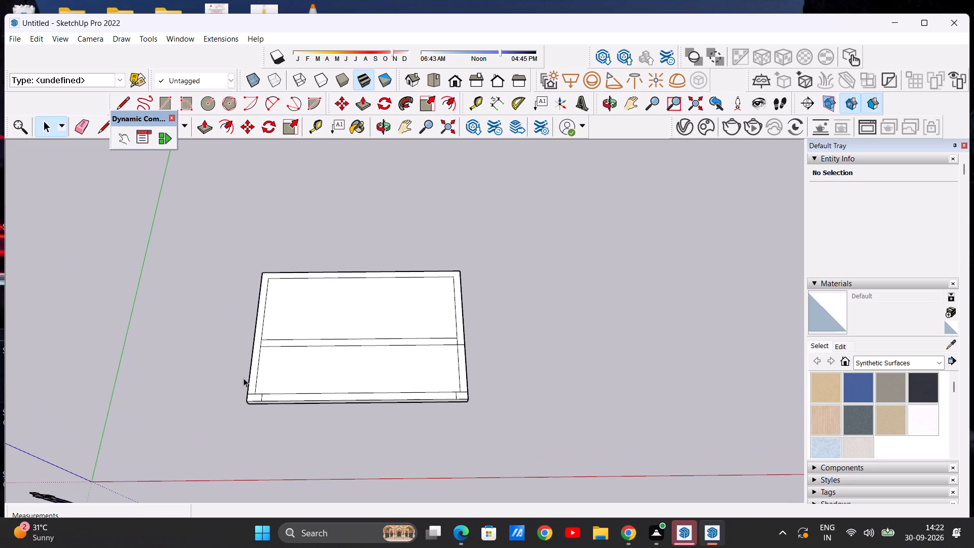
pyautogui.scroll(2, 332, 315)
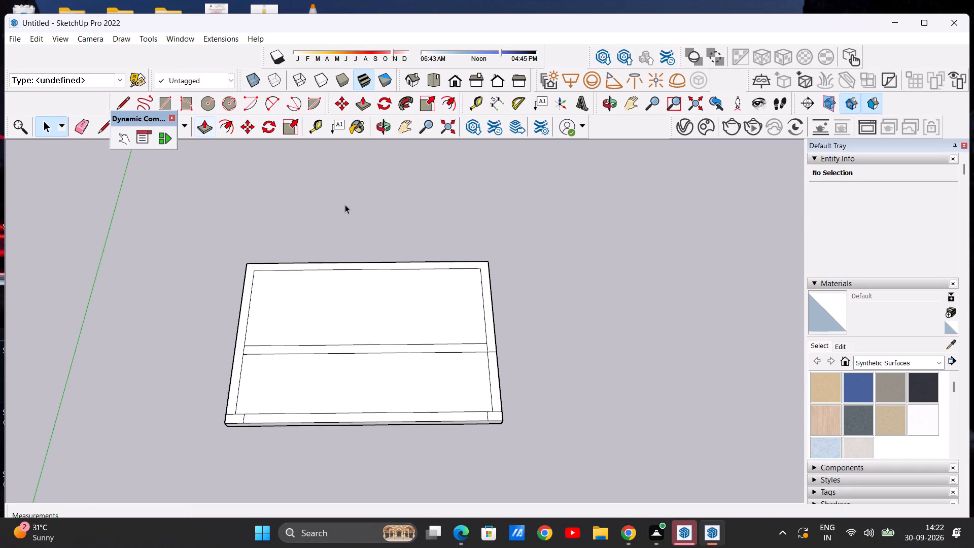
pyautogui.scroll(-2, 368, 241)
pyautogui.scroll(1, 249, 352)
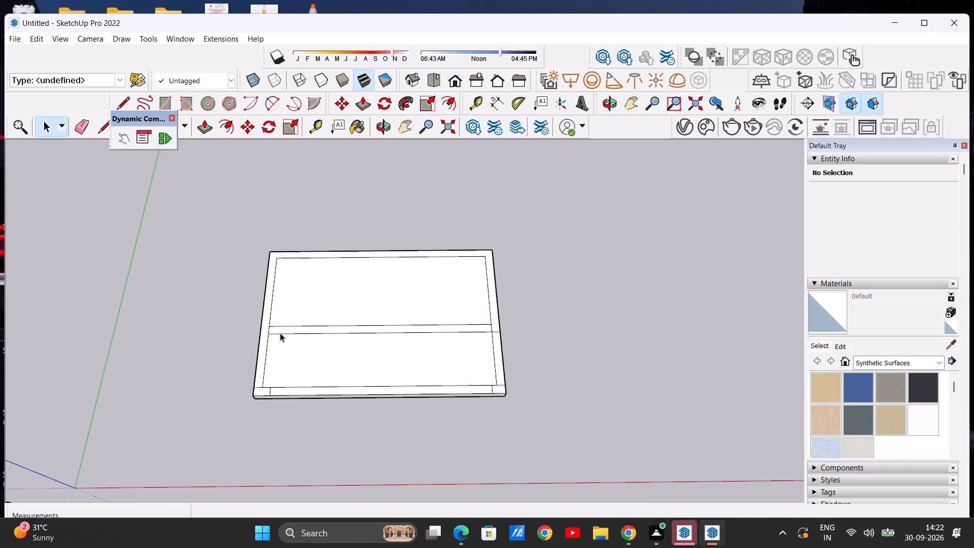
pyautogui.scroll(1, 280, 333)
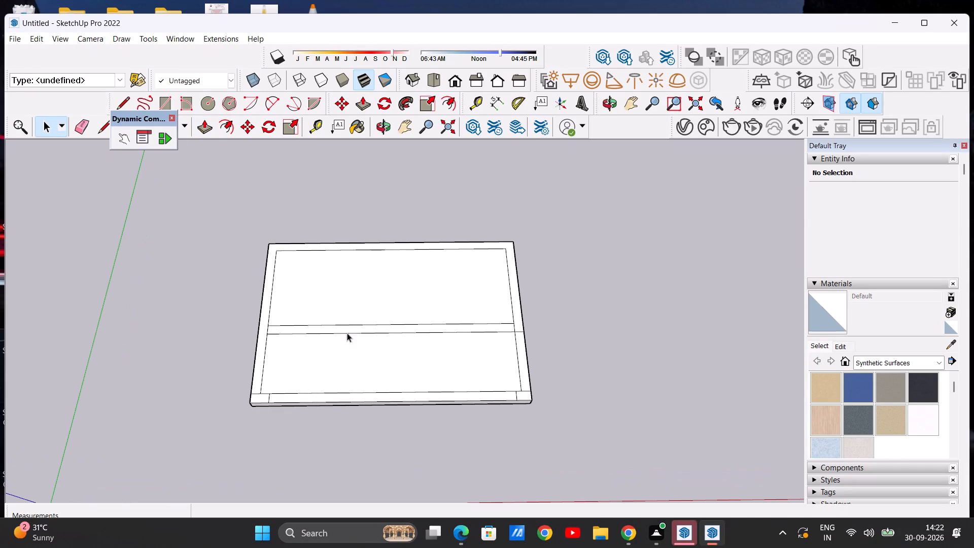
pyautogui.scroll(-1, 363, 319)
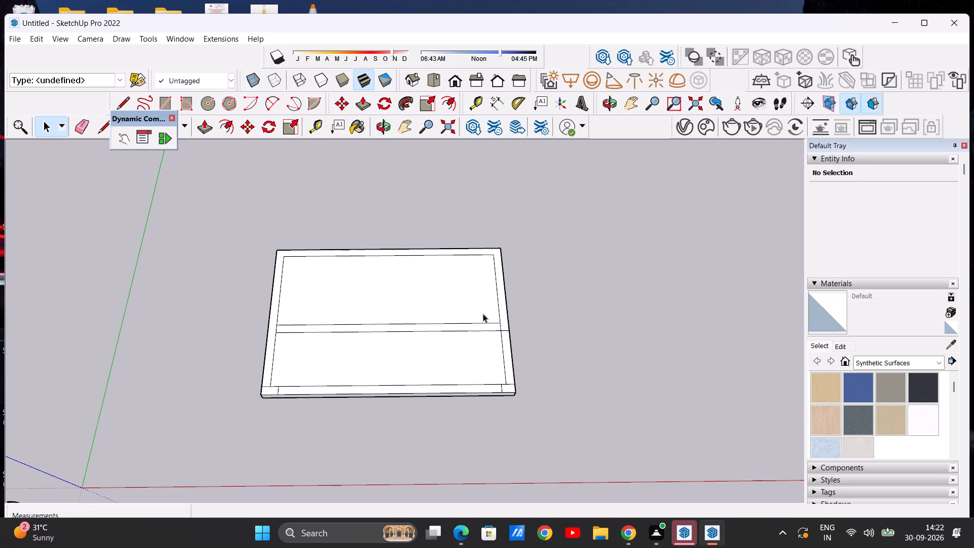
pyautogui.scroll(2, 492, 343)
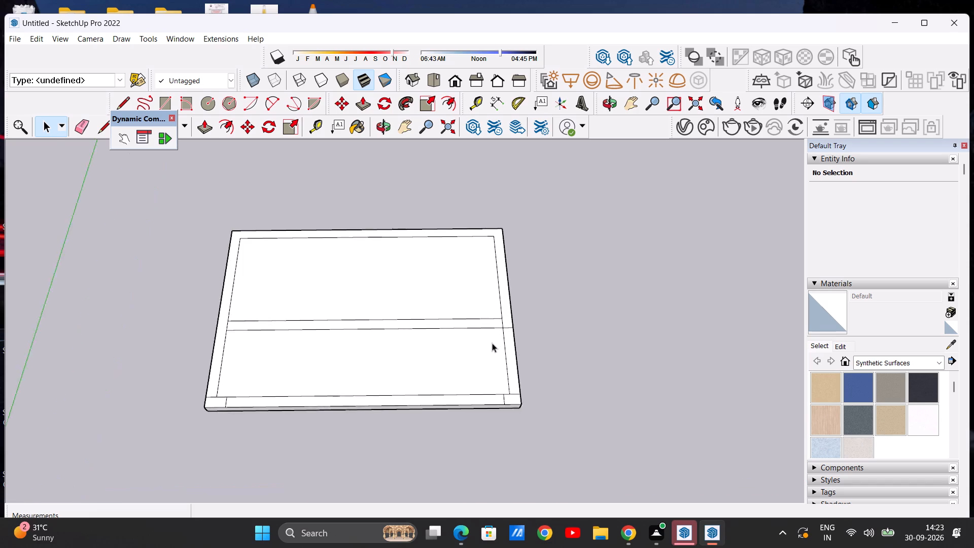
pyautogui.scroll(3, 492, 343)
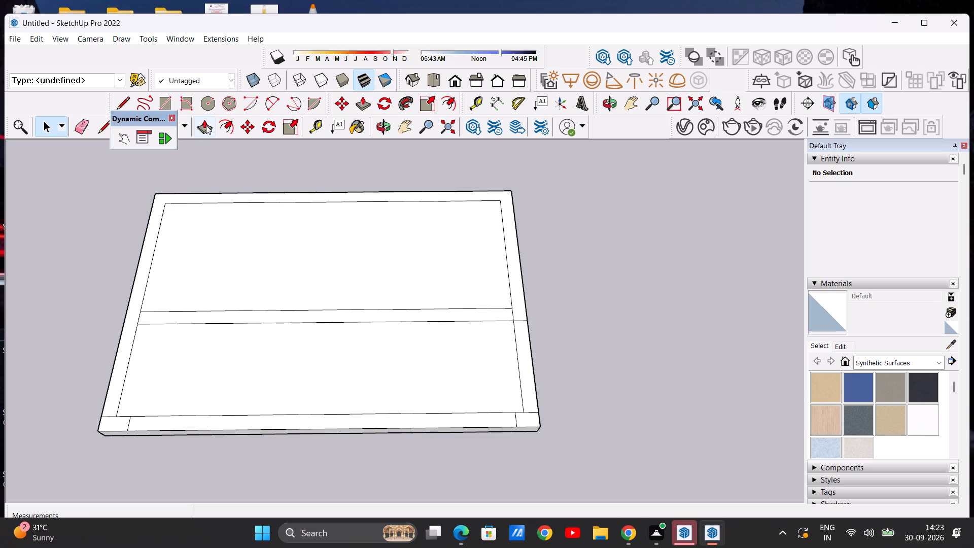
# Extrude the border strip along the slab's left, back and rear-right sides upward by 10' with Push/Pull to form walls.
pyautogui.click(206, 125)
pyautogui.scroll(-6, 213, 243)
pyautogui.scroll(7, 165, 268)
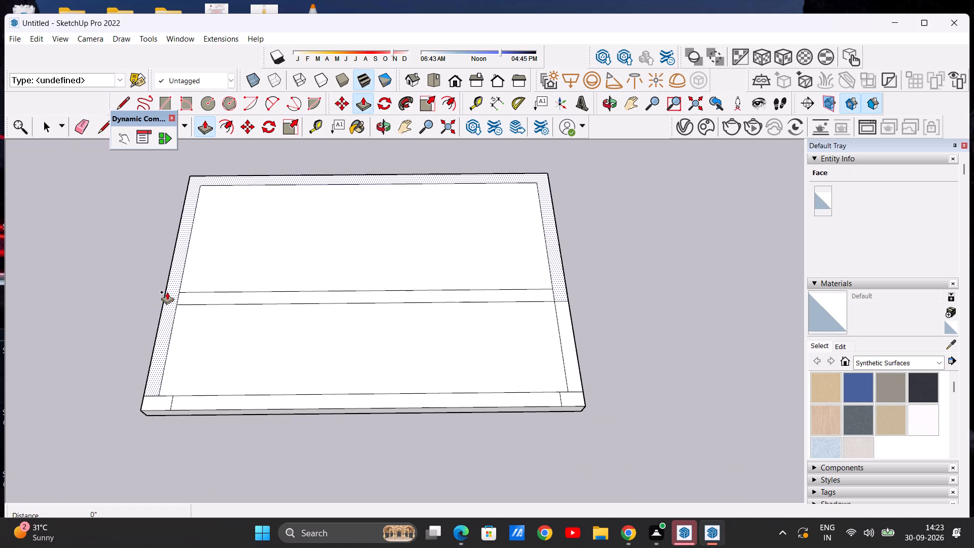
pyautogui.click(167, 292)
pyautogui.scroll(-6, 199, 231)
pyautogui.moveTo(202, 205); pyautogui.dragTo(202, 185, button='middle')
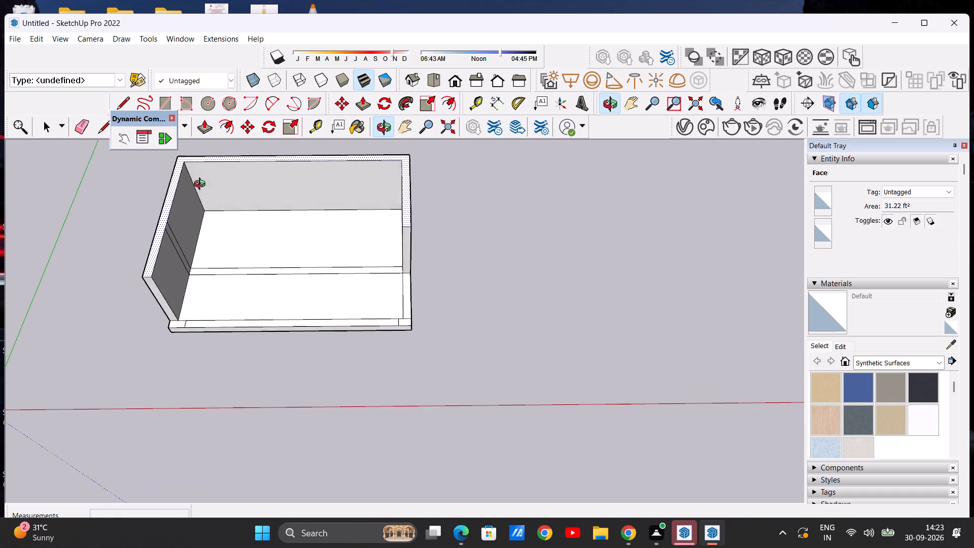
pyautogui.moveTo(202, 185); pyautogui.dragTo(217, 142, button='middle')
pyautogui.write('10')
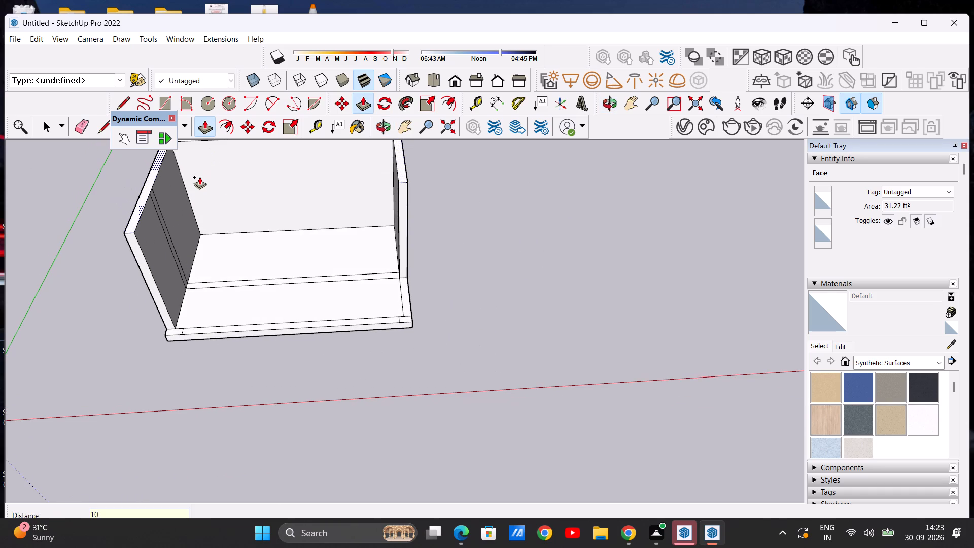
pyautogui.press("'")
pyautogui.press('Return')
pyautogui.press('space')
pyautogui.scroll(-6, 199, 177)
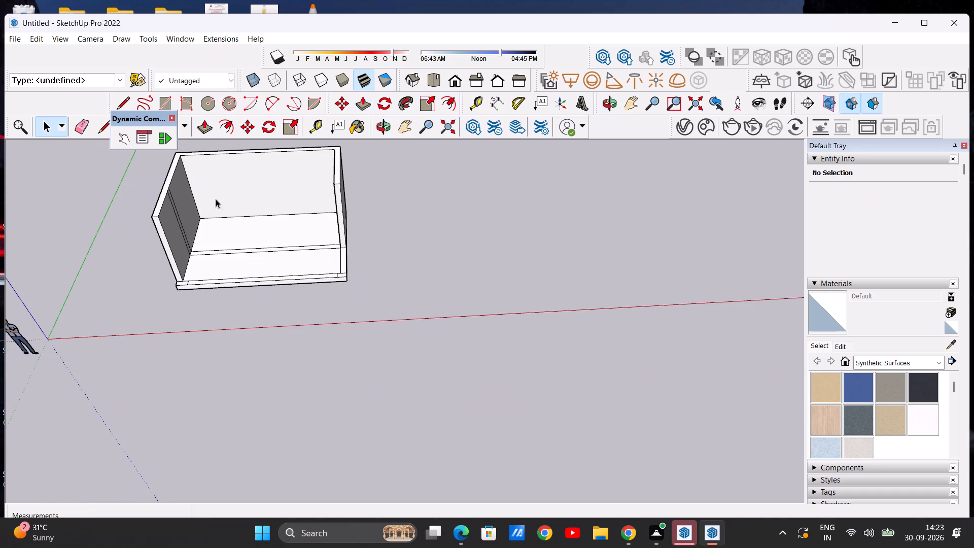
# Erase the two vertical lines on the inner face of the left wall.
pyautogui.moveTo(207, 232); pyautogui.dragTo(224, 140, button='middle')
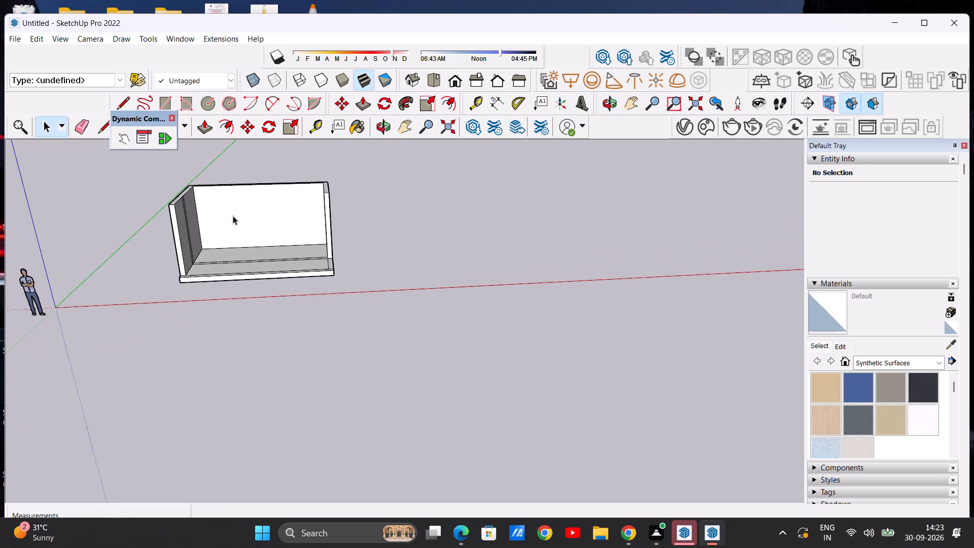
pyautogui.scroll(2, 242, 221)
pyautogui.moveTo(242, 221); pyautogui.dragTo(127, 212, button='middle')
pyautogui.scroll(14, 220, 190)
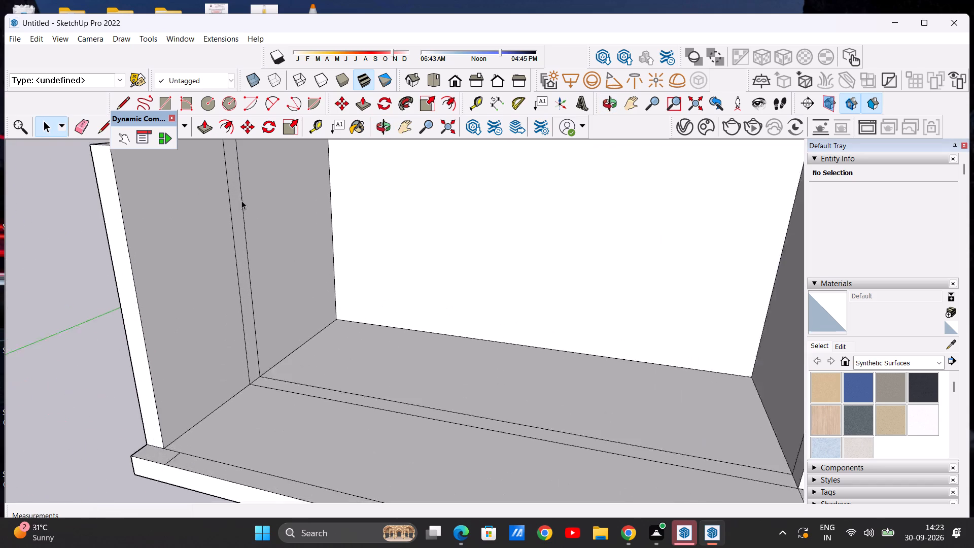
pyautogui.scroll(1, 241, 200)
pyautogui.click(78, 124)
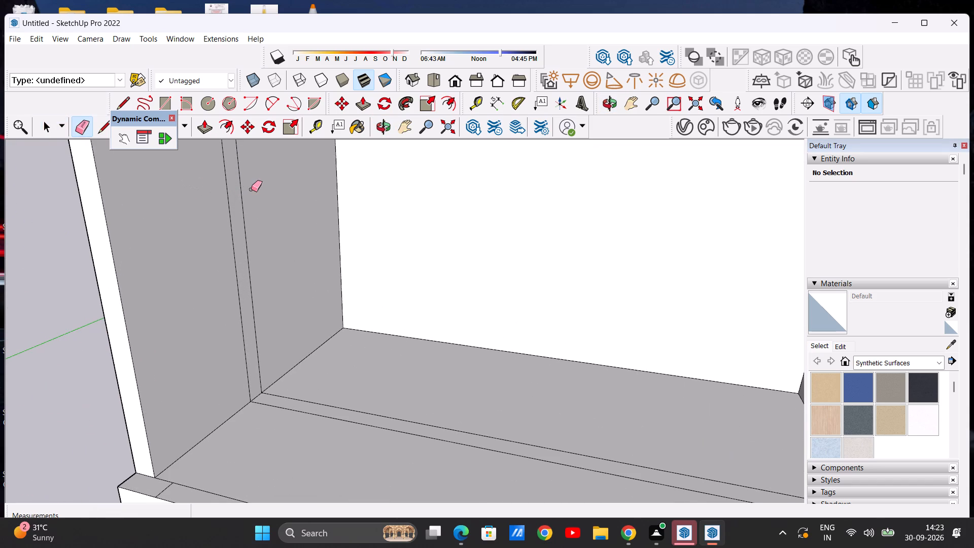
pyautogui.moveTo(250, 189); pyautogui.dragTo(219, 211)
pyautogui.scroll(-12, 259, 232)
# Erase the leftover vertical line on the inner face of the right wall, near its front end.
pyautogui.moveTo(233, 272); pyautogui.dragTo(311, 264, button='middle')
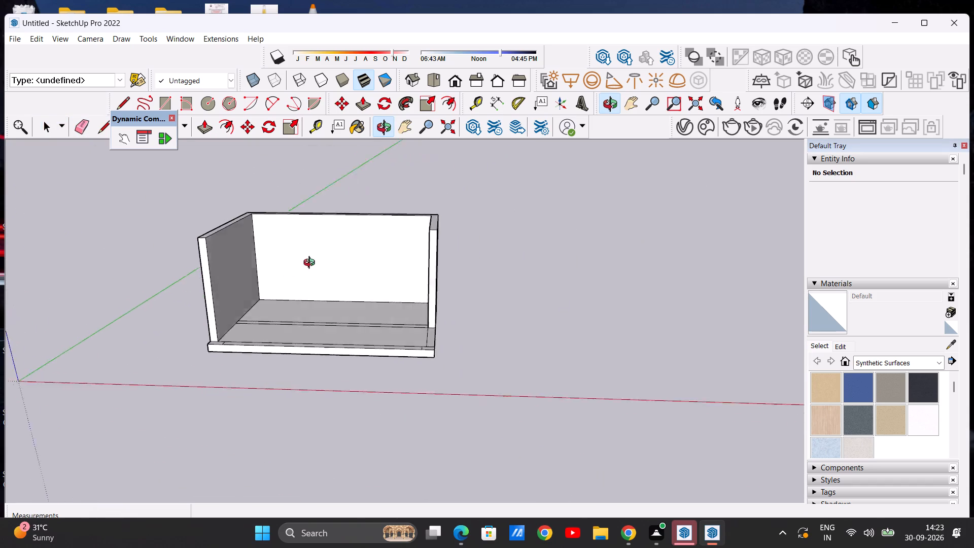
pyautogui.moveTo(311, 264); pyautogui.dragTo(447, 230, button='middle')
pyautogui.scroll(6, 431, 254)
pyautogui.scroll(-3, 389, 277)
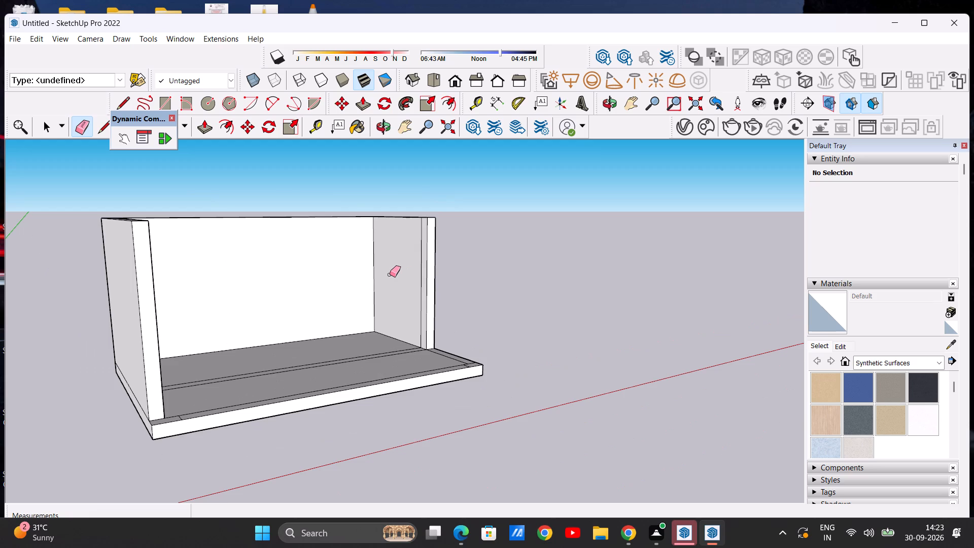
pyautogui.moveTo(386, 296); pyautogui.dragTo(348, 372, button='middle')
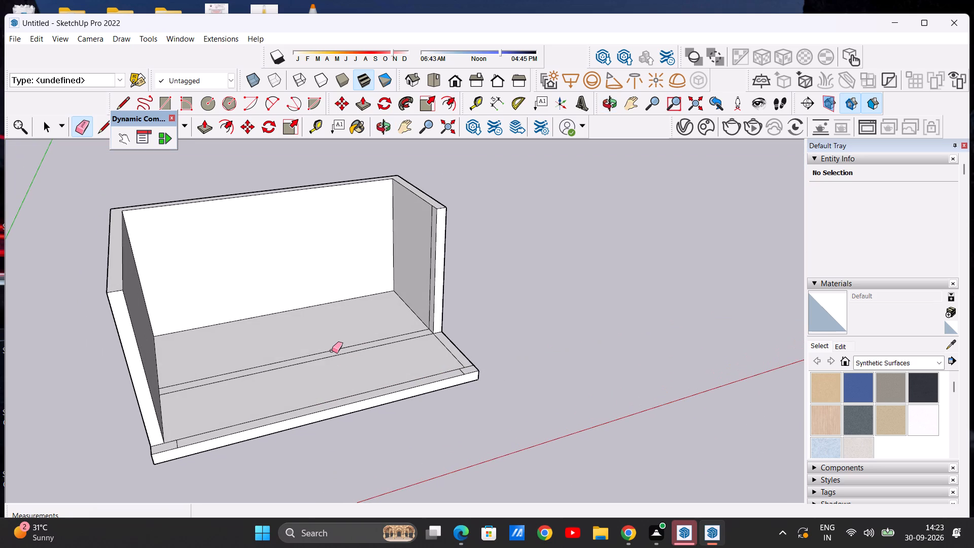
pyautogui.scroll(7, 422, 277)
pyautogui.moveTo(432, 260); pyautogui.dragTo(438, 261)
pyautogui.scroll(-4, 405, 306)
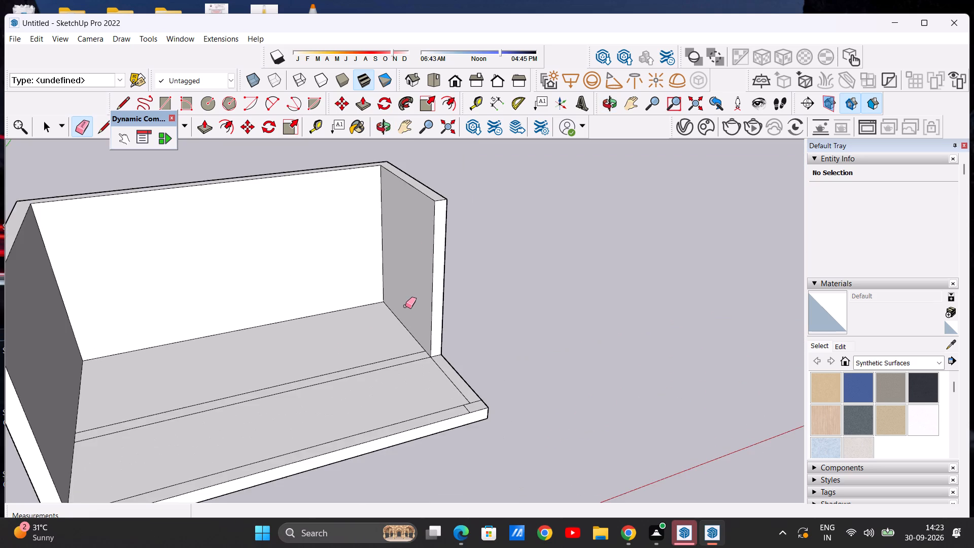
pyautogui.scroll(-3, 417, 306)
pyautogui.press('space')
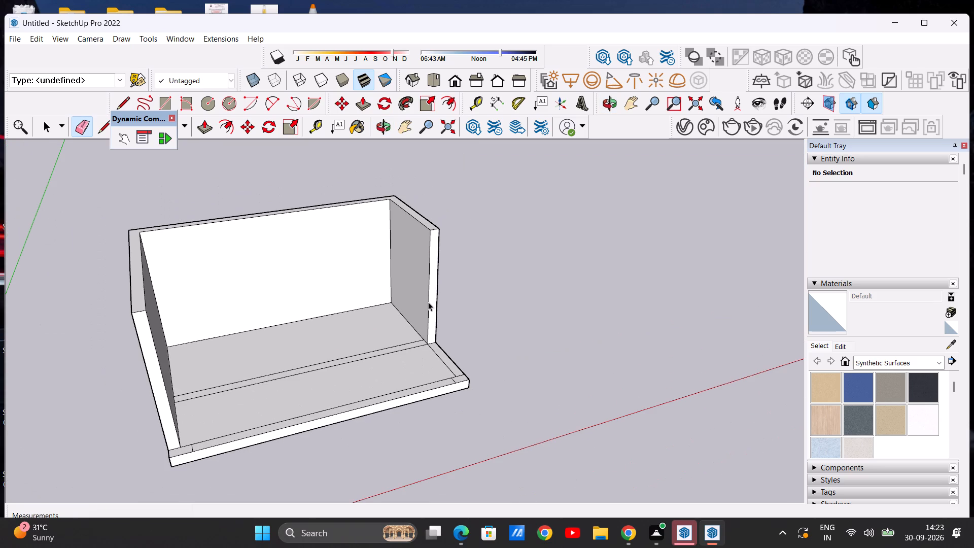
# Extrude the border strip in front of the right wall upward by 5' with Push/Pull to form a low wall.
pyautogui.scroll(-5, 400, 321)
pyautogui.moveTo(468, 361); pyautogui.dragTo(382, 418, button='middle')
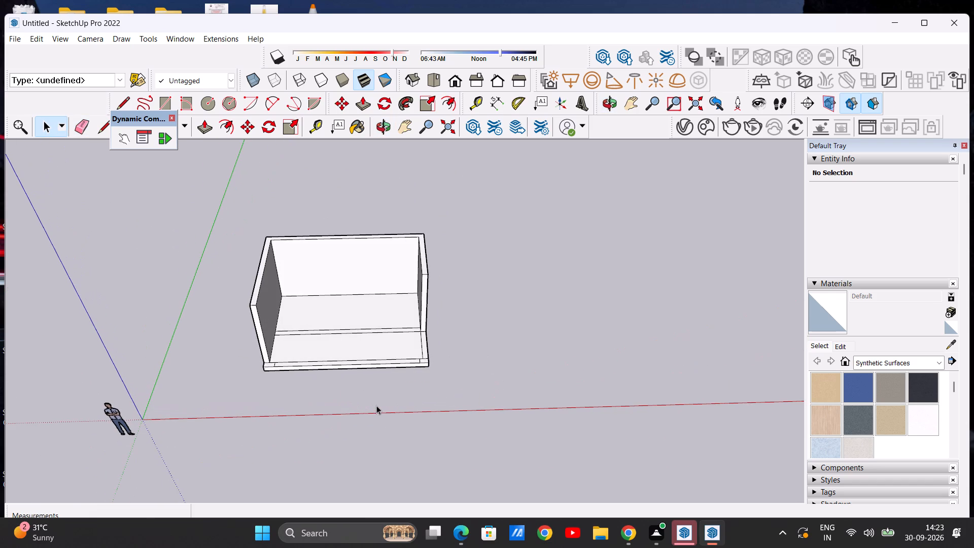
pyautogui.scroll(3, 420, 362)
pyautogui.moveTo(429, 359); pyautogui.dragTo(328, 360, button='middle')
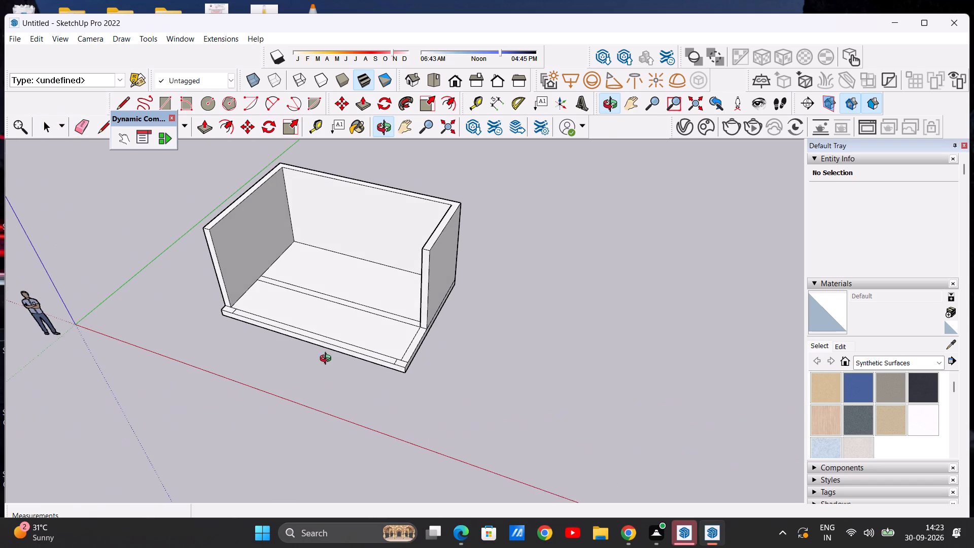
pyautogui.moveTo(328, 360); pyautogui.dragTo(319, 358, button='middle')
pyautogui.scroll(2, 390, 347)
pyautogui.moveTo(410, 350); pyautogui.dragTo(336, 383, button='middle')
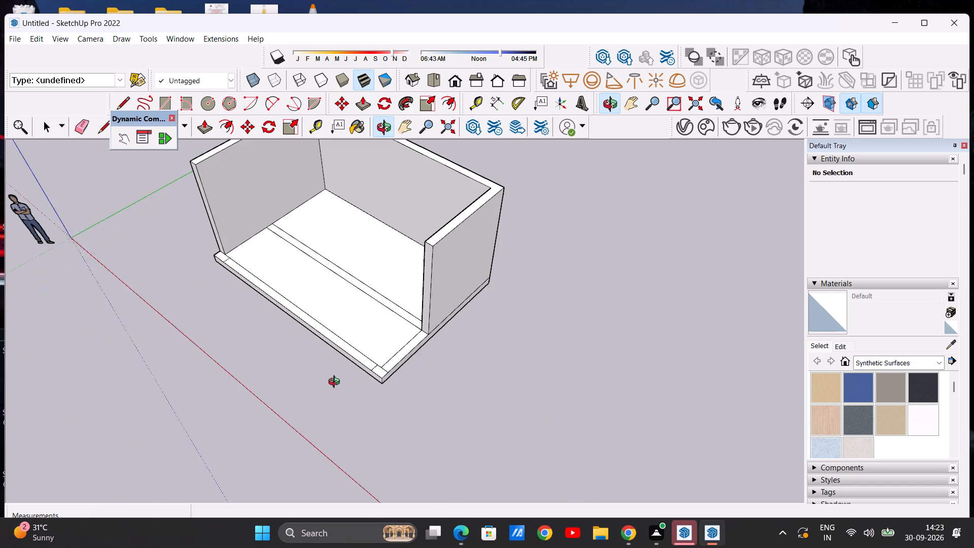
pyautogui.moveTo(336, 383); pyautogui.dragTo(358, 399, button='middle')
pyautogui.scroll(-2, 382, 354)
pyautogui.moveTo(398, 362); pyautogui.dragTo(441, 281, button='middle')
pyautogui.scroll(2, 451, 326)
pyautogui.click(200, 127)
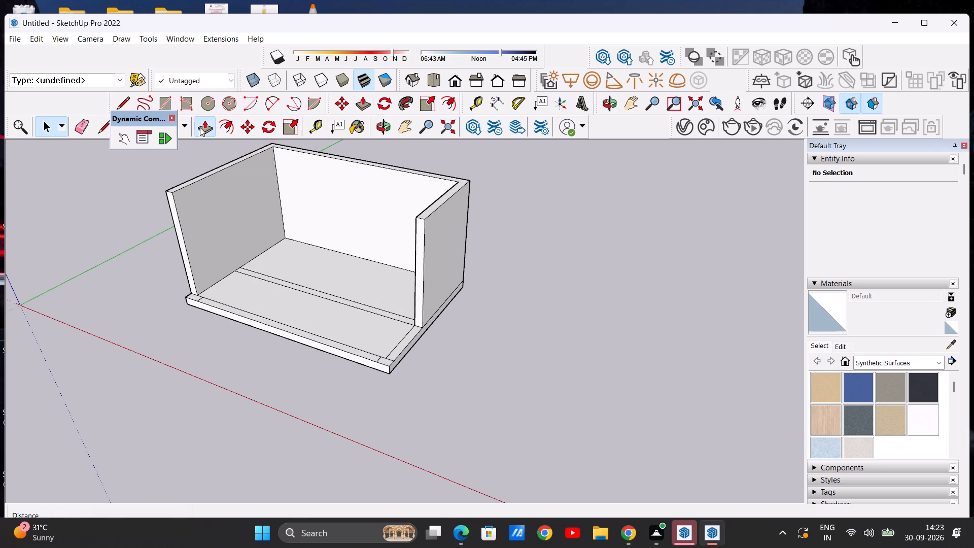
pyautogui.scroll(4, 405, 339)
pyautogui.click(406, 337)
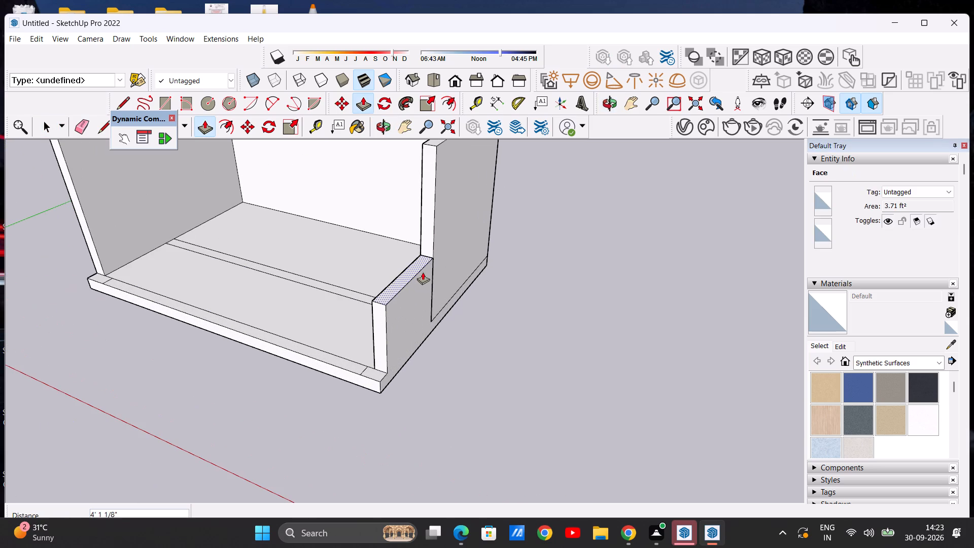
pyautogui.click(433, 237)
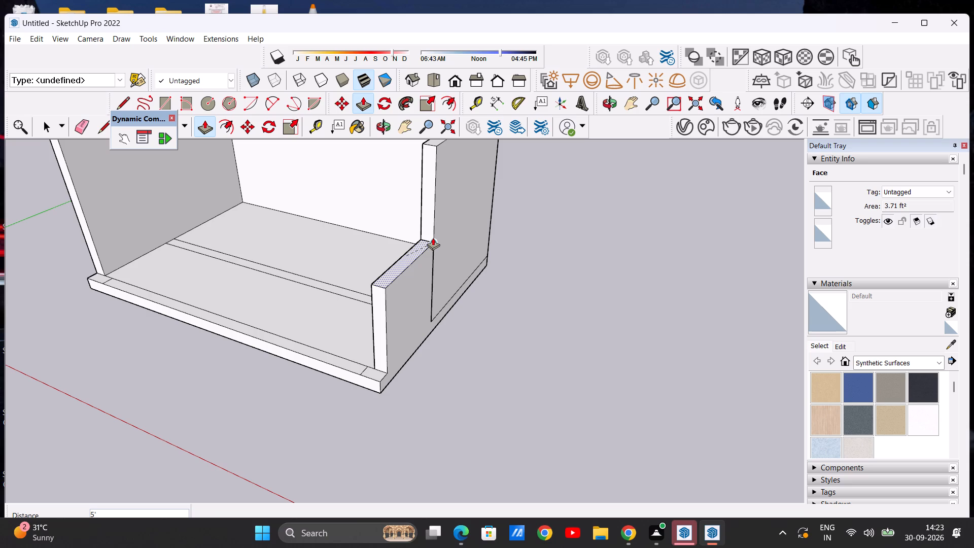
pyautogui.press('space')
# Draw a line about 8 13/16" long across the front end face of the tall right wall, just below its top.
pyautogui.scroll(-5, 398, 290)
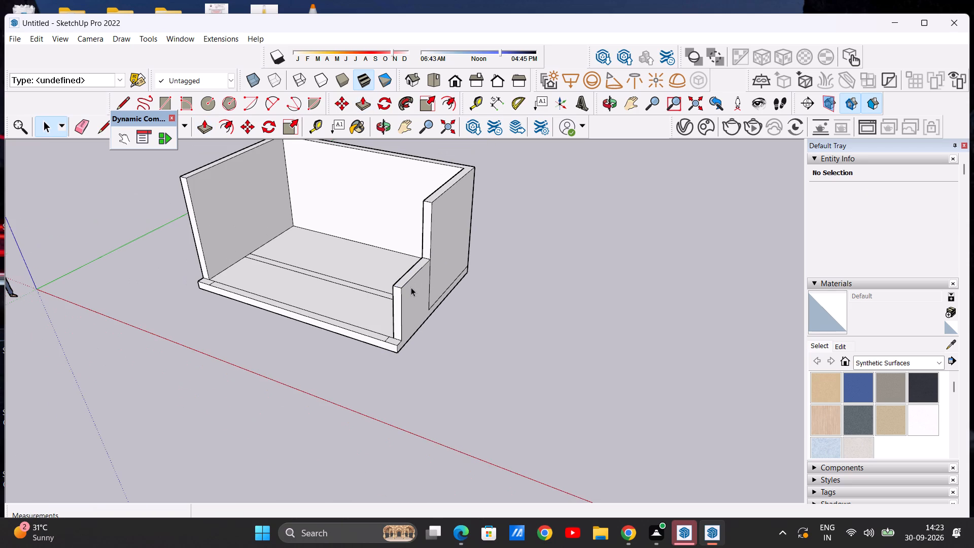
pyautogui.moveTo(411, 287); pyautogui.dragTo(440, 228, button='middle')
pyautogui.scroll(2, 425, 201)
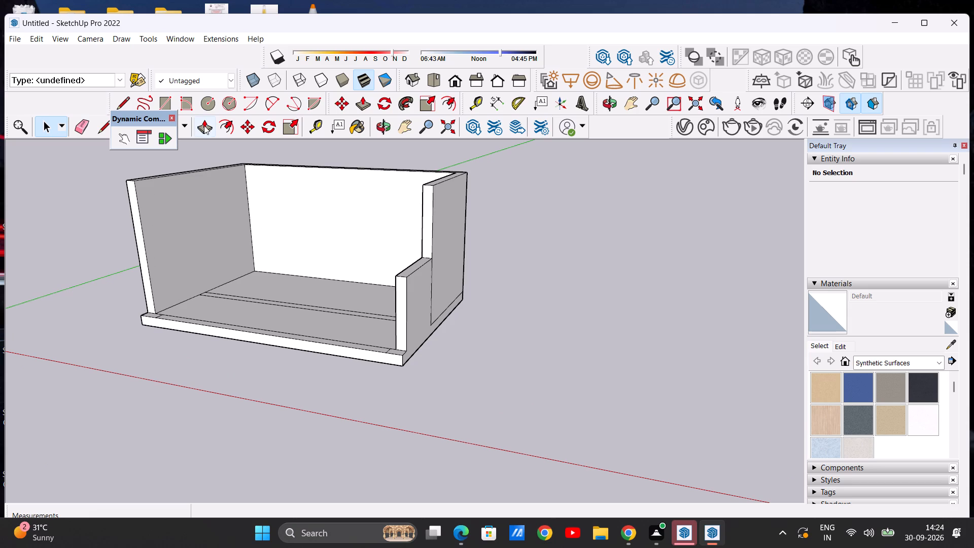
pyautogui.click(123, 100)
pyautogui.scroll(4, 439, 212)
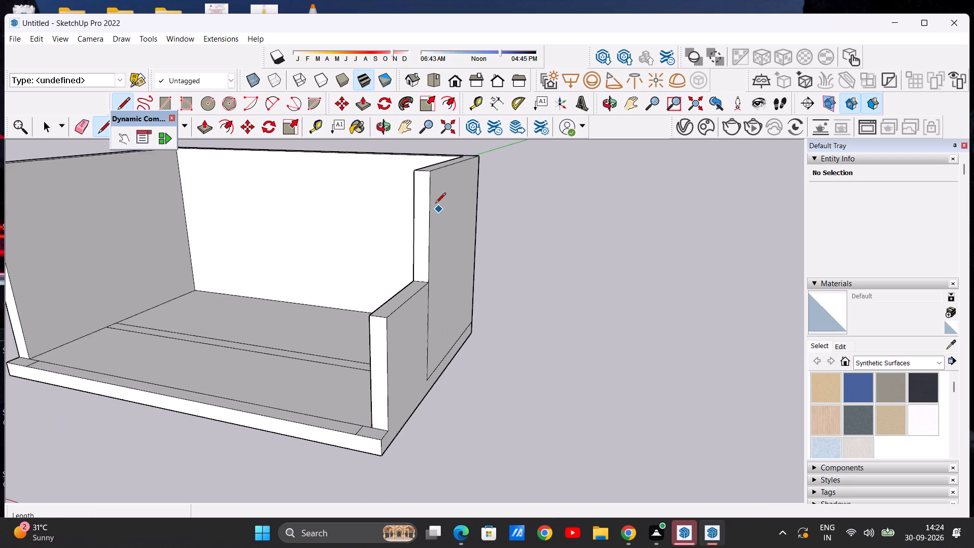
pyautogui.scroll(1, 435, 204)
pyautogui.click(412, 182)
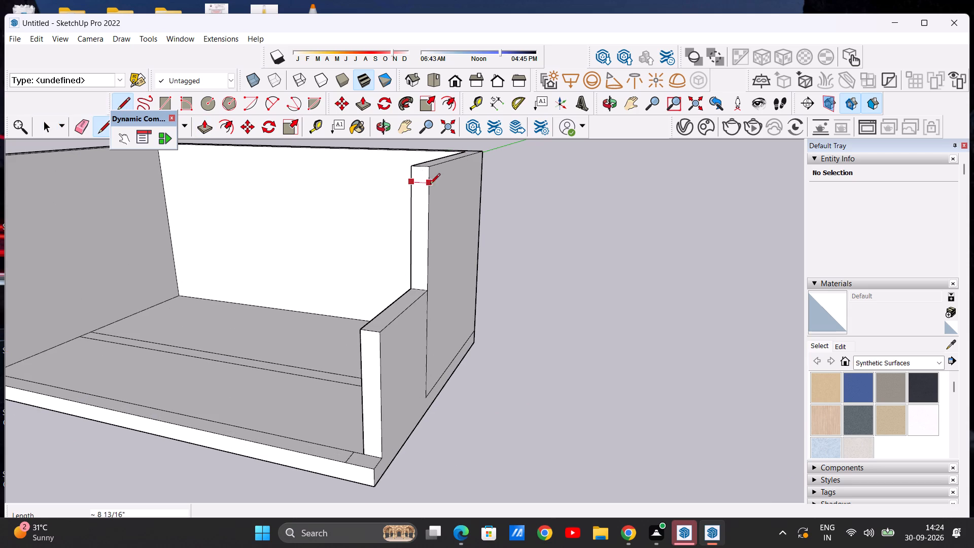
pyautogui.click(427, 185)
pyautogui.press('space')
# Push/Pull the small face above that line forward to form a beam reaching the front end of the low wall.
pyautogui.moveTo(406, 198); pyautogui.dragTo(509, 180, button='middle')
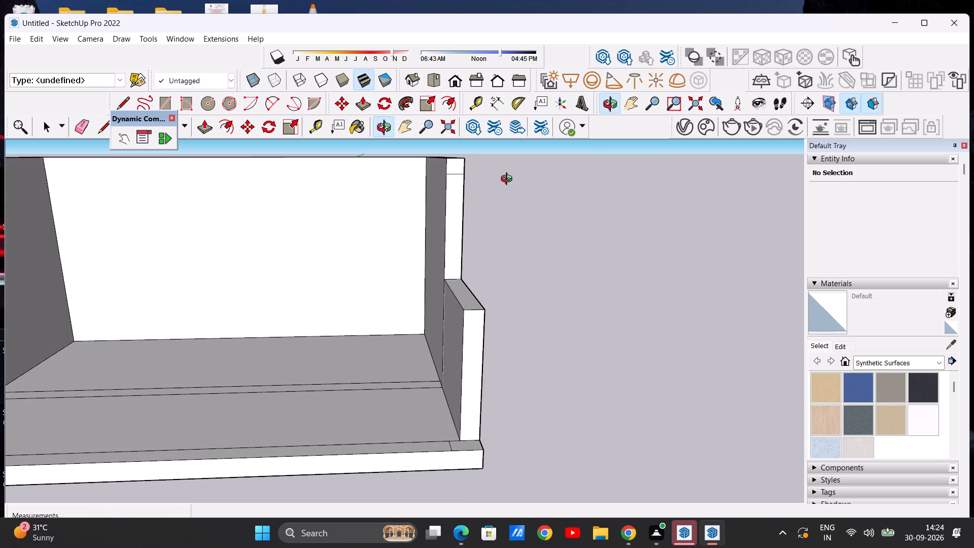
pyautogui.moveTo(509, 180); pyautogui.dragTo(348, 209, button='middle')
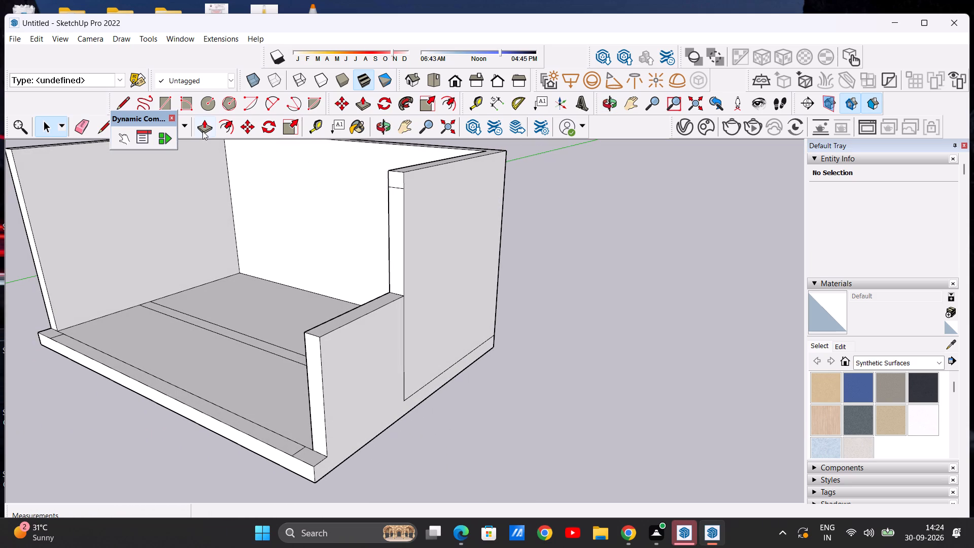
pyautogui.click(198, 128)
pyautogui.scroll(5, 412, 159)
pyautogui.click(388, 185)
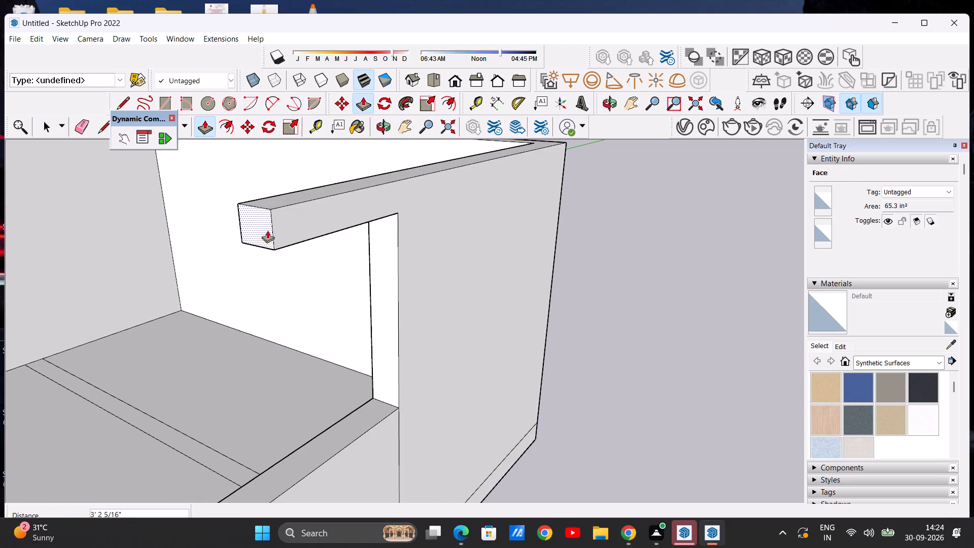
pyautogui.scroll(-11, 289, 221)
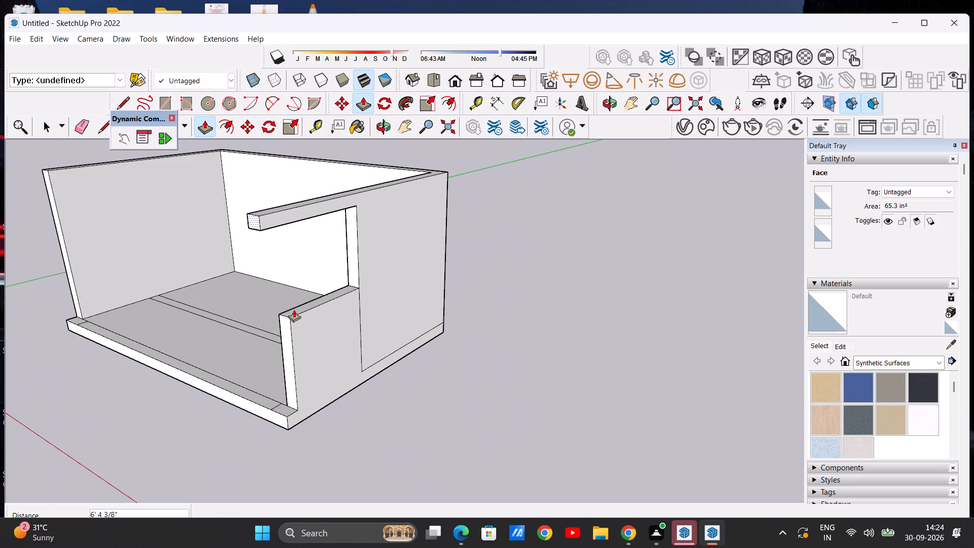
pyautogui.click(288, 315)
pyautogui.press('space')
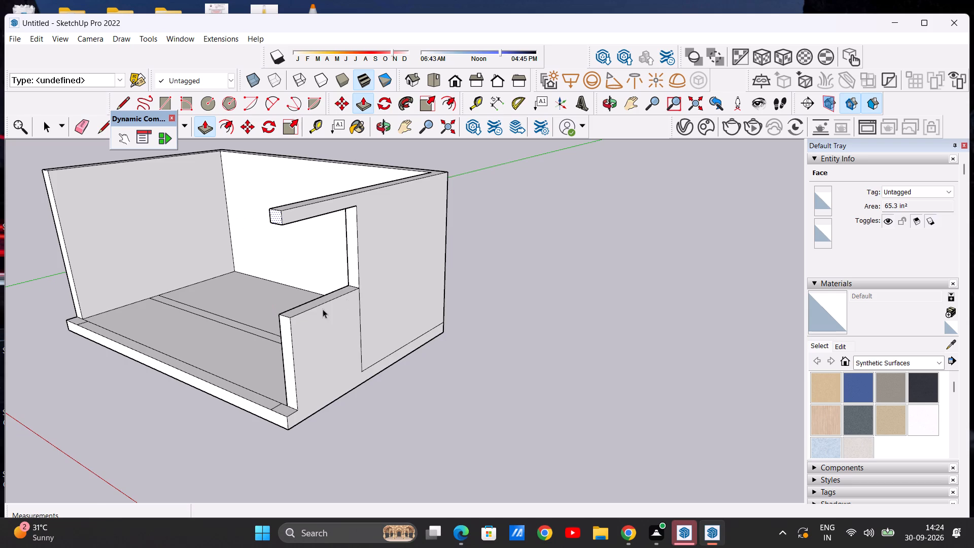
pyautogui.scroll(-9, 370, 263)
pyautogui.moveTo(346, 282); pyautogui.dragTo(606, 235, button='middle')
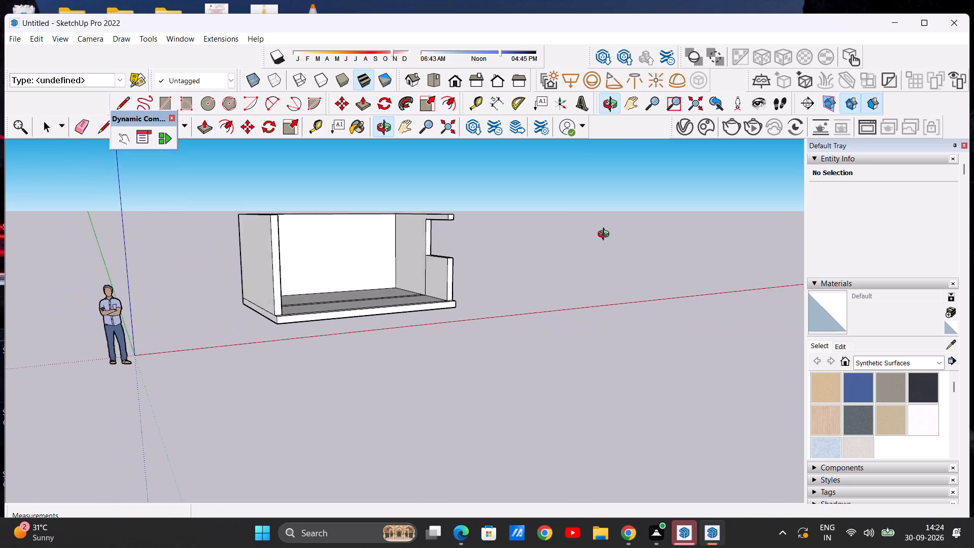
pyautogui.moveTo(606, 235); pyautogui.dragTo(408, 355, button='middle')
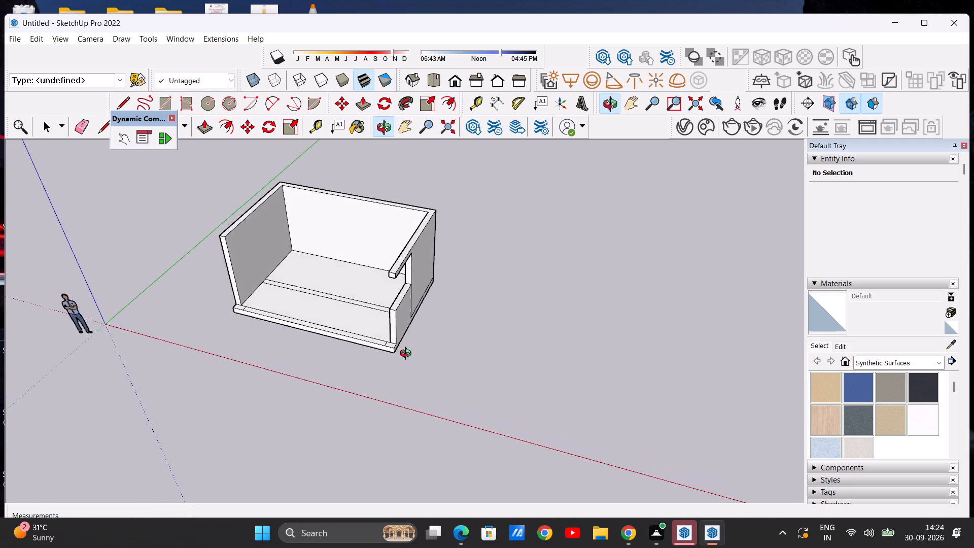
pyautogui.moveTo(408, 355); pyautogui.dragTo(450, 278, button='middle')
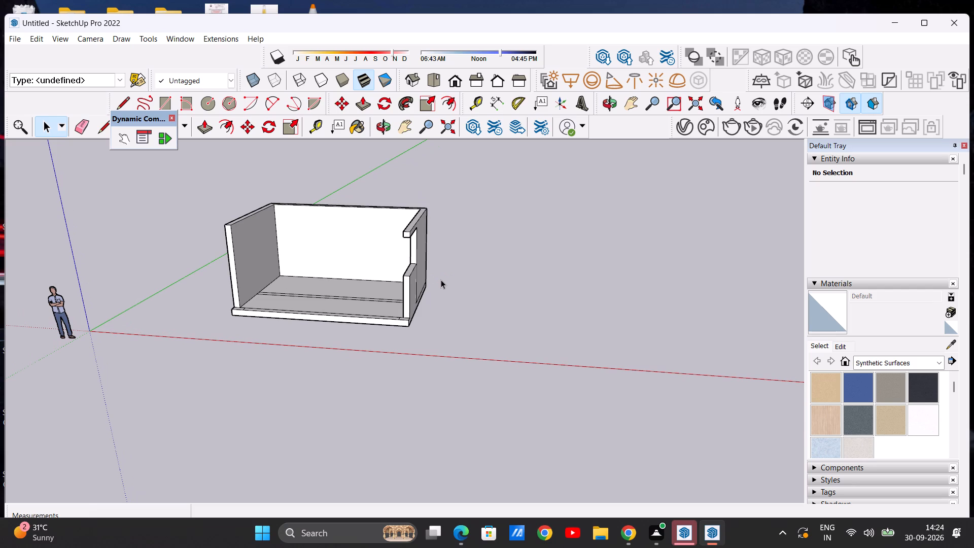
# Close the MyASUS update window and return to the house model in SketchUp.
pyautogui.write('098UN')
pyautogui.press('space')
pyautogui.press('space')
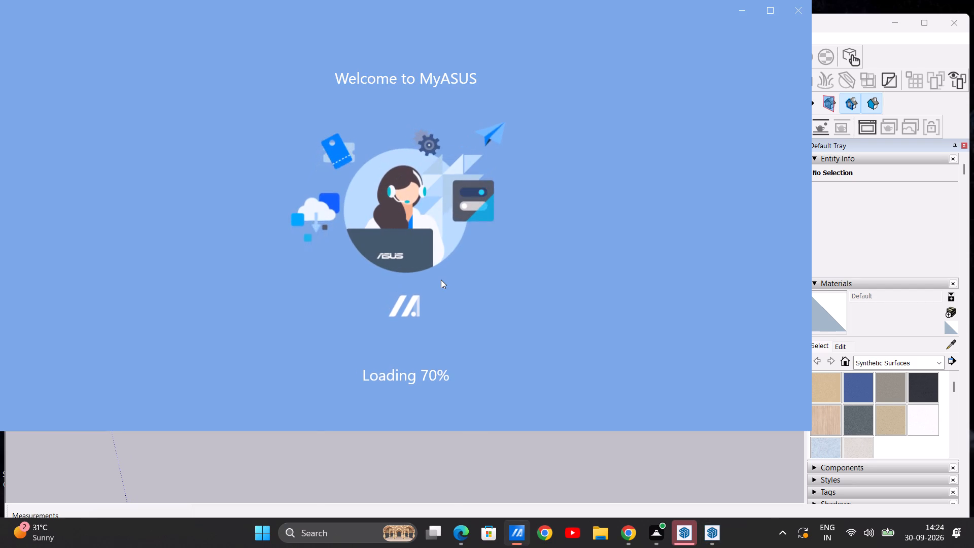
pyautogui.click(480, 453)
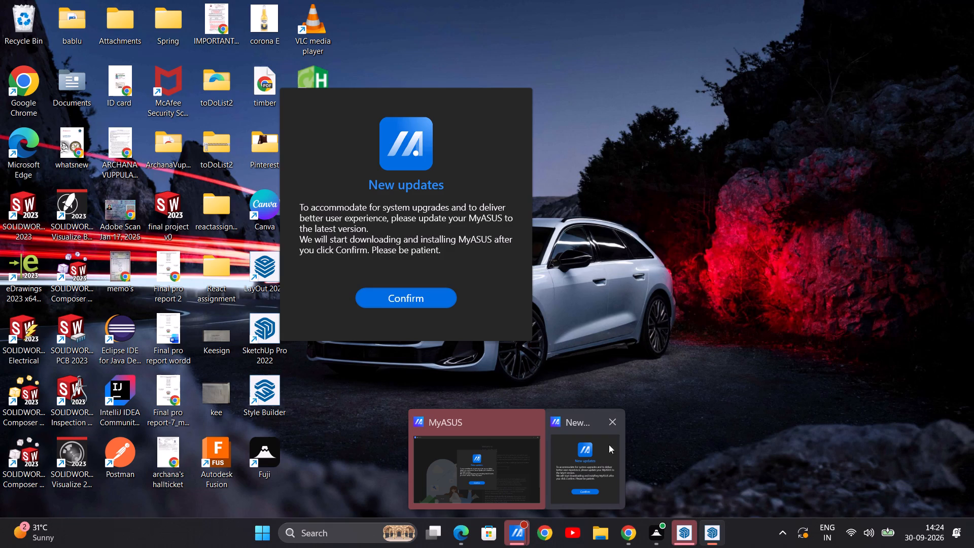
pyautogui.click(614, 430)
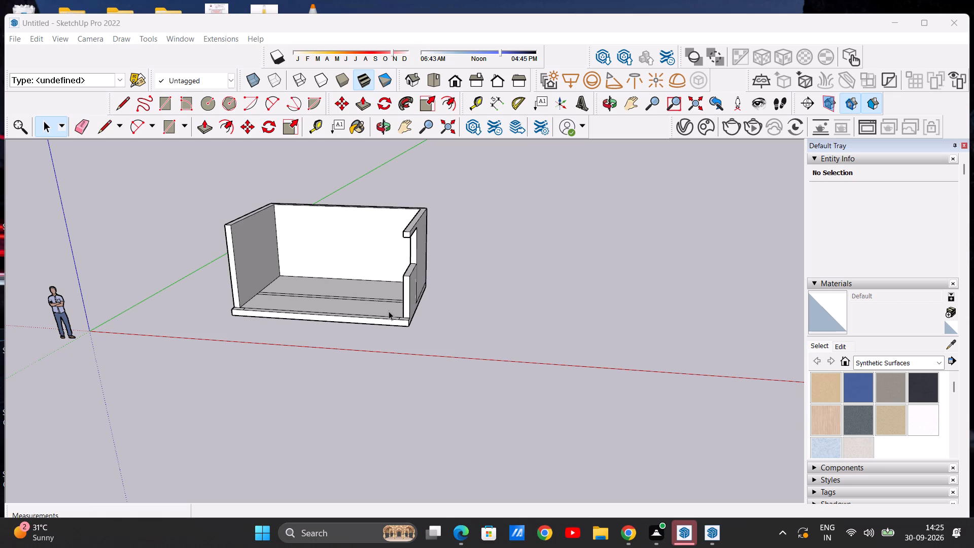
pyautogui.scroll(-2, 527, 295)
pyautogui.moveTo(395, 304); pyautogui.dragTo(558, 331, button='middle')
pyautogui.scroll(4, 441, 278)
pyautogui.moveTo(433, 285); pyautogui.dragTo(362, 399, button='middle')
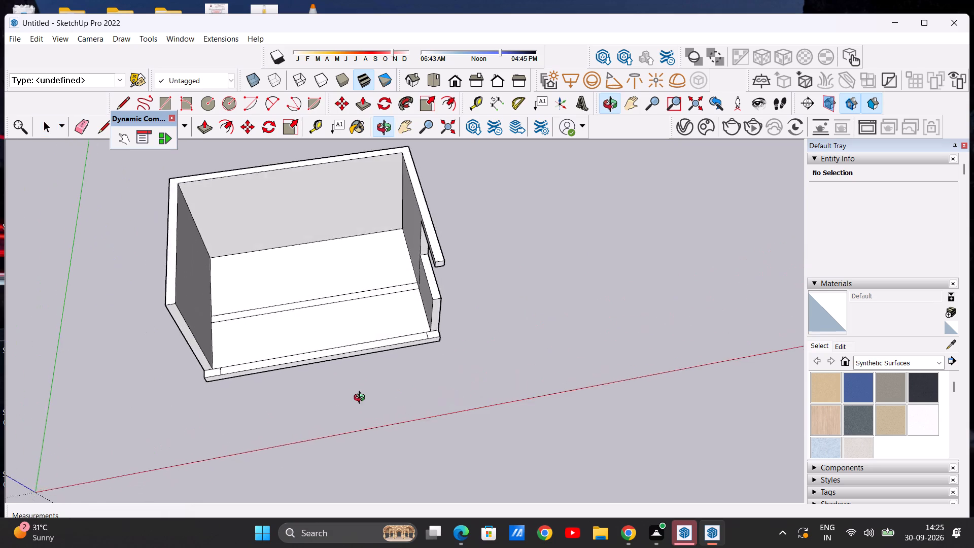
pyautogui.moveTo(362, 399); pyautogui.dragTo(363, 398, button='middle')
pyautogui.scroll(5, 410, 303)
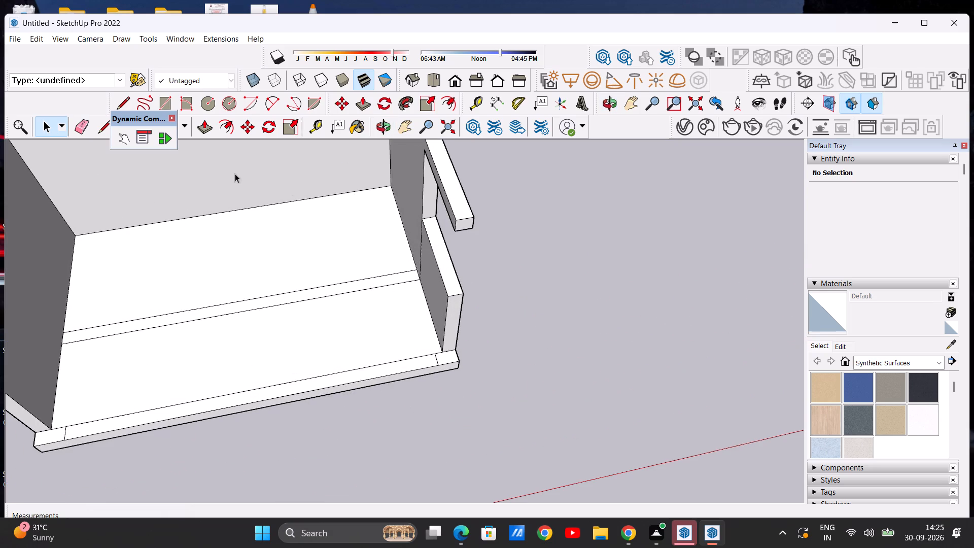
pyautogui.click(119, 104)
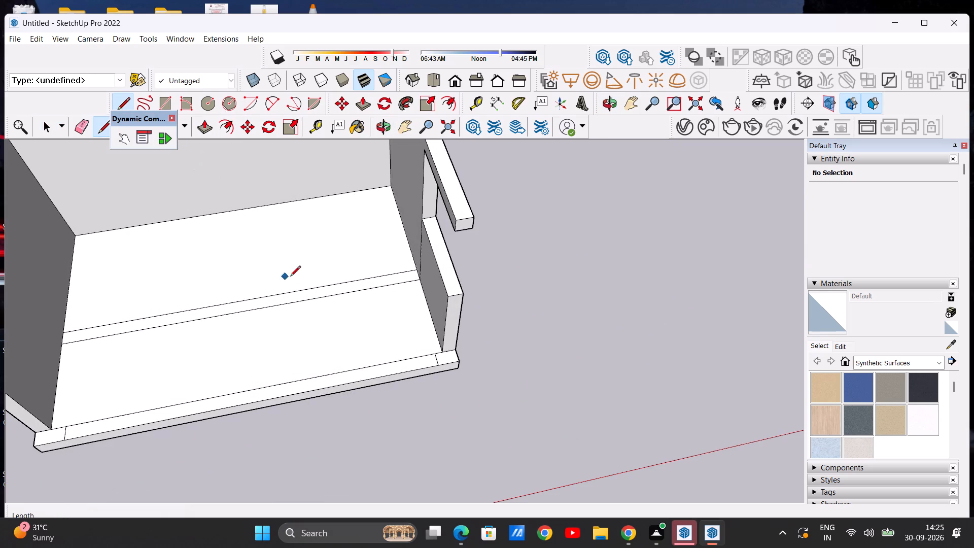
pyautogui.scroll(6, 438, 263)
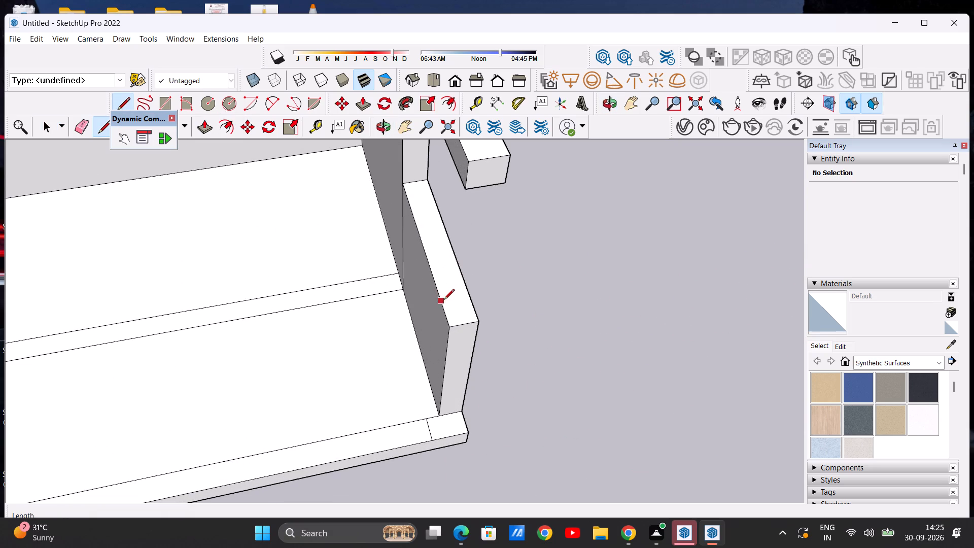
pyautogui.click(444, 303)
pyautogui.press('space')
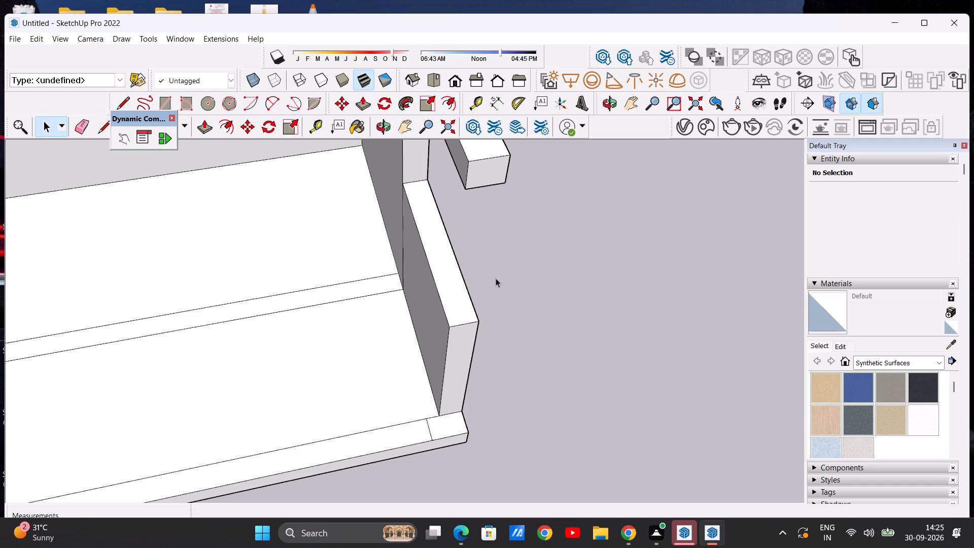
# Draw a line about 8 13/16" long across the top of the low right wall, near its front end.
pyautogui.scroll(1, 513, 280)
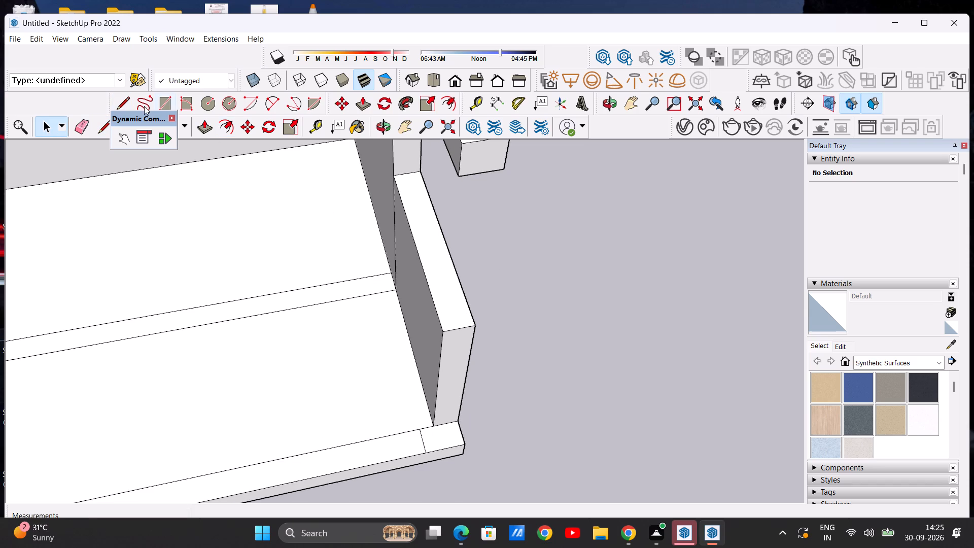
pyautogui.click(123, 102)
pyautogui.scroll(2, 497, 312)
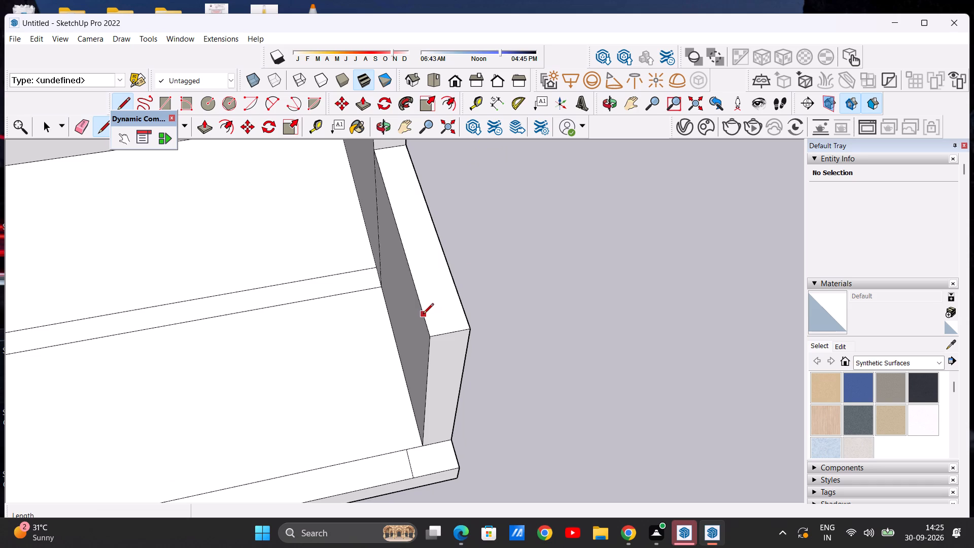
pyautogui.click(425, 311)
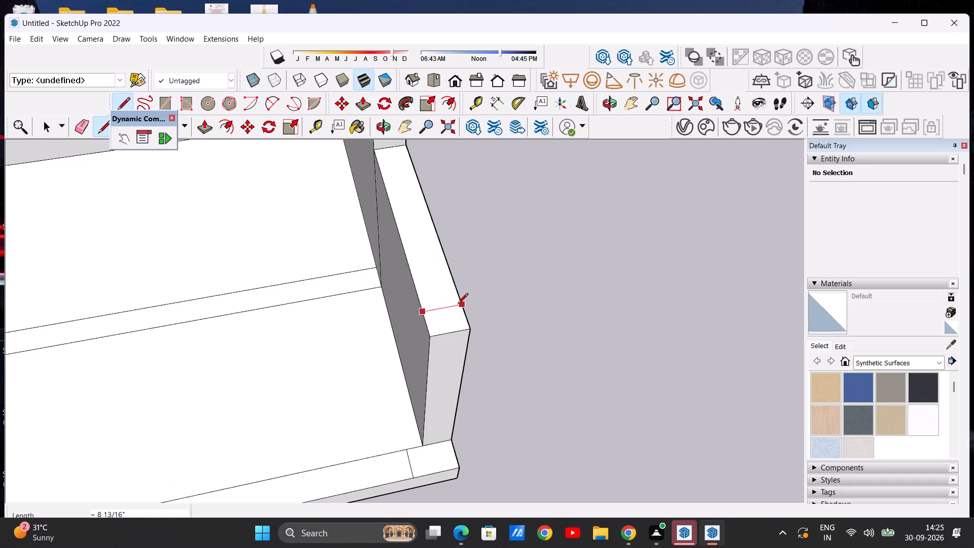
pyautogui.click(466, 305)
pyautogui.press('space')
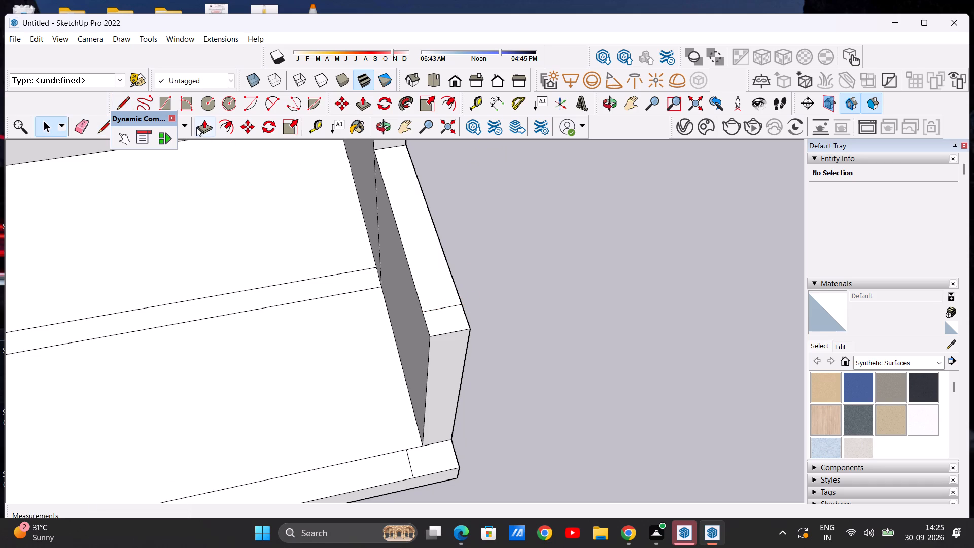
# Push/Pull the small face in front of that line up about 4' 4 9/16" to the beam's underside to form a post.
pyautogui.click(196, 127)
pyautogui.click(448, 308)
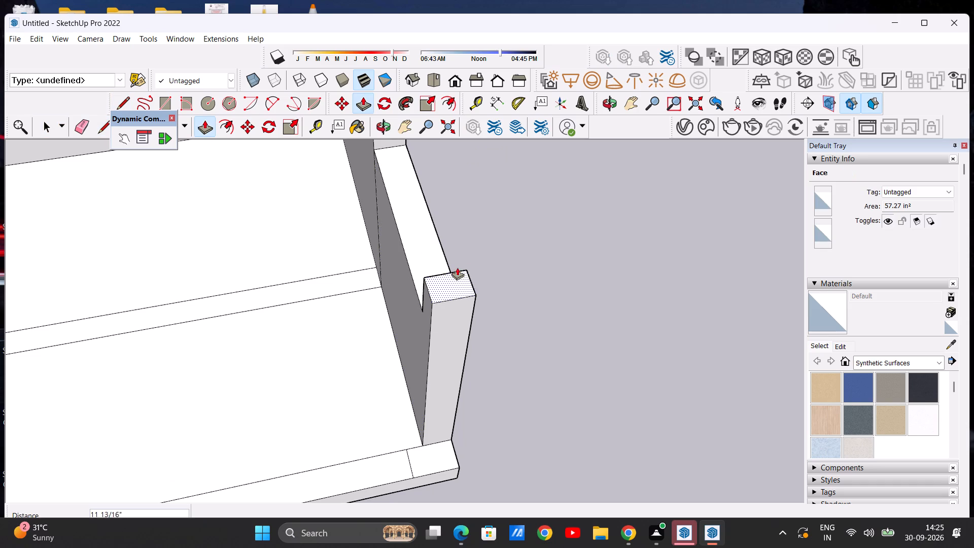
pyautogui.scroll(-8, 467, 234)
pyautogui.moveTo(469, 237); pyautogui.dragTo(467, 190, button='middle')
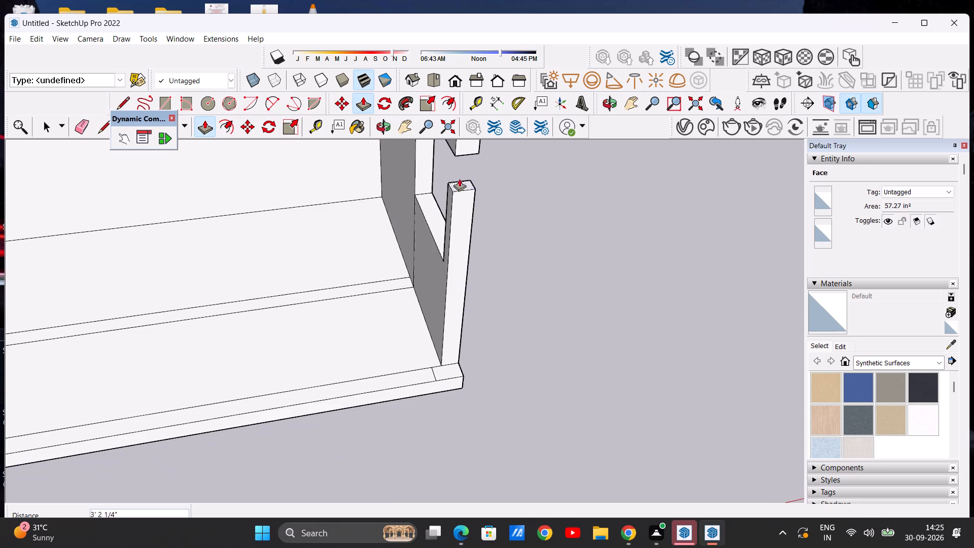
pyautogui.scroll(3, 455, 158)
pyautogui.click(456, 152)
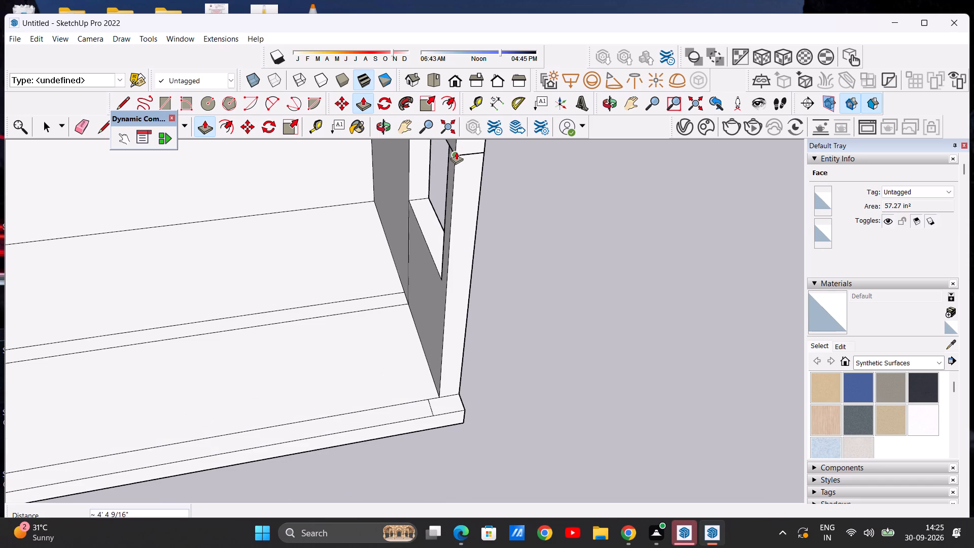
pyautogui.press('space')
# Examine the ground-floor walls and the framed opening in the right wall from several angles.
pyautogui.middleClick(479, 199)
pyautogui.scroll(-8, 483, 265)
pyautogui.moveTo(477, 247); pyautogui.dragTo(480, 150, button='middle')
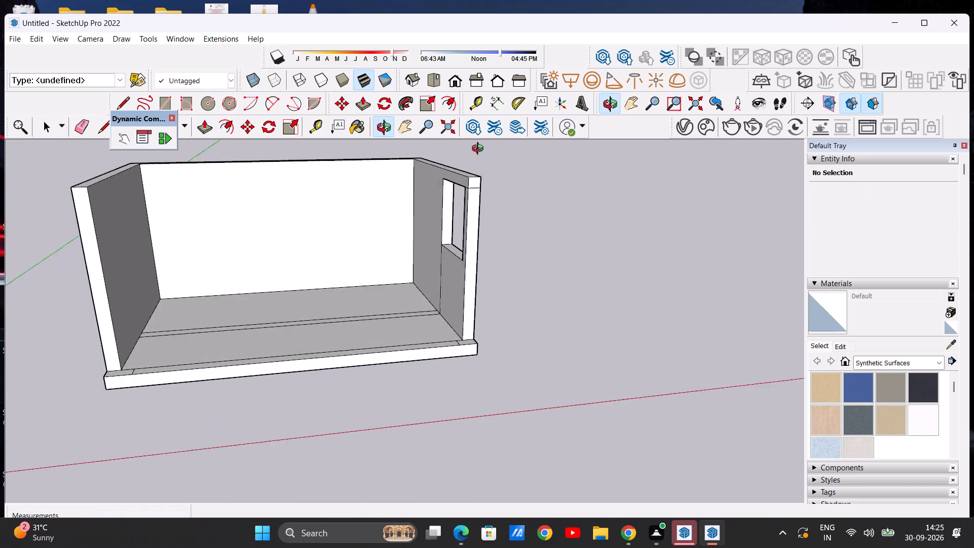
pyautogui.moveTo(480, 150); pyautogui.dragTo(390, 180, button='middle')
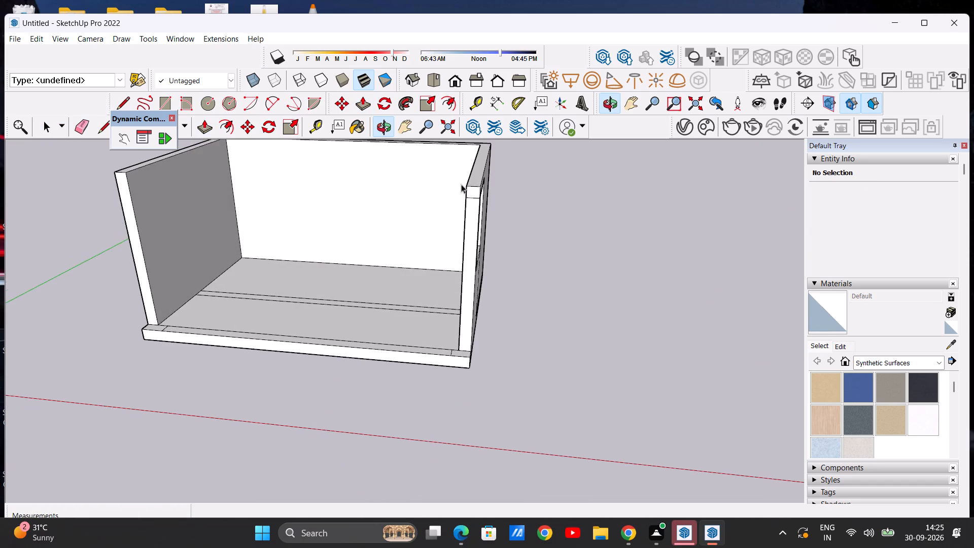
pyautogui.scroll(20, 463, 187)
pyautogui.scroll(4, 463, 187)
pyautogui.scroll(-20, 512, 223)
pyautogui.scroll(-4, 512, 223)
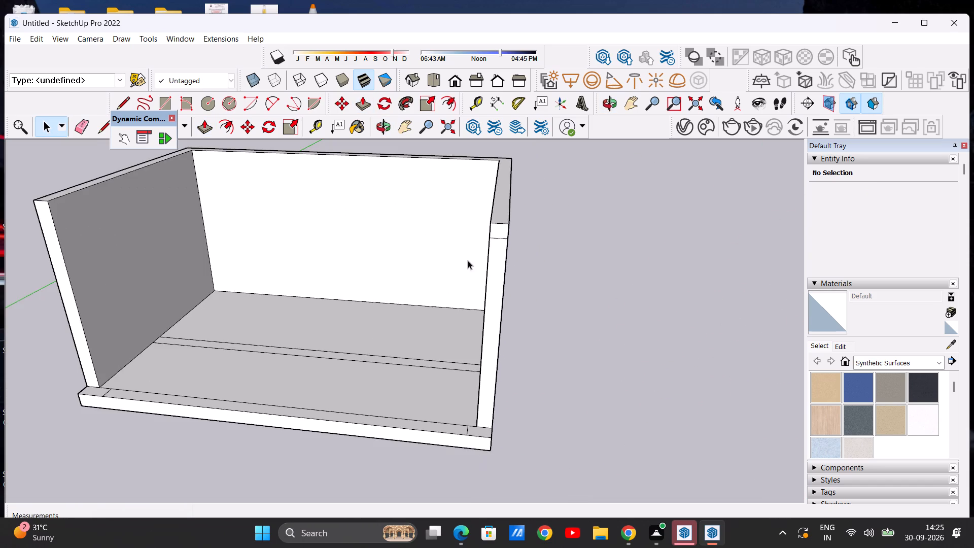
pyautogui.moveTo(440, 297); pyautogui.dragTo(466, 255, button='middle')
pyautogui.scroll(-6, 507, 262)
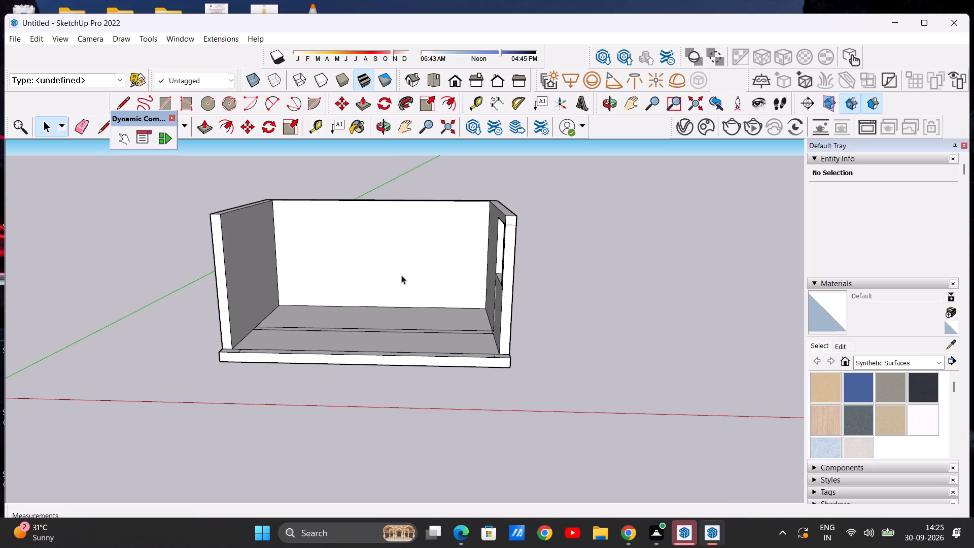
pyautogui.scroll(4, 399, 273)
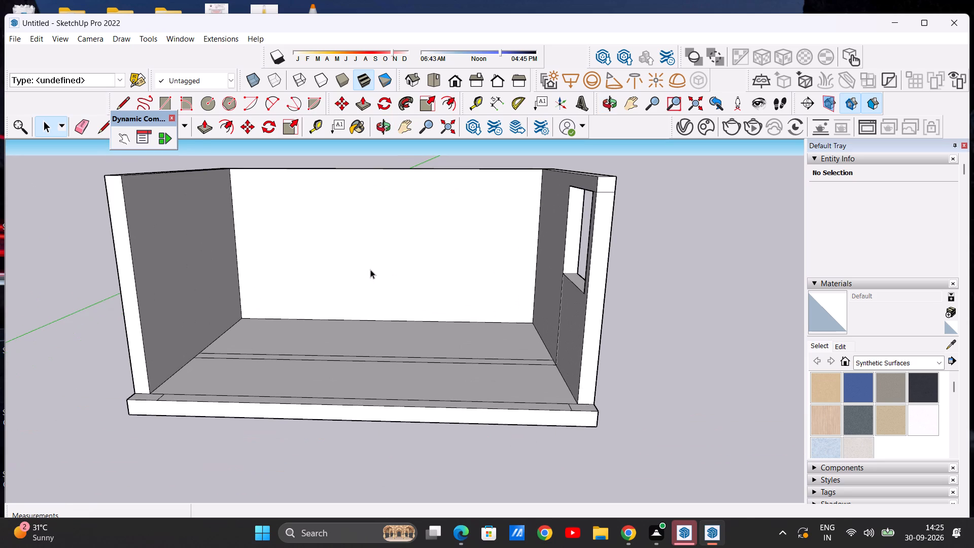
pyautogui.scroll(-3, 373, 272)
# Push/Pull the small corner face of the front border strip, before the left wall, upward by 5' to form a pier.
pyautogui.moveTo(169, 290); pyautogui.dragTo(195, 292, button='middle')
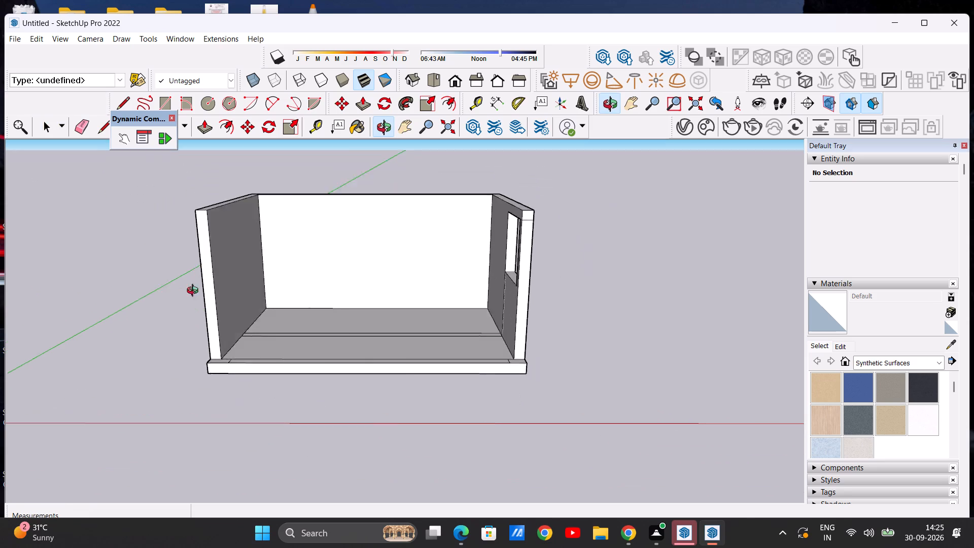
pyautogui.moveTo(195, 292); pyautogui.dragTo(237, 318, button='middle')
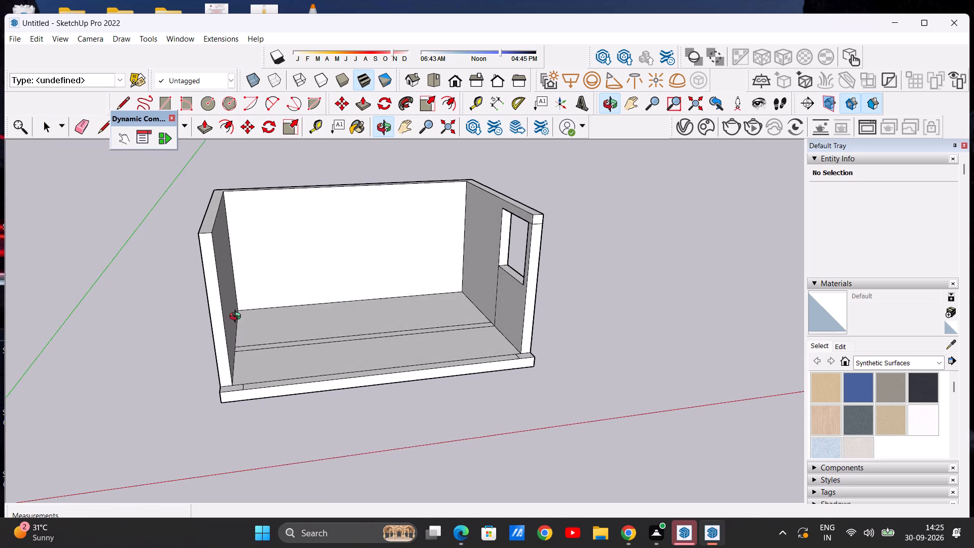
pyautogui.moveTo(237, 318); pyautogui.dragTo(191, 362, button='middle')
pyautogui.scroll(2, 236, 376)
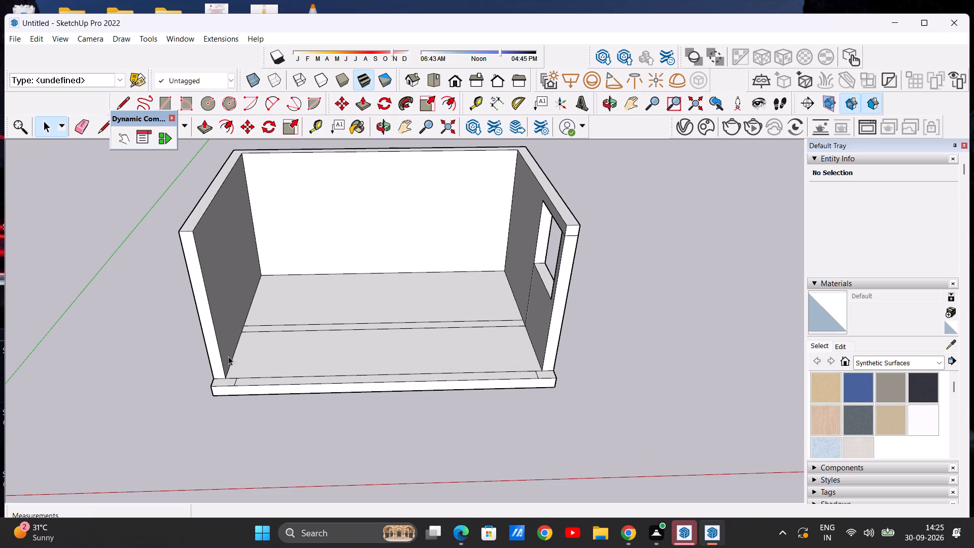
pyautogui.click(202, 125)
pyautogui.scroll(3, 226, 379)
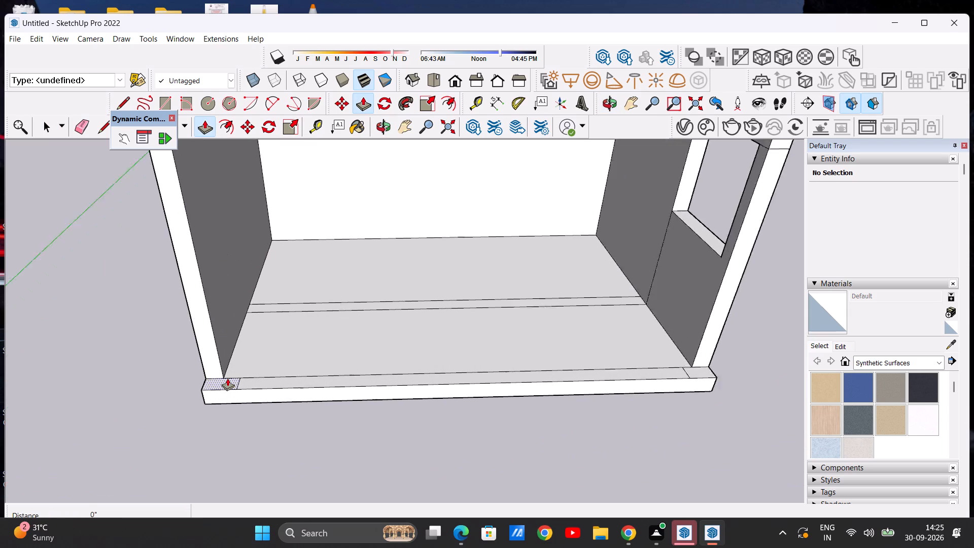
pyautogui.scroll(4, 227, 378)
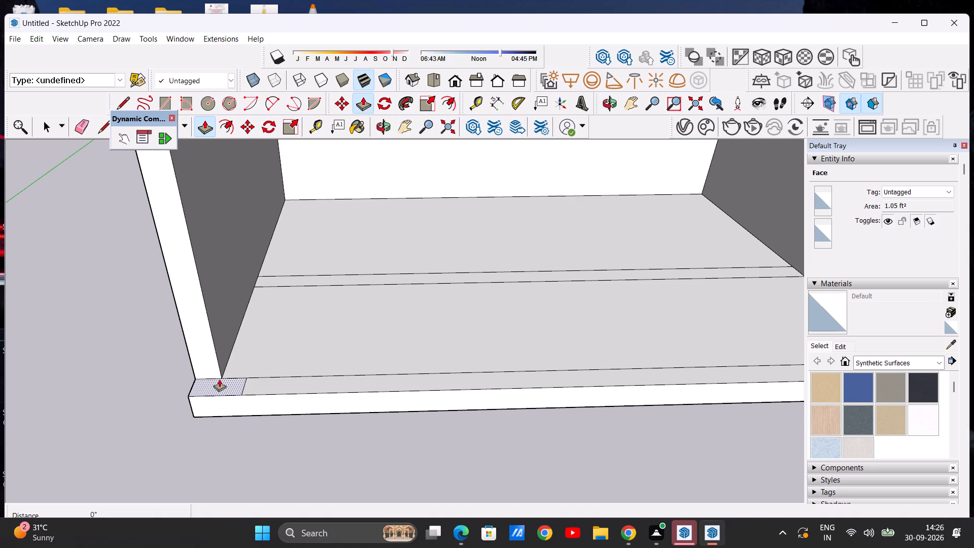
pyautogui.click(219, 379)
pyautogui.scroll(-6, 223, 267)
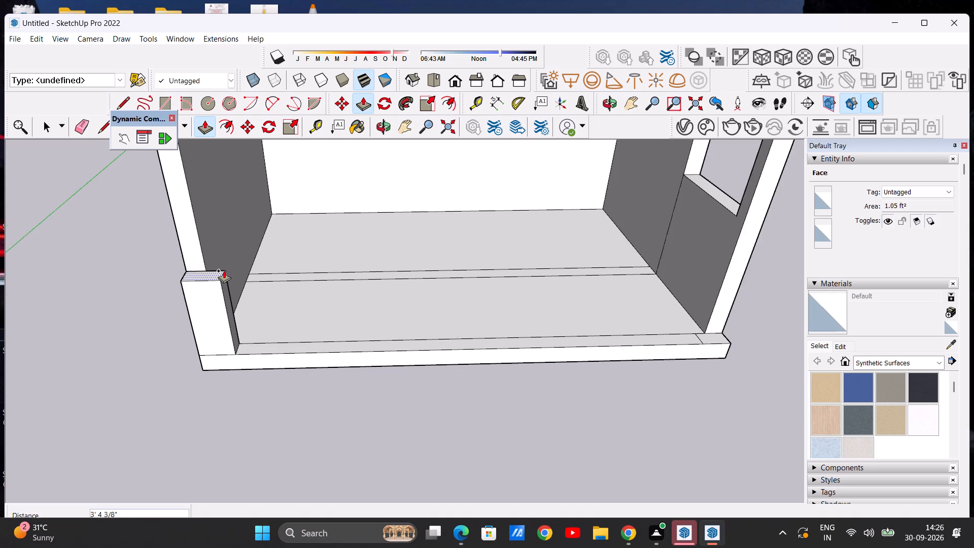
pyautogui.scroll(-4, 224, 270)
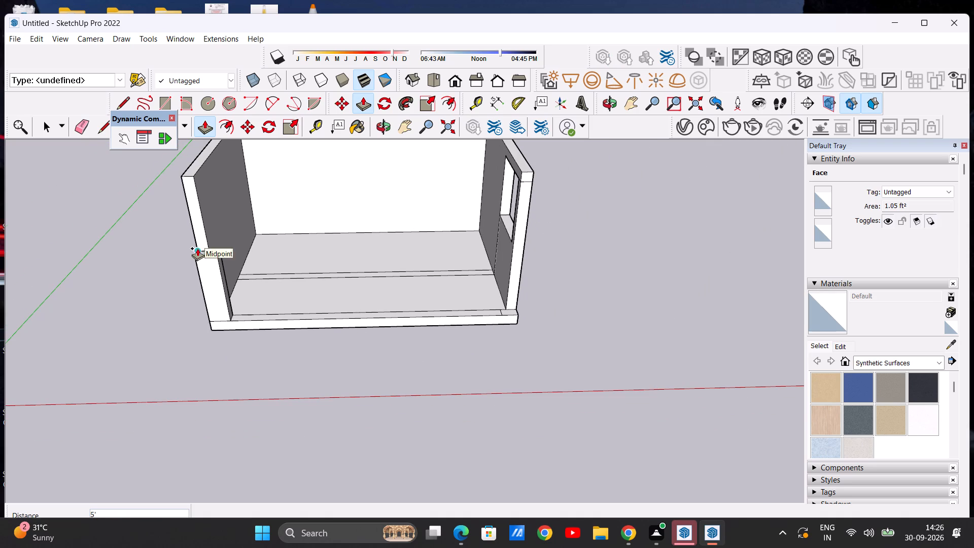
pyautogui.click(193, 248)
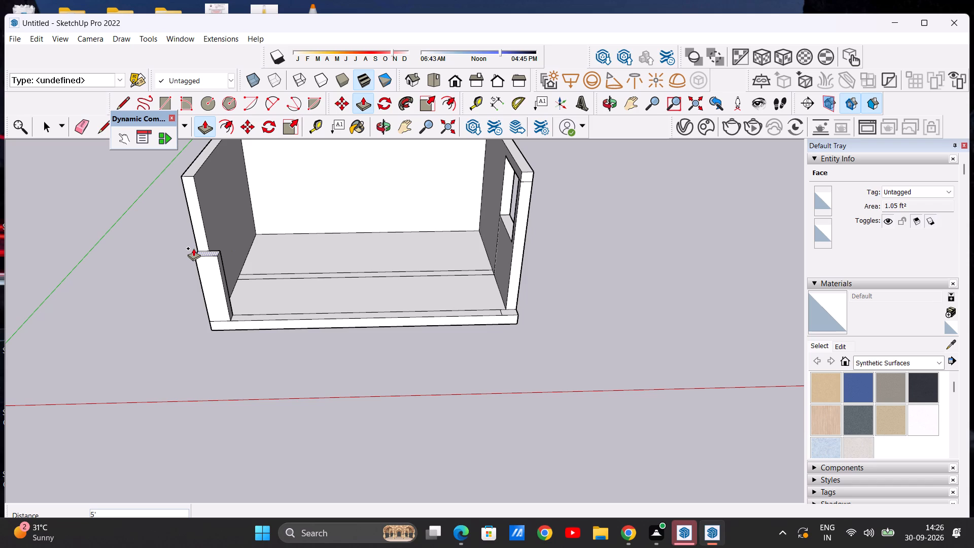
pyautogui.press('space')
# Push/Pull the matching corner face of the front border strip, before the right wall, upward by 5' to the left pier's height.
pyautogui.moveTo(564, 346); pyautogui.dragTo(549, 416, button='middle')
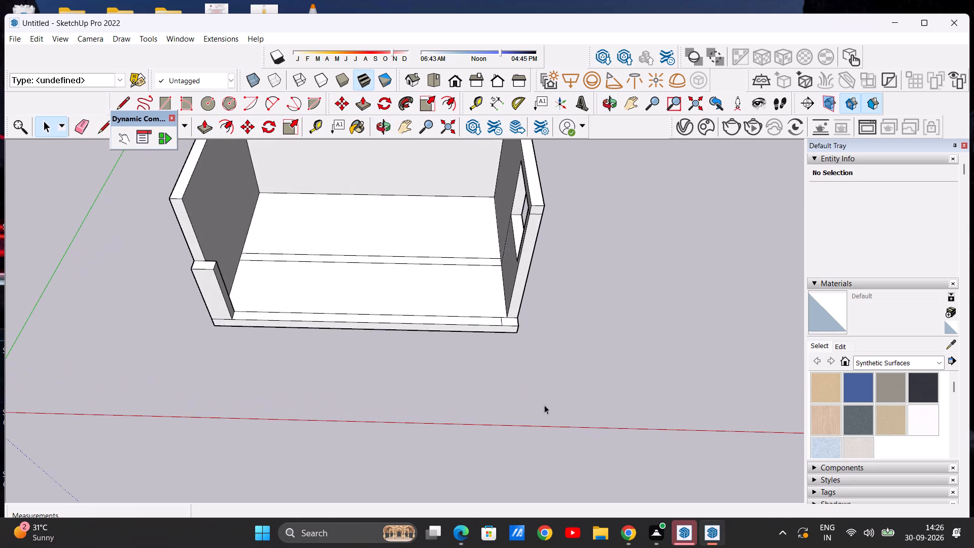
pyautogui.scroll(5, 543, 309)
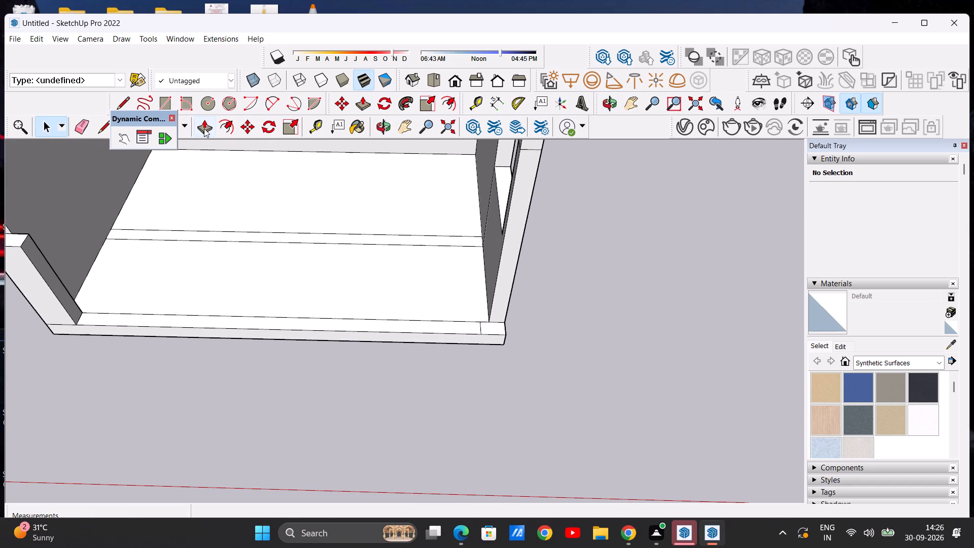
pyautogui.click(204, 128)
pyautogui.scroll(7, 507, 318)
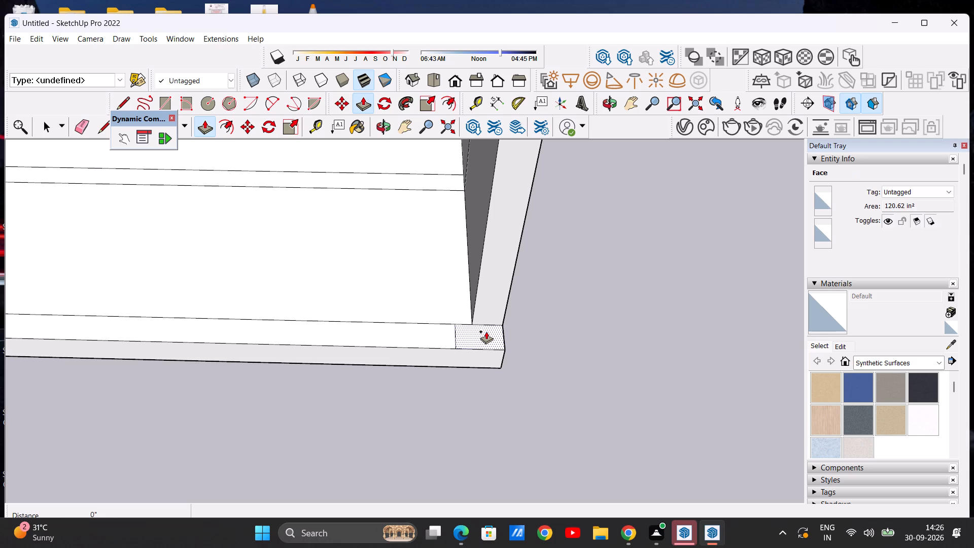
pyautogui.click(486, 331)
pyautogui.scroll(-15, 500, 215)
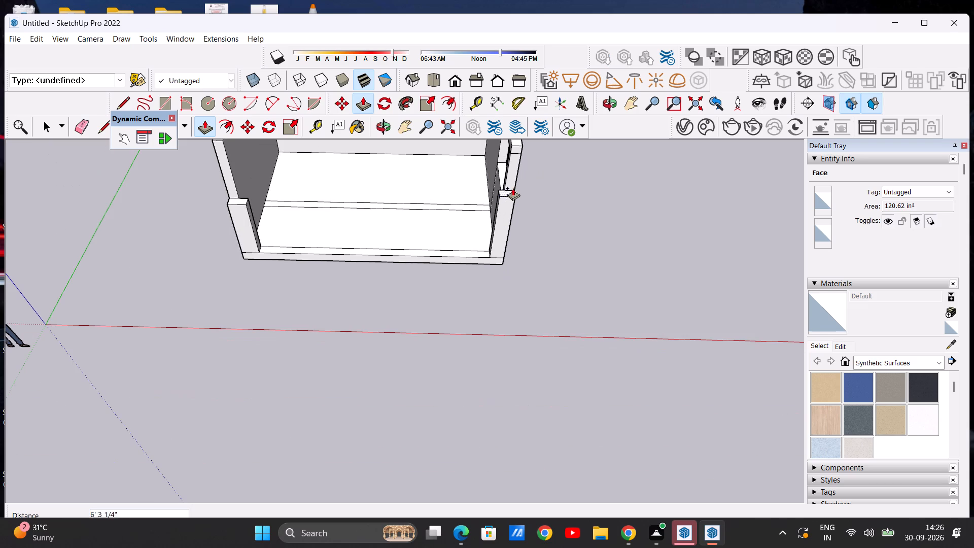
pyautogui.moveTo(498, 204); pyautogui.dragTo(499, 205, button='middle')
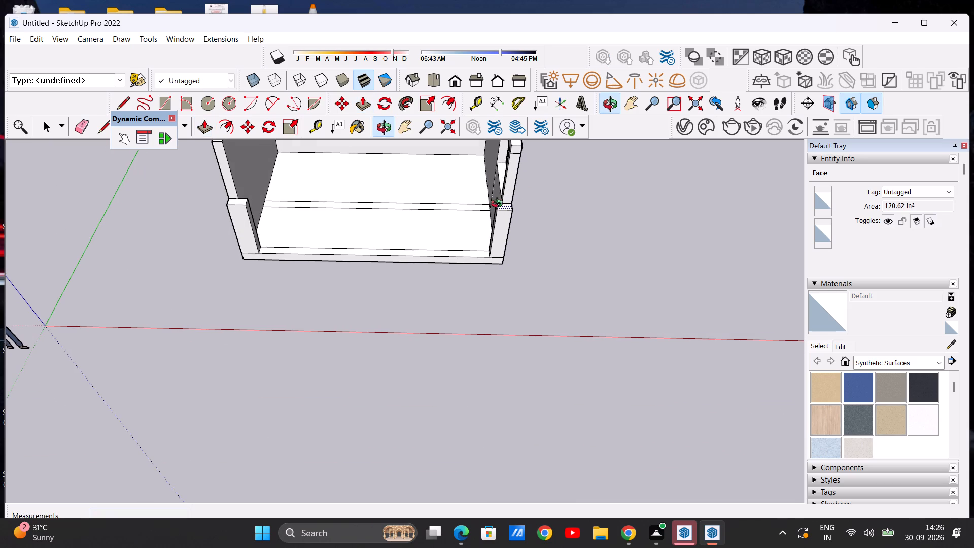
pyautogui.moveTo(499, 205); pyautogui.dragTo(500, 142, button='middle')
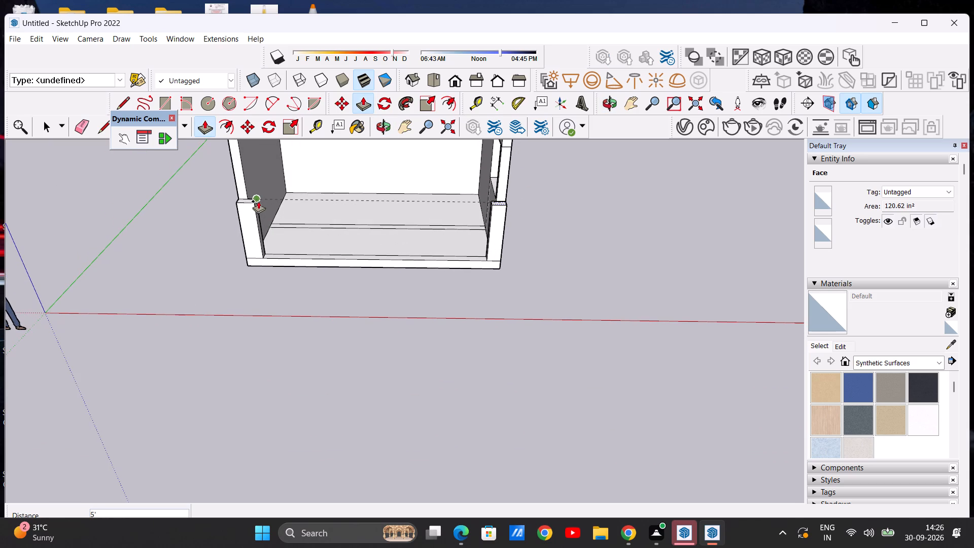
pyautogui.click(256, 207)
pyautogui.press('space')
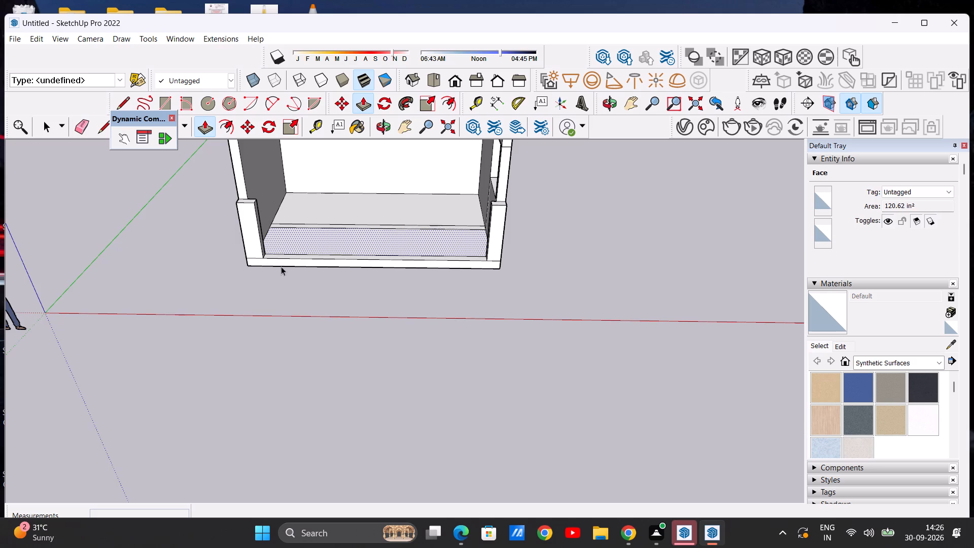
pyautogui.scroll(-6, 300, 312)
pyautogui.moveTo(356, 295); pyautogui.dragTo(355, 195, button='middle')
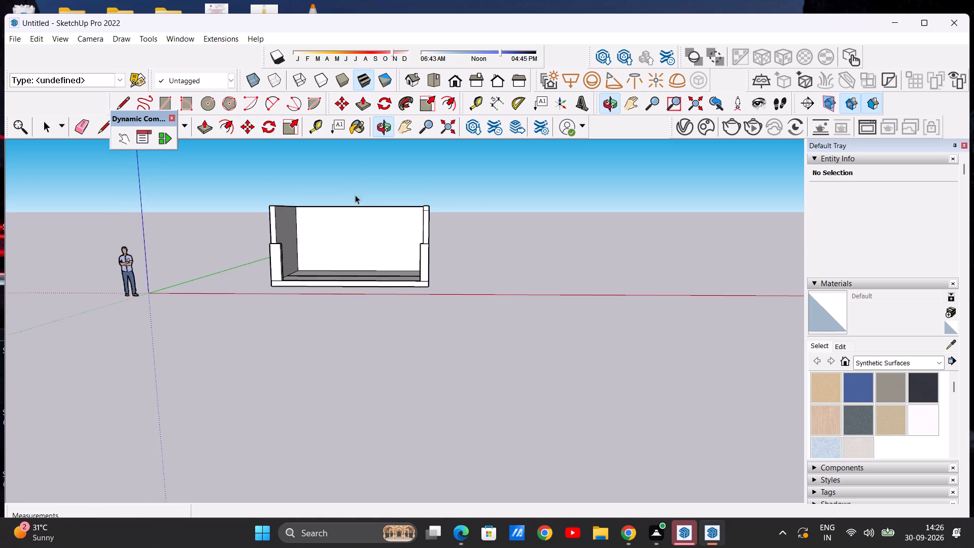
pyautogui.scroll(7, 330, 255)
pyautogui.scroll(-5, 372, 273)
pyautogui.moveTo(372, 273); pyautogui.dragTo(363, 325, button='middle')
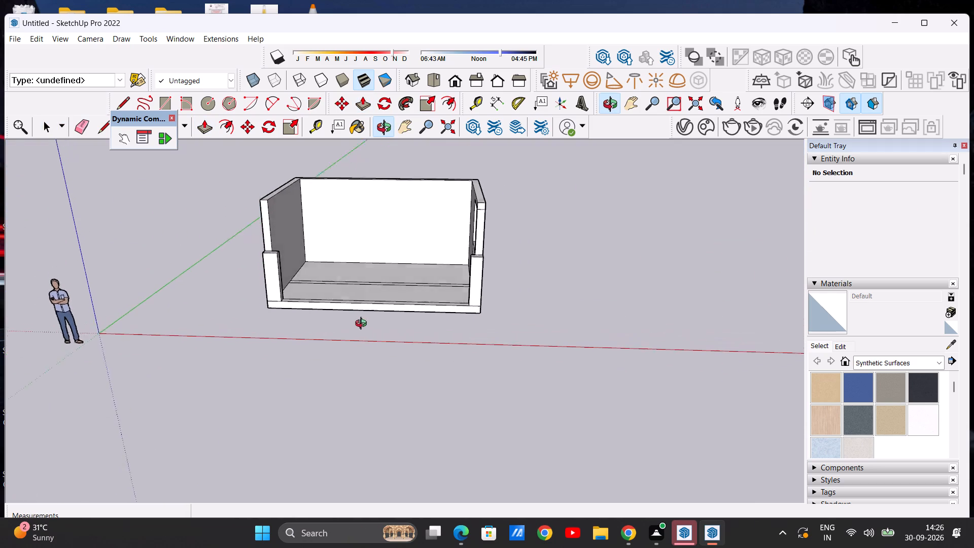
# Push/Pull the narrow strip across the middle of the floor upward by 10' to the side walls' top, forming a partition wall.
pyautogui.moveTo(363, 325); pyautogui.dragTo(367, 329, button='middle')
pyautogui.scroll(7, 409, 272)
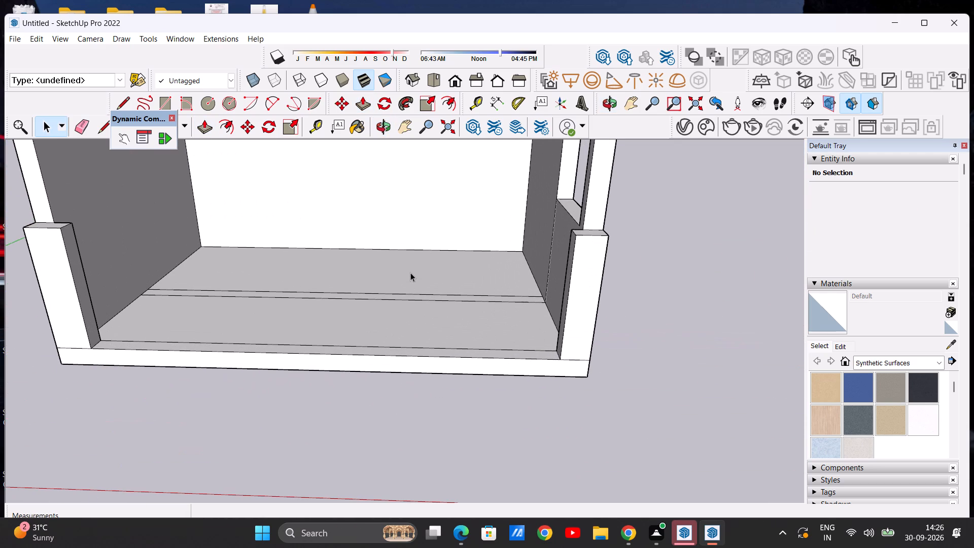
pyautogui.scroll(-4, 410, 272)
pyautogui.moveTo(406, 333); pyautogui.dragTo(420, 388, button='middle')
pyautogui.moveTo(403, 316); pyautogui.dragTo(429, 299, button='middle')
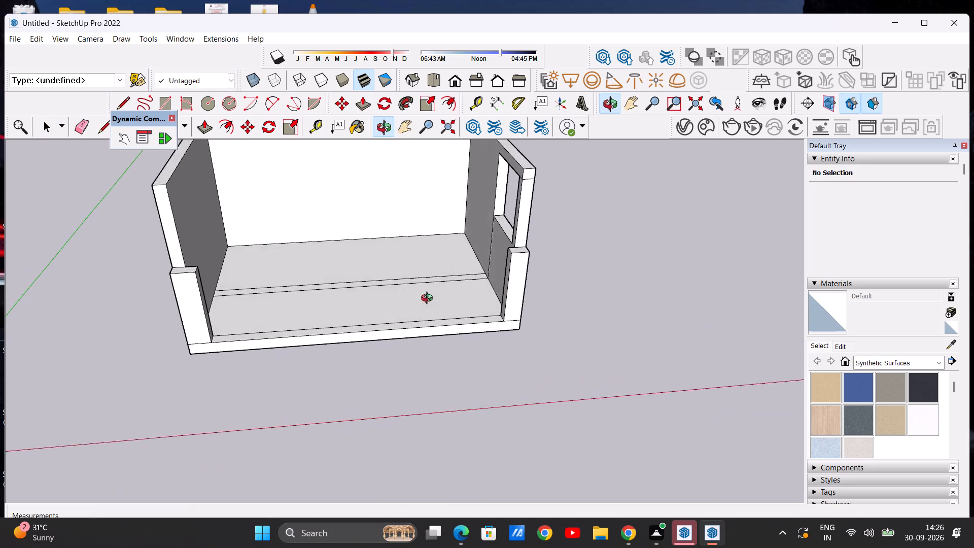
pyautogui.moveTo(429, 299); pyautogui.dragTo(424, 318, button='middle')
pyautogui.scroll(7, 476, 265)
pyautogui.click(204, 123)
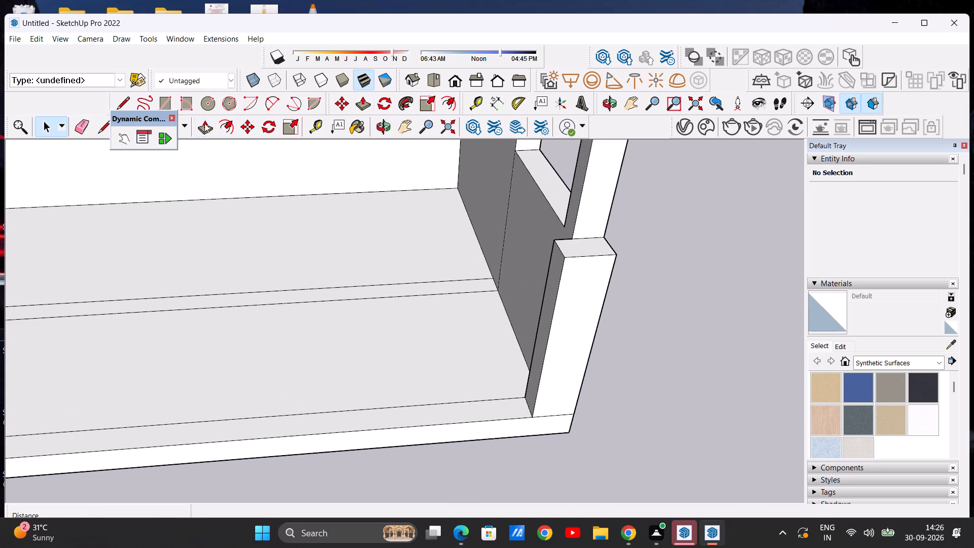
pyautogui.scroll(6, 468, 280)
pyautogui.click(500, 283)
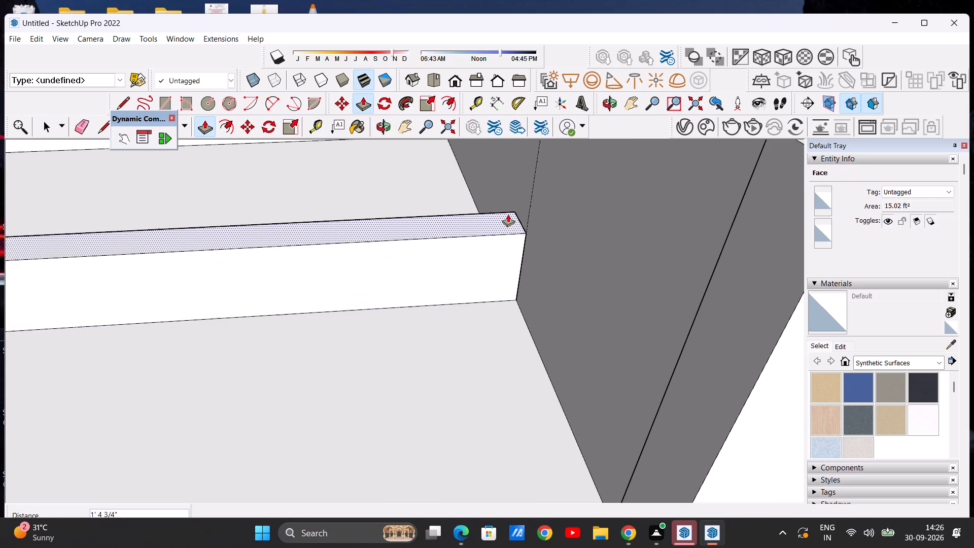
pyautogui.scroll(-13, 498, 212)
pyautogui.scroll(-9, 509, 204)
pyautogui.scroll(12, 514, 149)
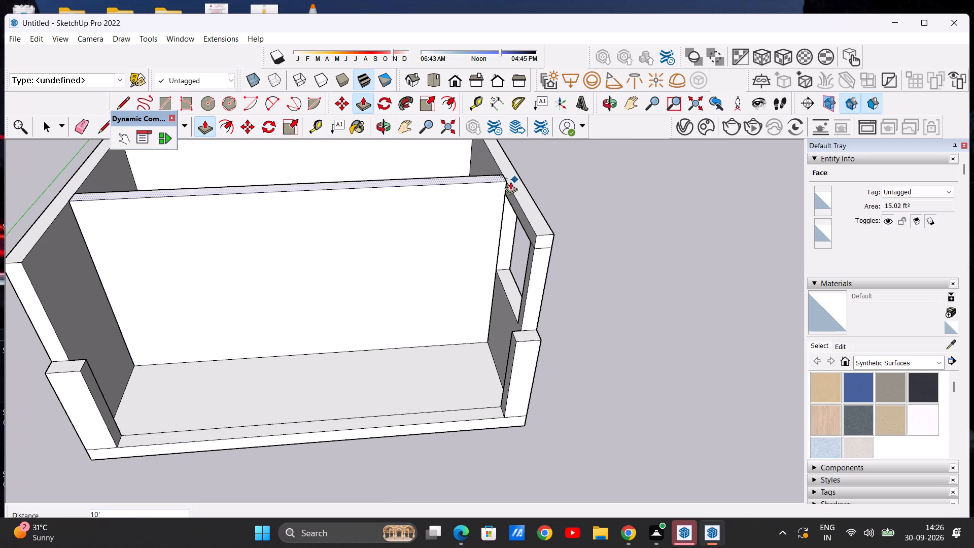
pyautogui.click(506, 181)
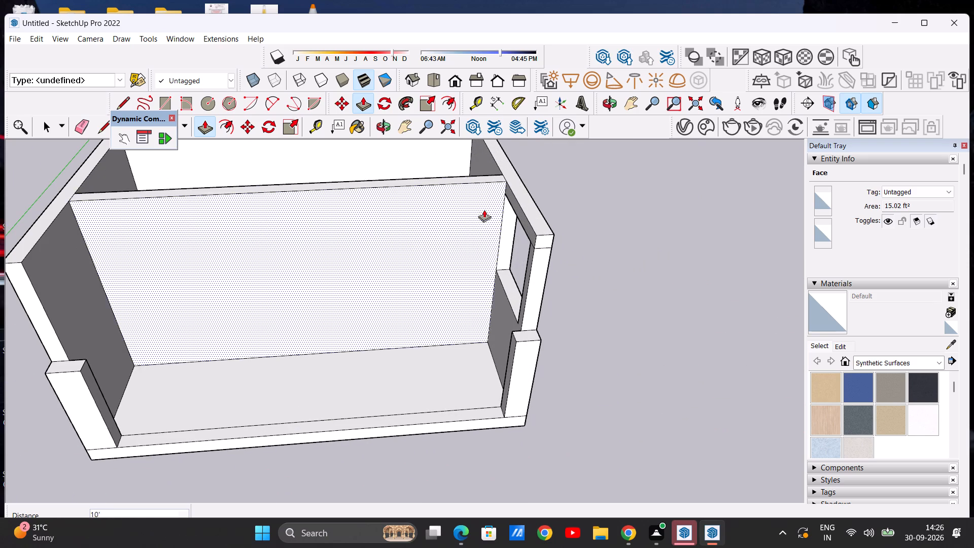
pyautogui.press('space')
# Examine the partition wall, side walls and front piers from several angles, including the standard front and top views.
pyautogui.scroll(-12, 384, 248)
pyautogui.moveTo(399, 292); pyautogui.dragTo(366, 96, button='middle')
pyautogui.moveTo(274, 547); pyautogui.dragTo(273, 541, button='middle')
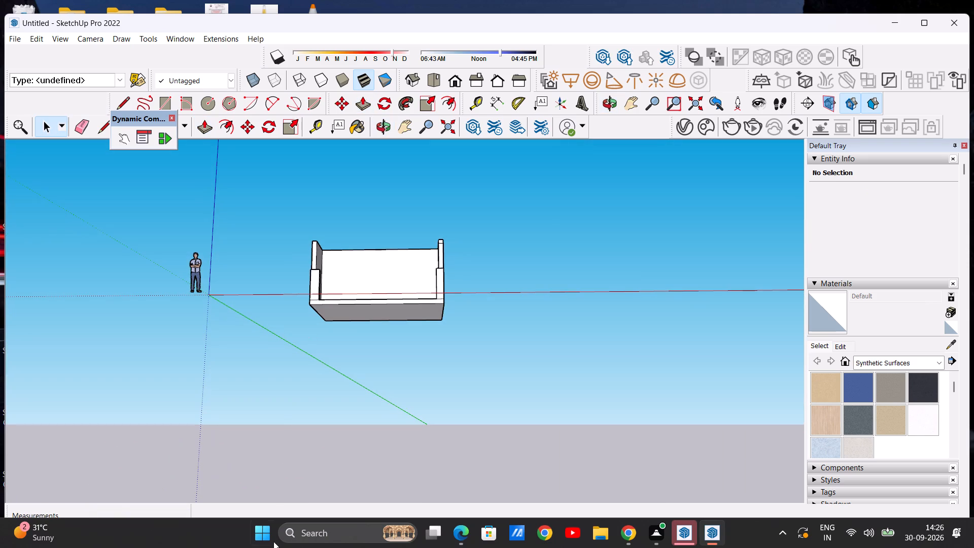
pyautogui.moveTo(273, 541); pyautogui.dragTo(298, 281, button='middle')
pyautogui.moveTo(346, 320); pyautogui.dragTo(375, 547, button='middle')
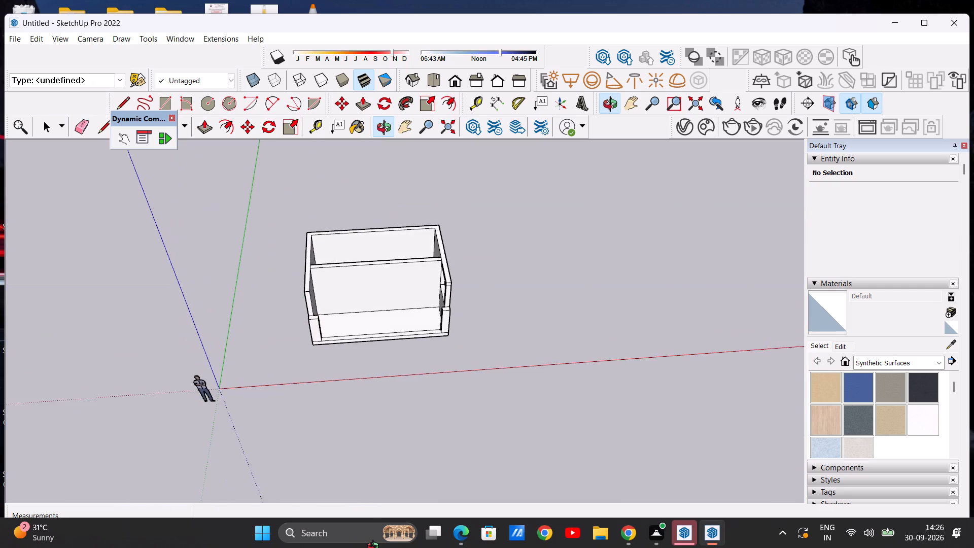
pyautogui.moveTo(375, 547); pyautogui.dragTo(333, 530, button='middle')
pyautogui.scroll(8, 302, 211)
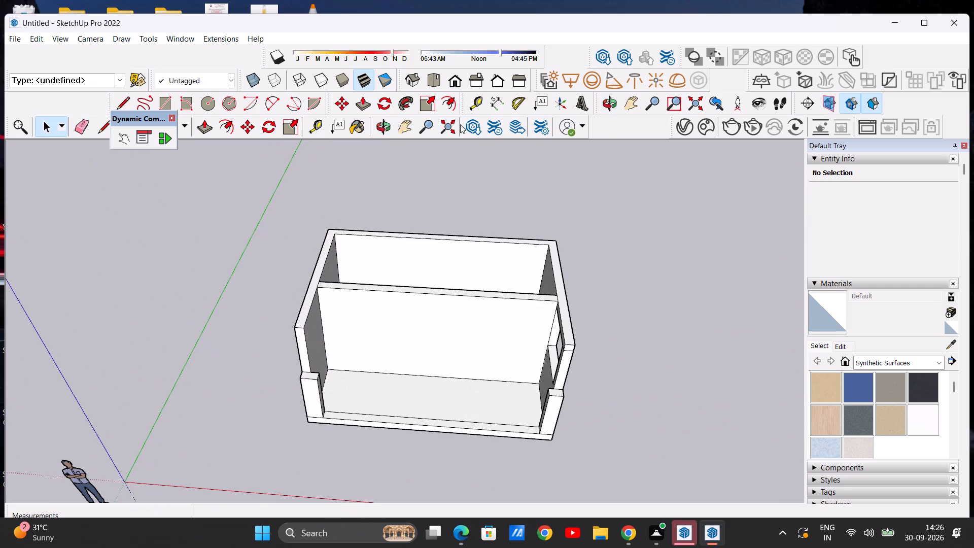
pyautogui.click(453, 79)
pyautogui.click(434, 78)
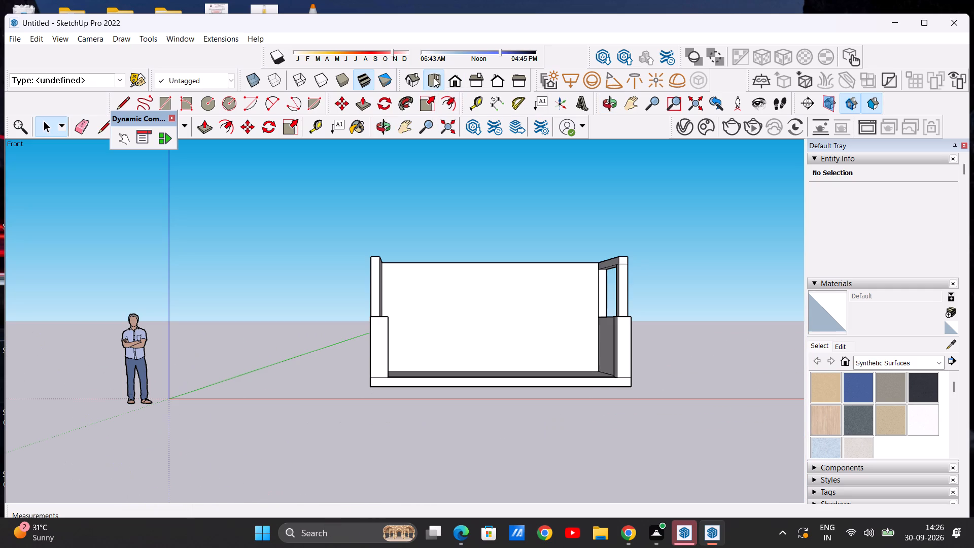
pyautogui.click(453, 82)
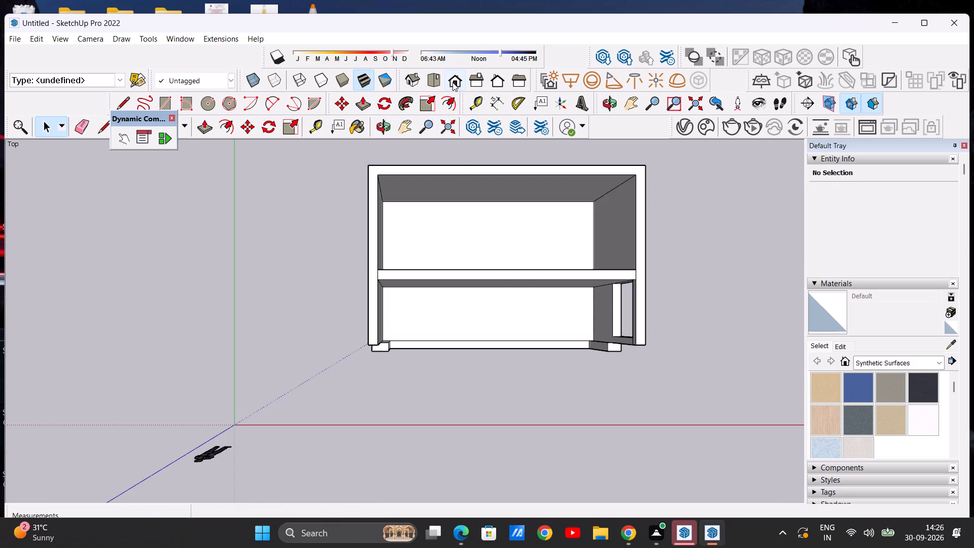
pyautogui.scroll(-11, 282, 226)
pyautogui.scroll(6, 380, 246)
pyautogui.moveTo(342, 279); pyautogui.dragTo(340, 377, button='middle')
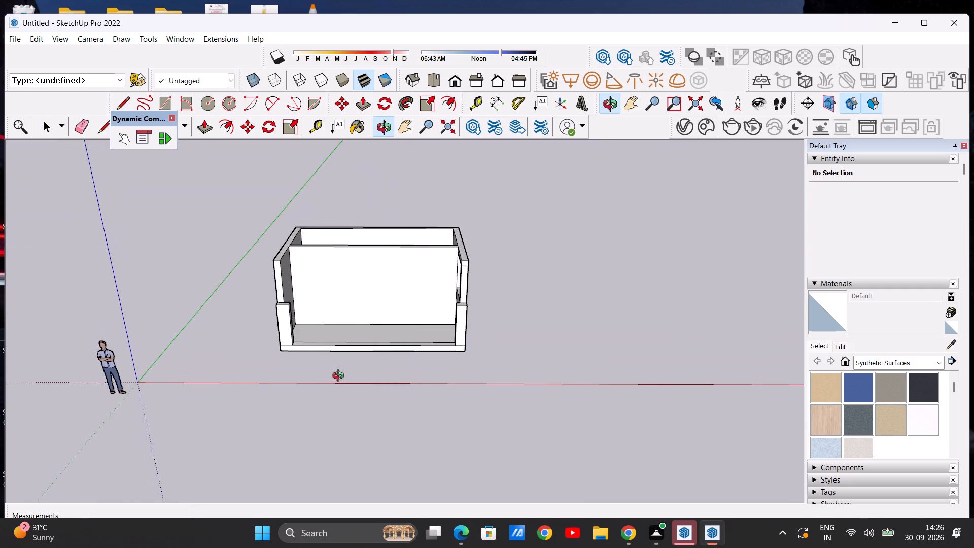
pyautogui.moveTo(340, 377); pyautogui.dragTo(332, 379, button='middle')
pyautogui.scroll(8, 333, 286)
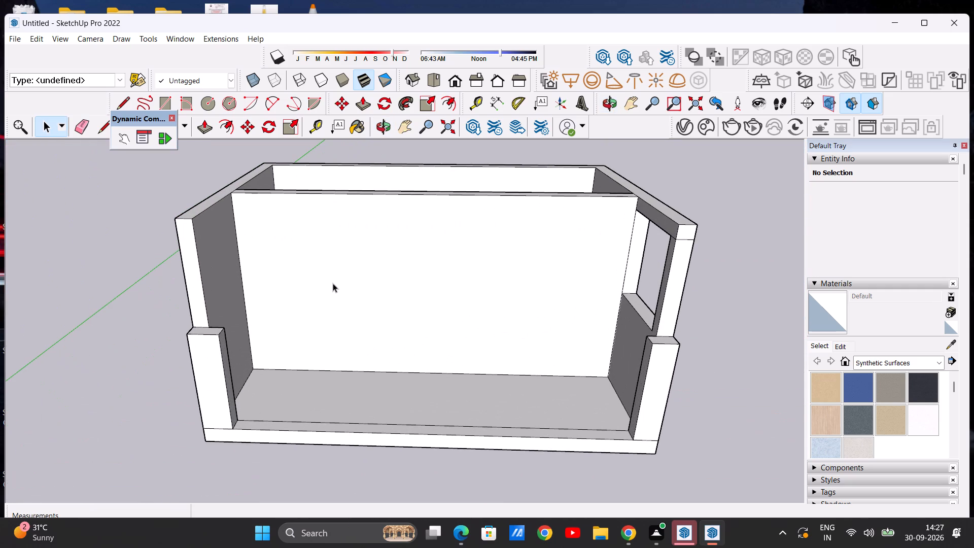
pyautogui.scroll(-5, 333, 283)
pyautogui.moveTo(377, 340); pyautogui.dragTo(366, 287, button='middle')
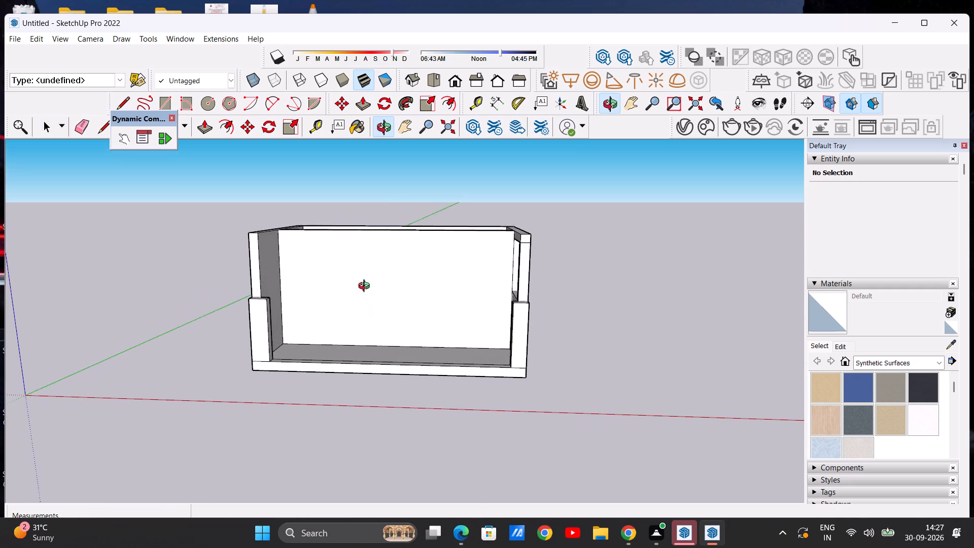
pyautogui.moveTo(366, 287); pyautogui.dragTo(366, 287, button='middle')
pyautogui.middleClick(367, 288)
pyautogui.middleClick(369, 295)
pyautogui.middleClick(369, 296)
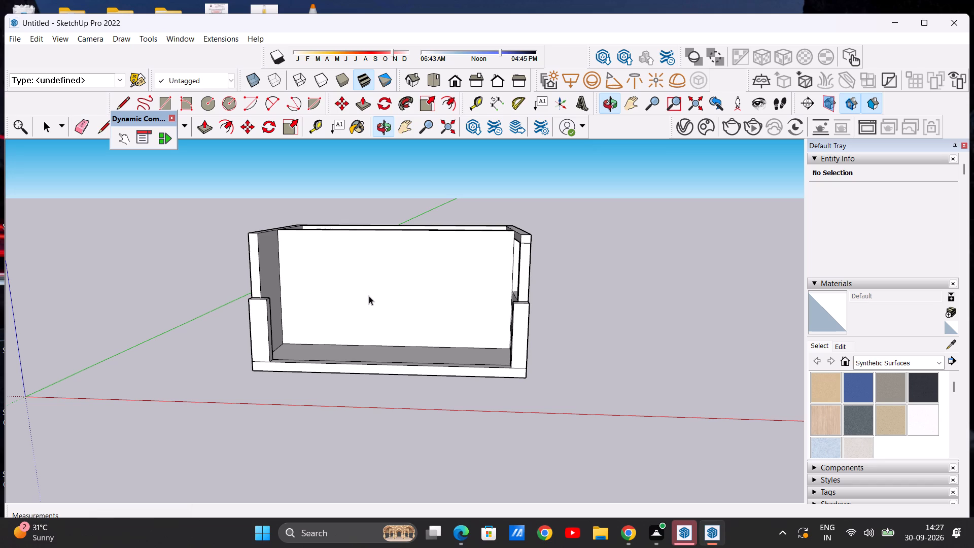
pyautogui.scroll(-3, 375, 312)
pyautogui.moveTo(351, 330); pyautogui.dragTo(344, 459, button='middle')
pyautogui.scroll(3, 349, 341)
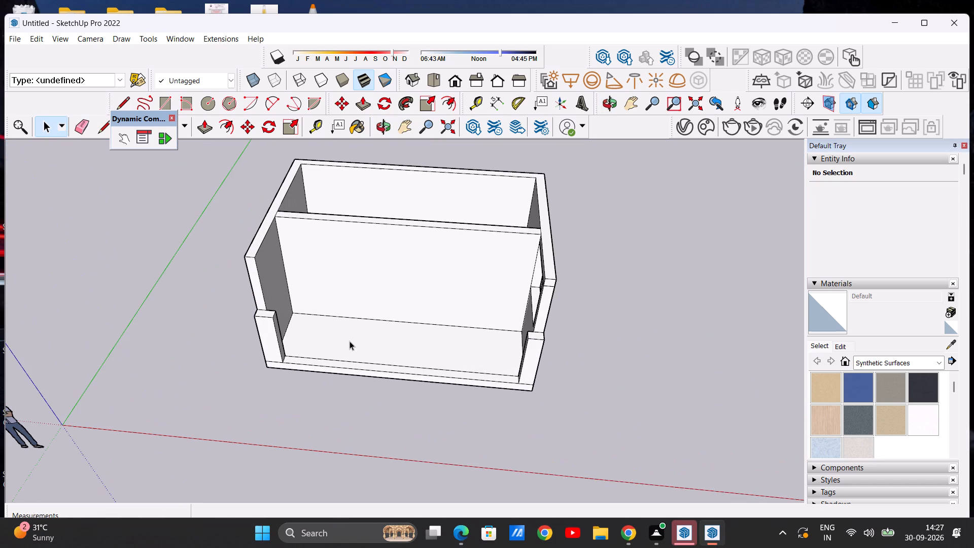
pyautogui.scroll(-1, 344, 354)
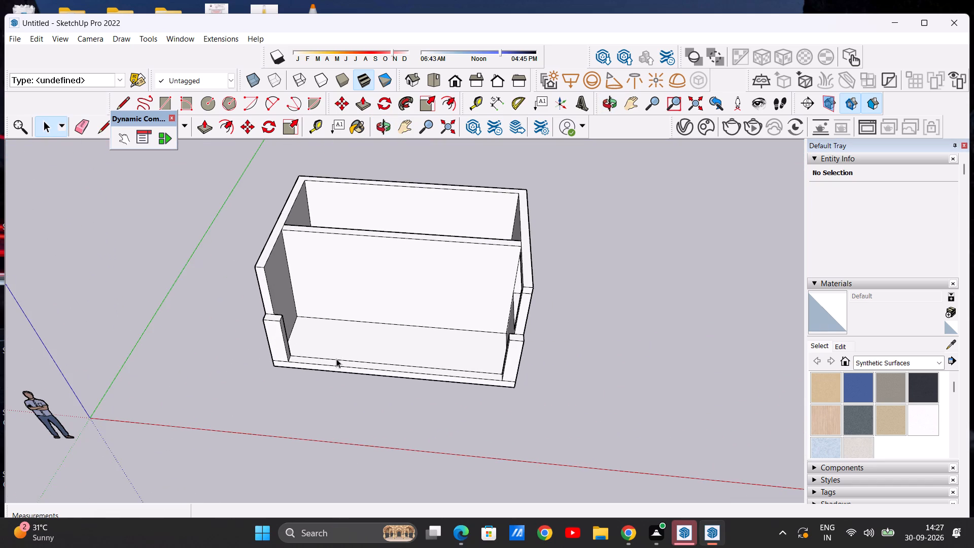
# Draw a strip outline on the front floor against the border line, about 1' 1" deep and 8' 9 3/8" long, ending at the left wall.
pyautogui.moveTo(339, 364); pyautogui.dragTo(355, 457, button='middle')
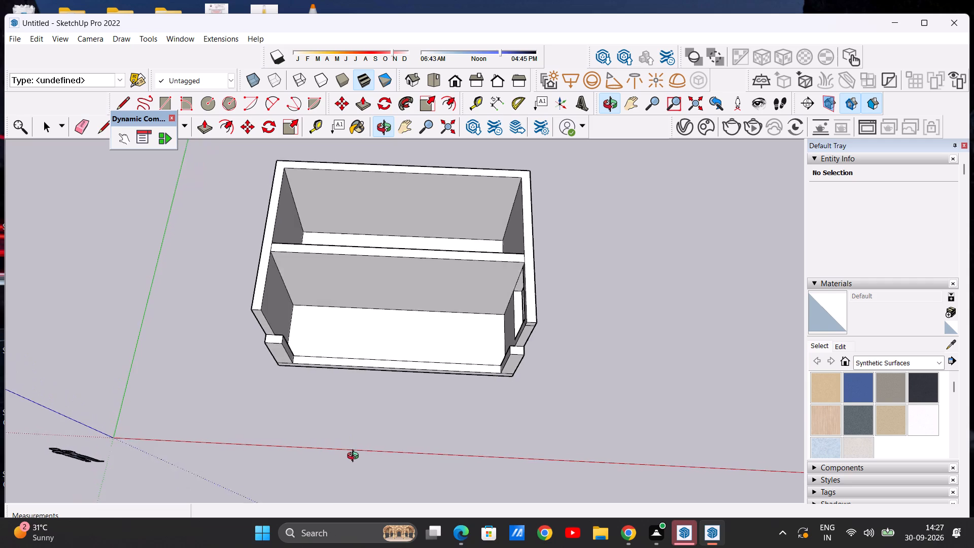
pyautogui.moveTo(355, 457); pyautogui.dragTo(361, 470, button='middle')
pyautogui.scroll(3, 314, 342)
pyautogui.moveTo(381, 348); pyautogui.dragTo(146, 346, button='middle')
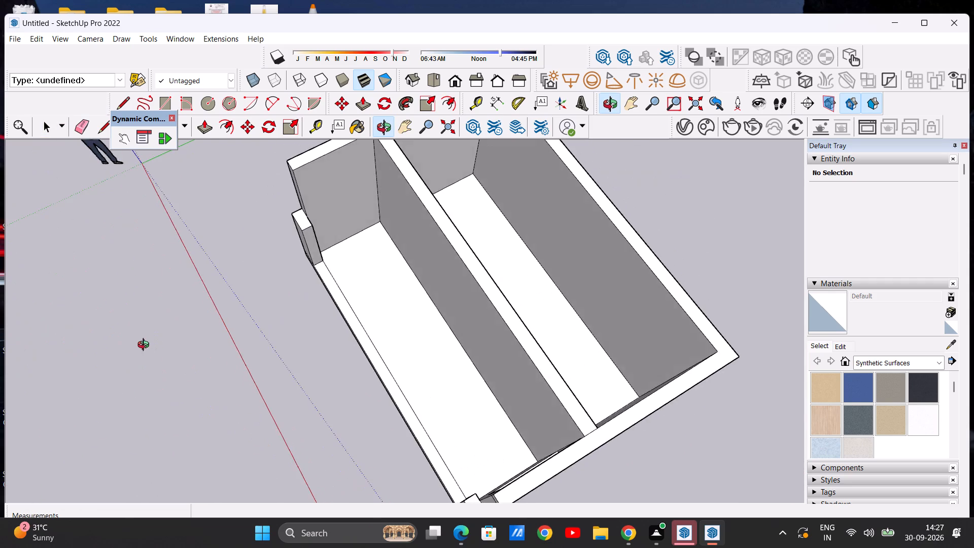
pyautogui.moveTo(146, 346); pyautogui.dragTo(117, 348, button='middle')
pyautogui.moveTo(410, 252); pyautogui.dragTo(311, 252, button='middle')
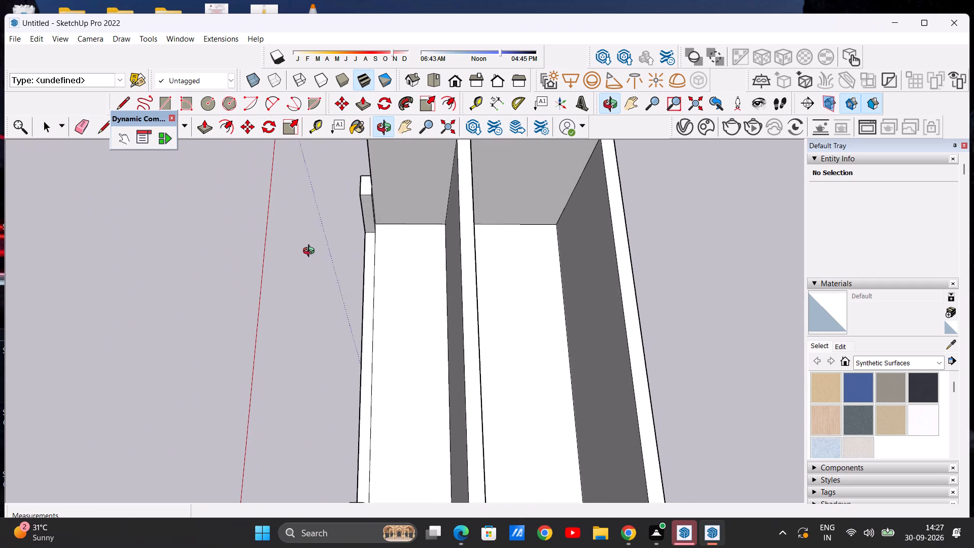
pyautogui.moveTo(311, 252); pyautogui.dragTo(308, 252, button='middle')
pyautogui.scroll(2, 366, 238)
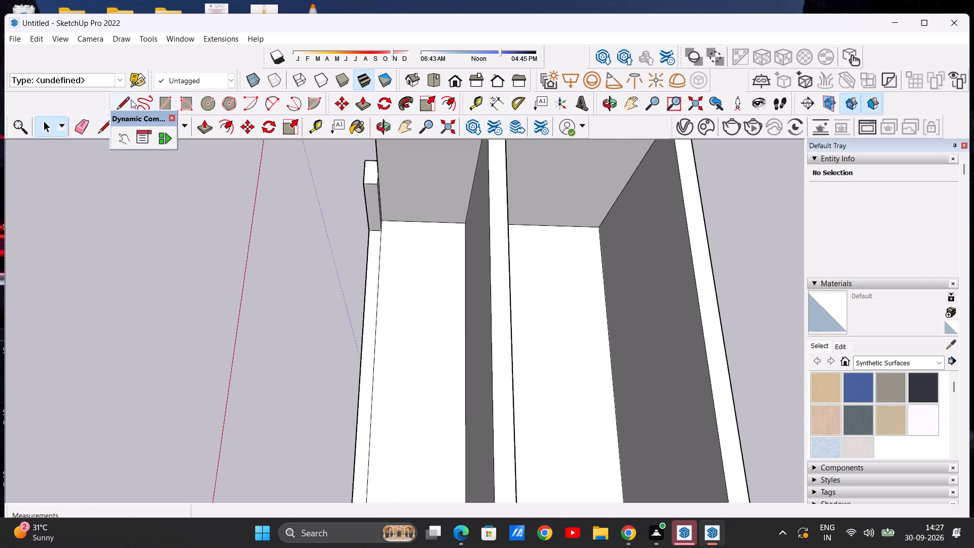
pyautogui.click(122, 101)
pyautogui.scroll(2, 400, 246)
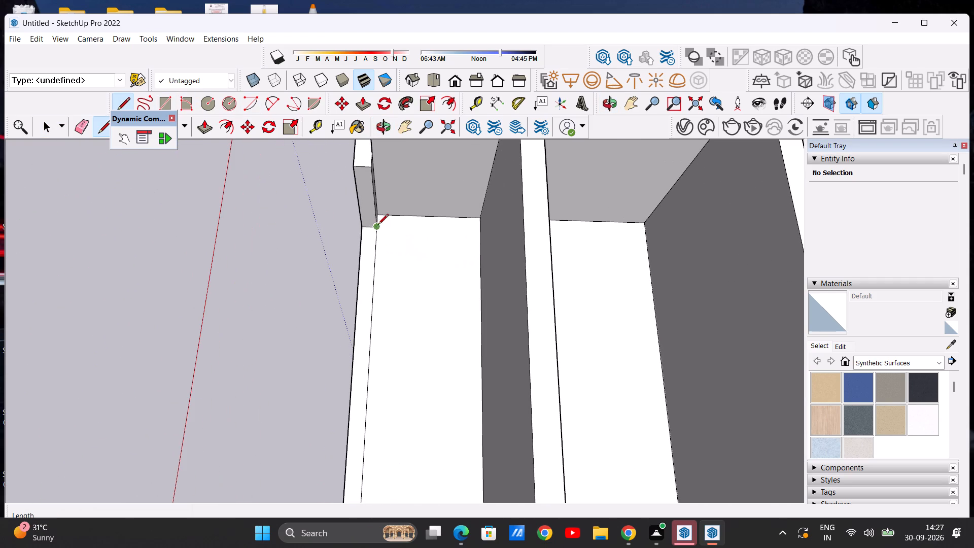
pyautogui.scroll(-6, 442, 287)
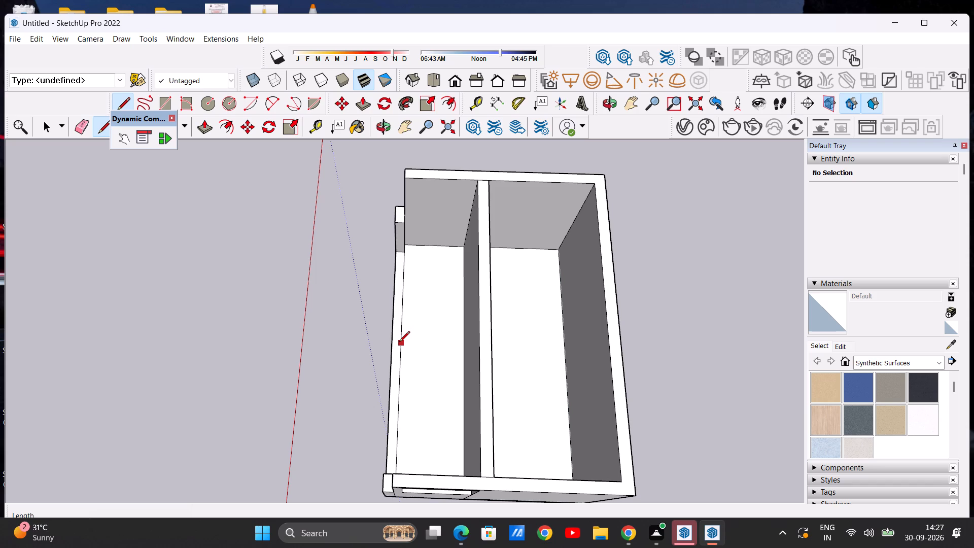
pyautogui.click(399, 342)
pyautogui.click(414, 342)
pyautogui.click(420, 246)
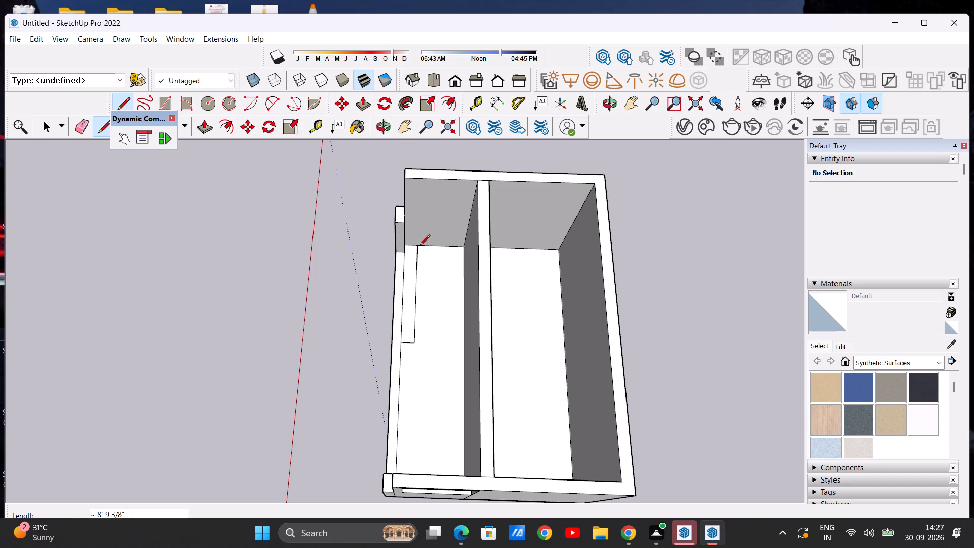
pyautogui.press('space')
# Examine the new strip outline on the front floor against the partition wall and piers from the front.
pyautogui.scroll(-7, 368, 333)
pyautogui.moveTo(368, 321); pyautogui.dragTo(530, 261, button='middle')
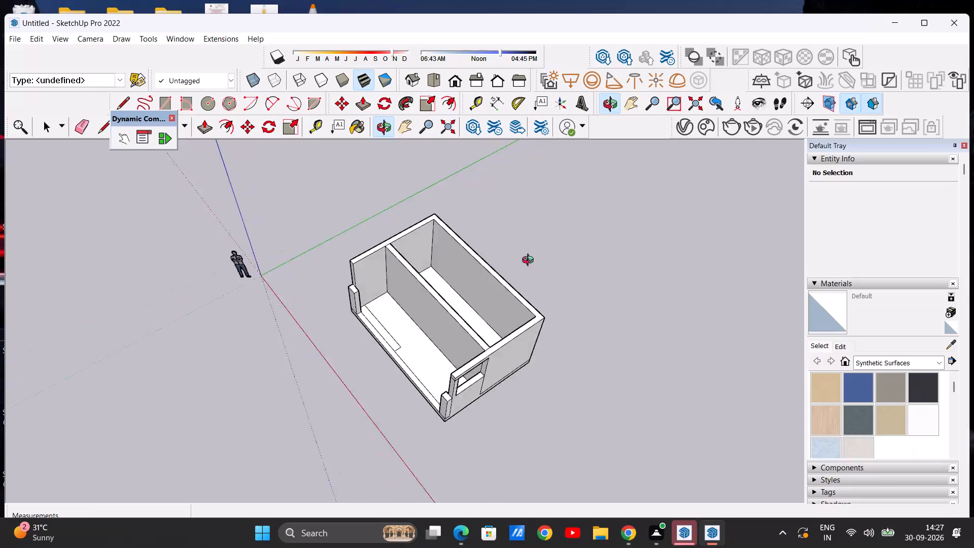
pyautogui.moveTo(530, 261); pyautogui.dragTo(607, 226, button='middle')
pyautogui.moveTo(414, 363); pyautogui.dragTo(513, 286, button='middle')
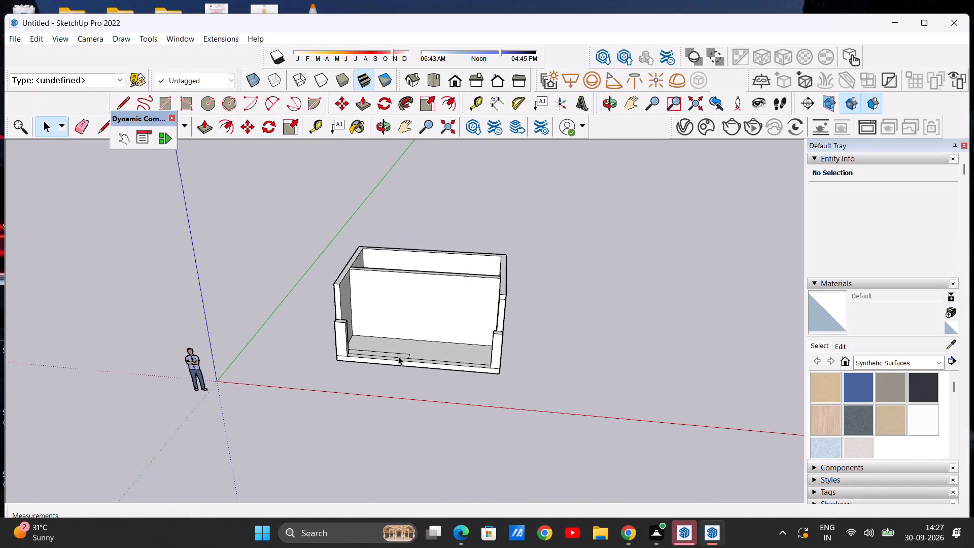
pyautogui.moveTo(389, 366); pyautogui.dragTo(387, 337, button='middle')
pyautogui.scroll(1, 396, 348)
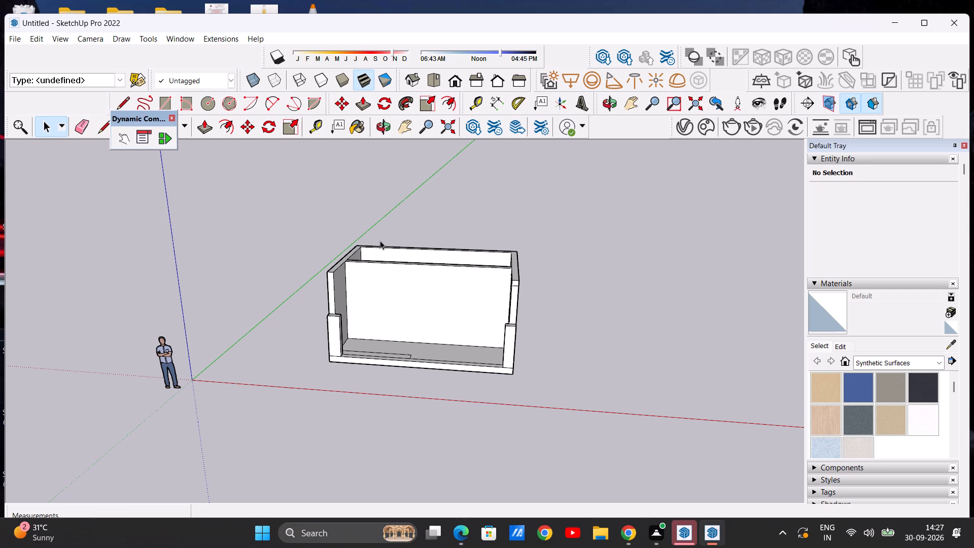
pyautogui.moveTo(414, 407); pyautogui.dragTo(423, 392, button='middle')
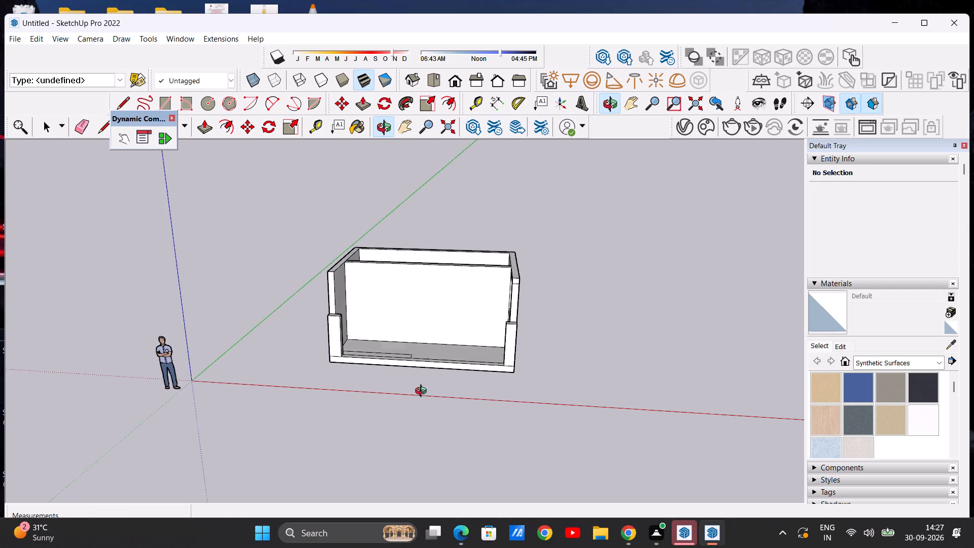
pyautogui.moveTo(423, 392); pyautogui.dragTo(415, 382, button='middle')
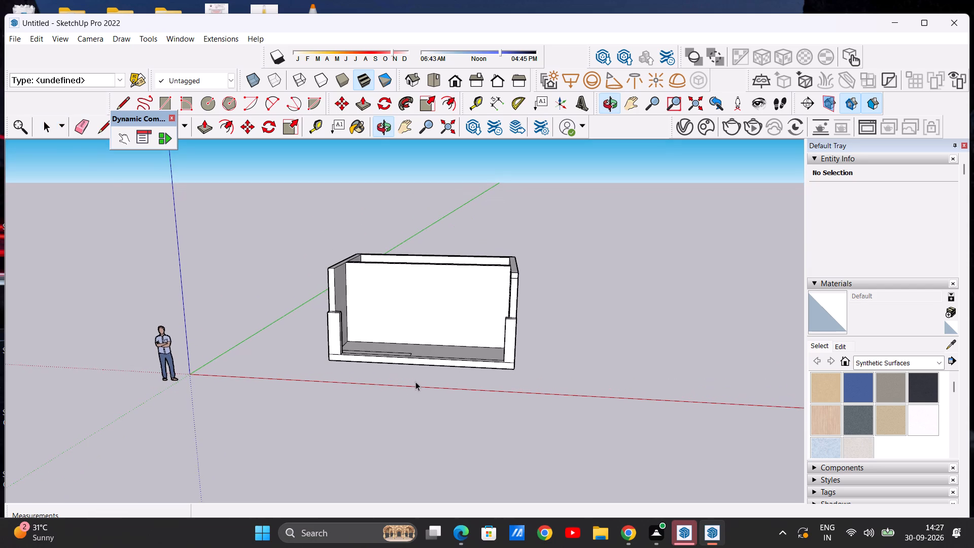
pyautogui.scroll(3, 409, 358)
pyautogui.scroll(-4, 433, 361)
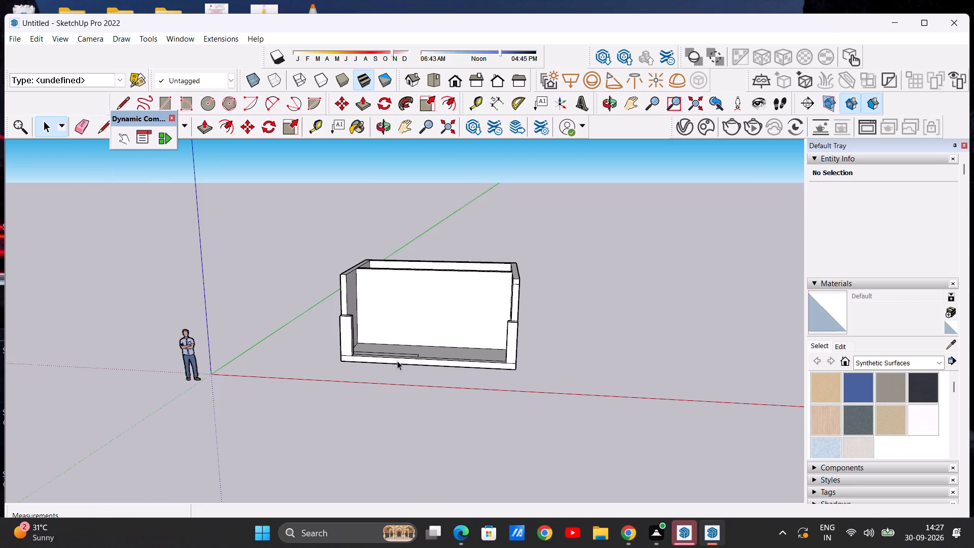
# Push/Pull the strip on the front floor beside the left pier upward by about 19' 11 11/16" into a tall front wall.
pyautogui.moveTo(397, 361); pyautogui.dragTo(503, 448, button='middle')
pyautogui.scroll(5, 324, 315)
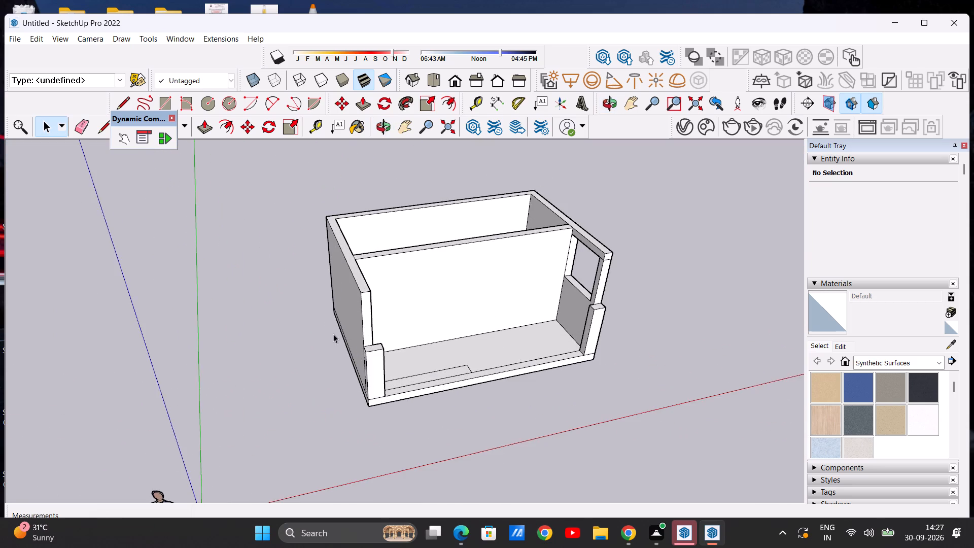
pyautogui.moveTo(340, 354); pyautogui.dragTo(356, 400, button='middle')
pyautogui.click(208, 126)
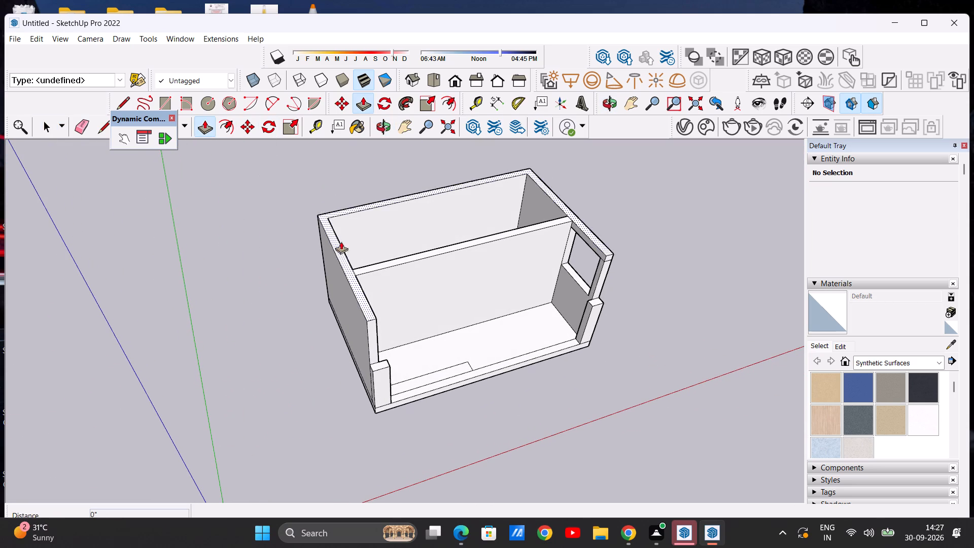
pyautogui.scroll(5, 477, 353)
pyautogui.click(451, 374)
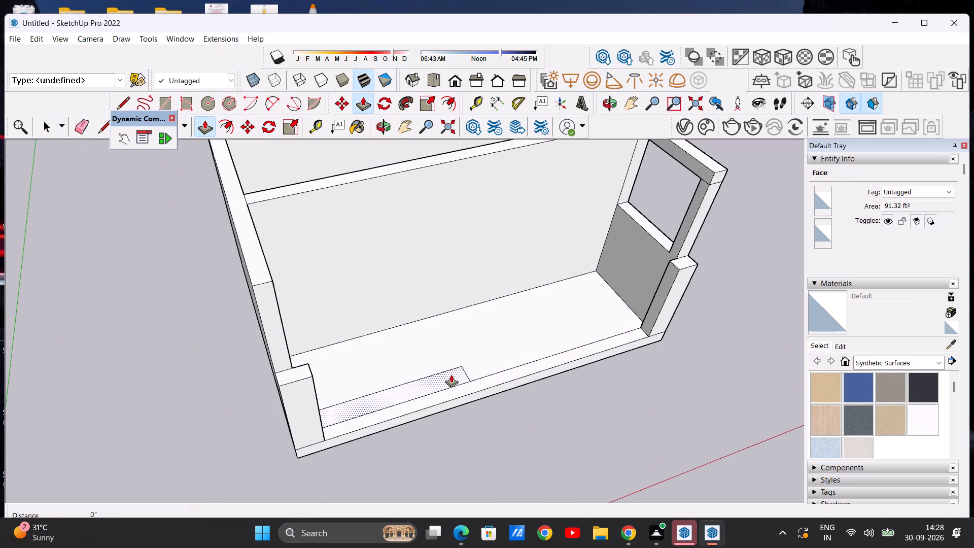
pyautogui.scroll(-15, 467, 244)
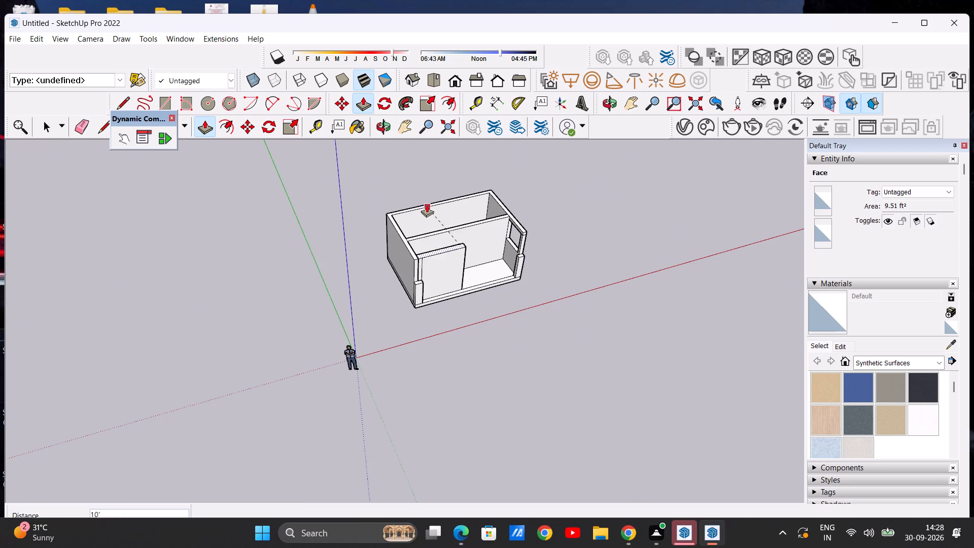
pyautogui.click(425, 195)
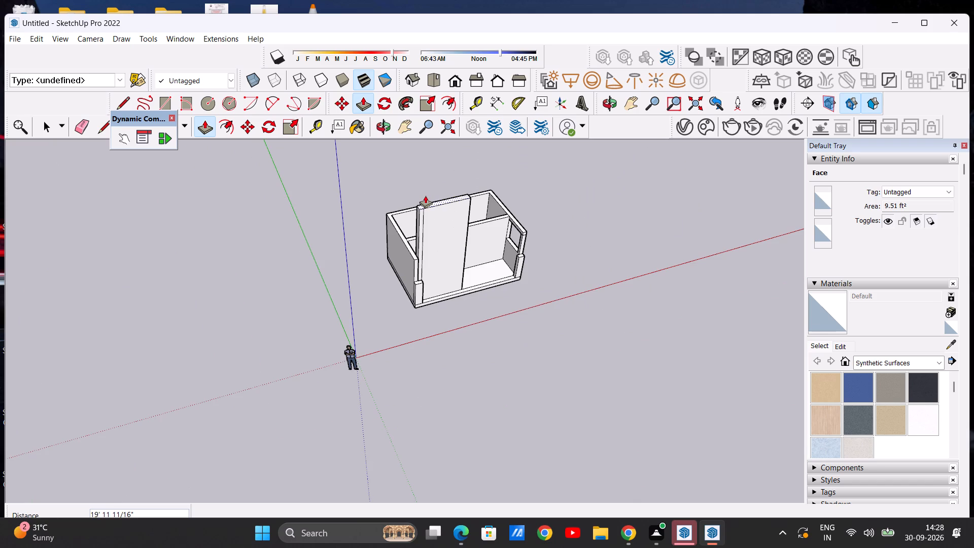
pyautogui.press('space')
# Erase the vertical line running along the left side of the tall front wall's front face.
pyautogui.moveTo(457, 280); pyautogui.dragTo(309, 182, button='middle')
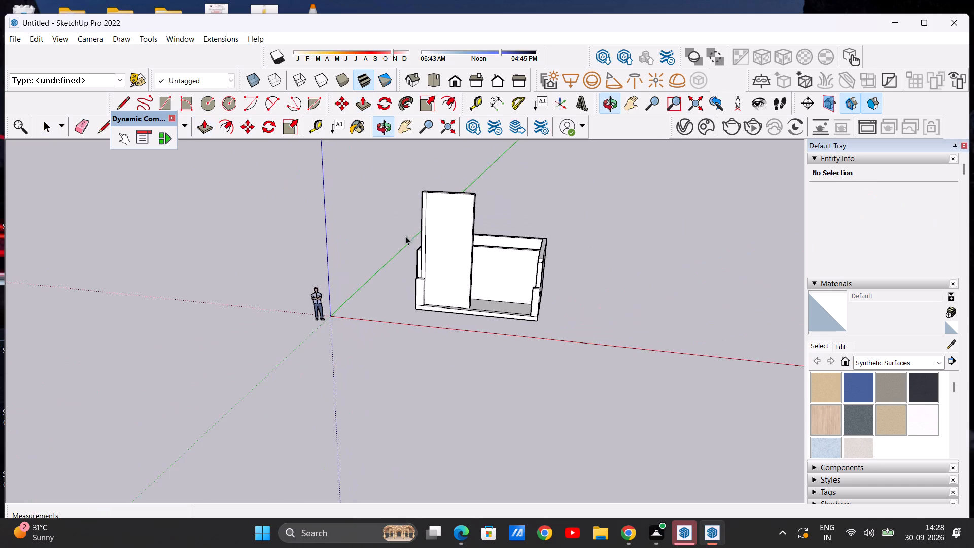
pyautogui.moveTo(469, 254); pyautogui.dragTo(451, 202, button='middle')
pyautogui.scroll(8, 420, 293)
pyautogui.scroll(-8, 422, 305)
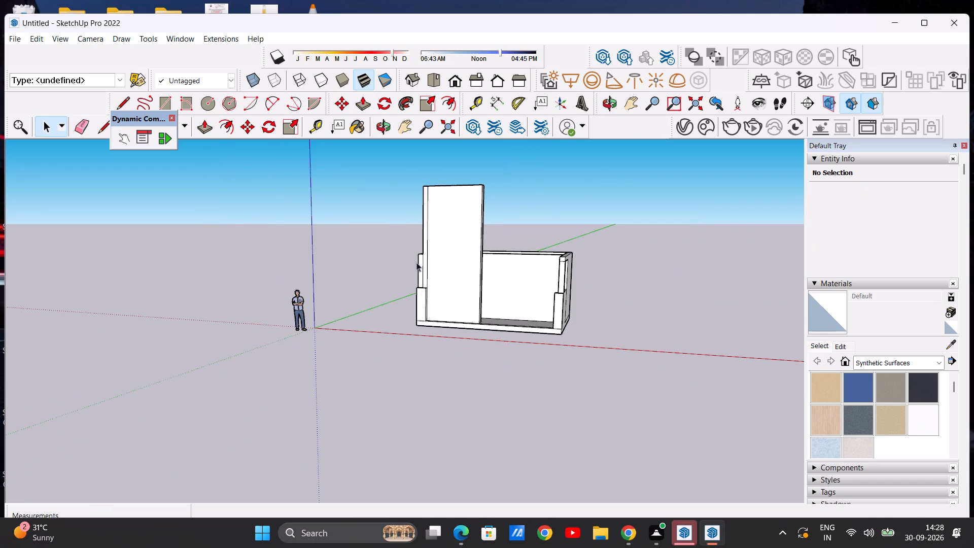
pyautogui.moveTo(415, 254); pyautogui.dragTo(447, 232, button='middle')
pyautogui.scroll(8, 430, 252)
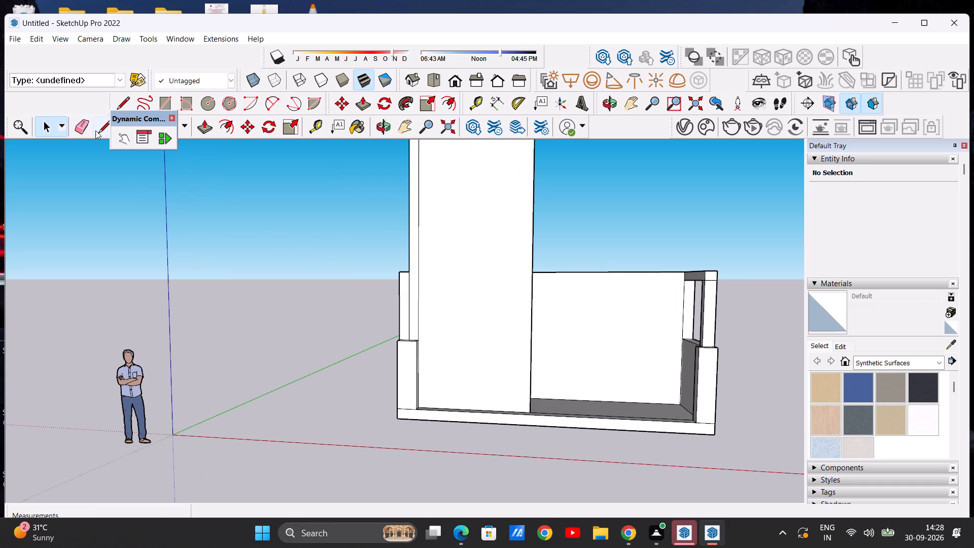
pyautogui.click(79, 122)
pyautogui.scroll(-5, 238, 321)
pyautogui.scroll(7, 375, 231)
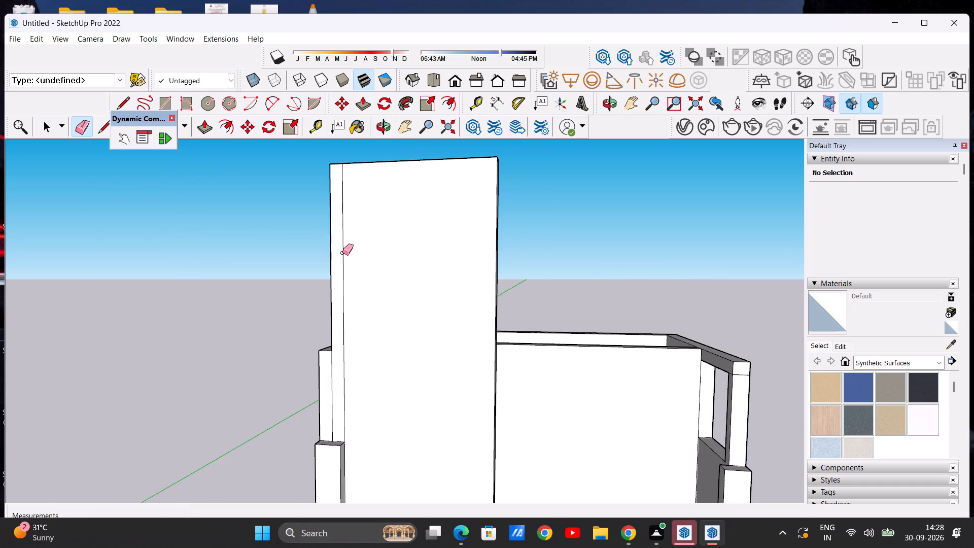
pyautogui.click(342, 253)
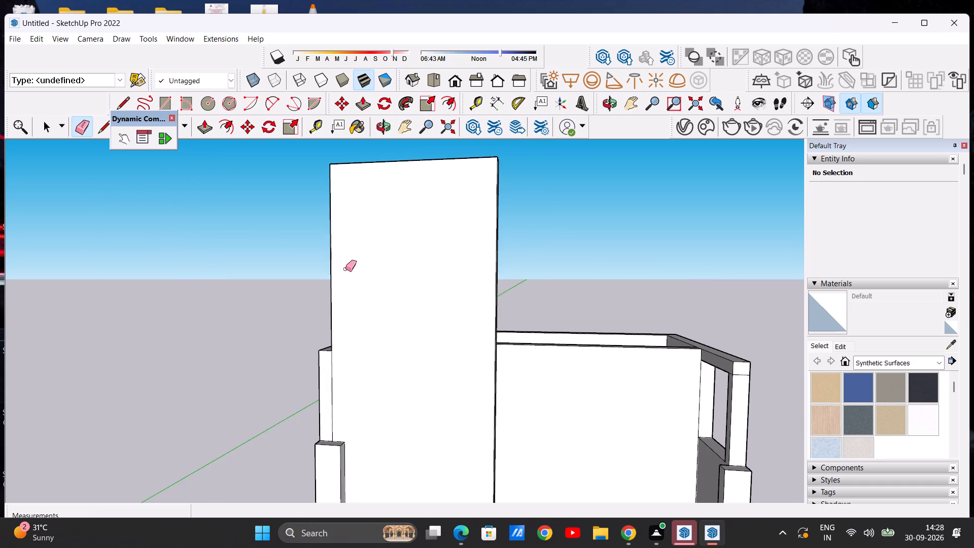
pyautogui.press('space')
# Erase the short vertical seam above the left pier, between the left side wall's end and the tall front wall.
pyautogui.scroll(-3, 407, 340)
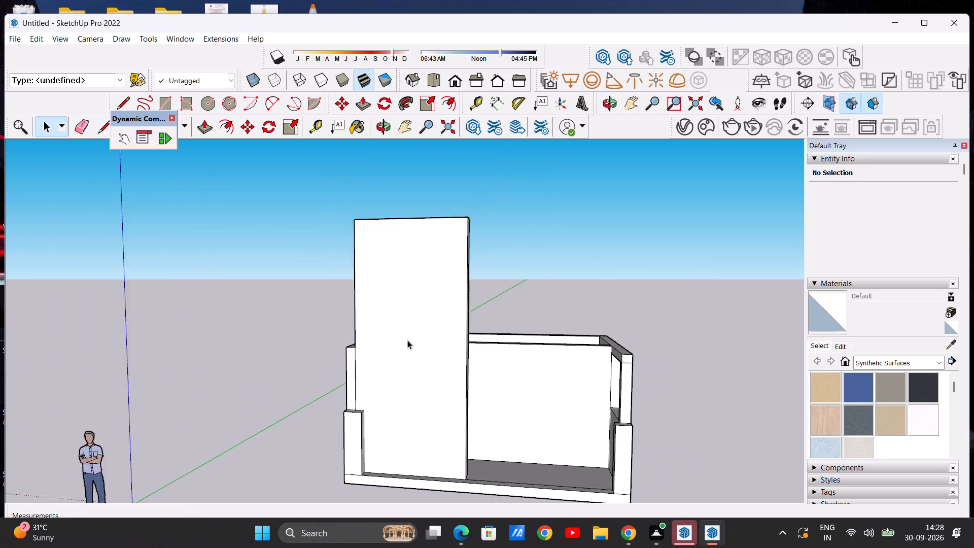
pyautogui.scroll(-6, 407, 340)
pyautogui.scroll(6, 377, 365)
pyautogui.moveTo(360, 381); pyautogui.dragTo(468, 383, button='middle')
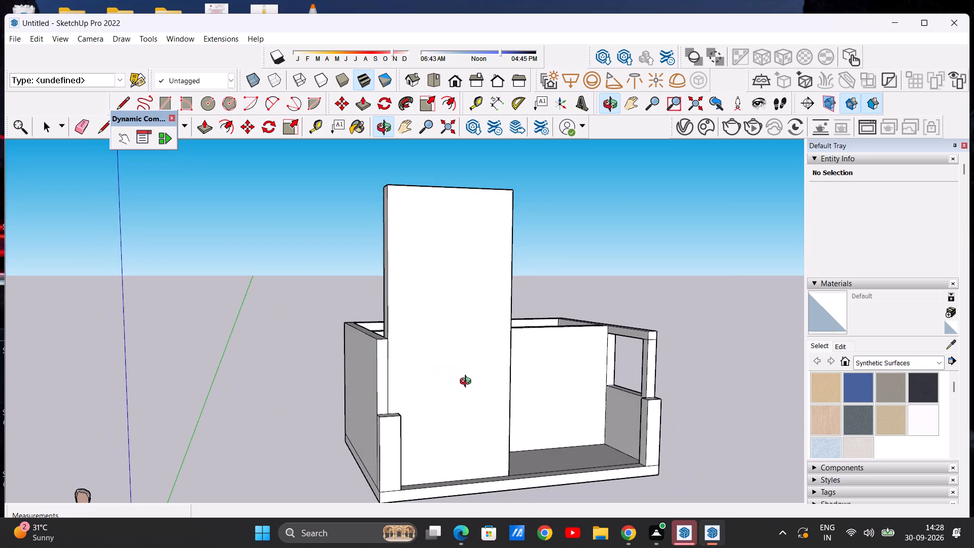
pyautogui.moveTo(468, 383); pyautogui.dragTo(404, 358, button='middle')
pyautogui.scroll(5, 370, 361)
pyautogui.moveTo(370, 391); pyautogui.dragTo(370, 415, button='middle')
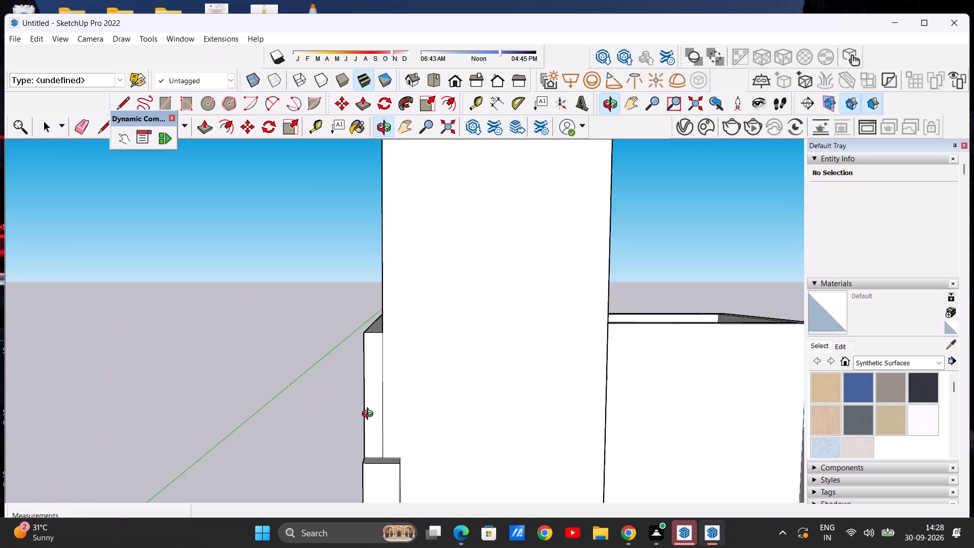
pyautogui.moveTo(370, 415); pyautogui.dragTo(374, 410, button='middle')
pyautogui.moveTo(372, 406); pyautogui.dragTo(365, 395, button='middle')
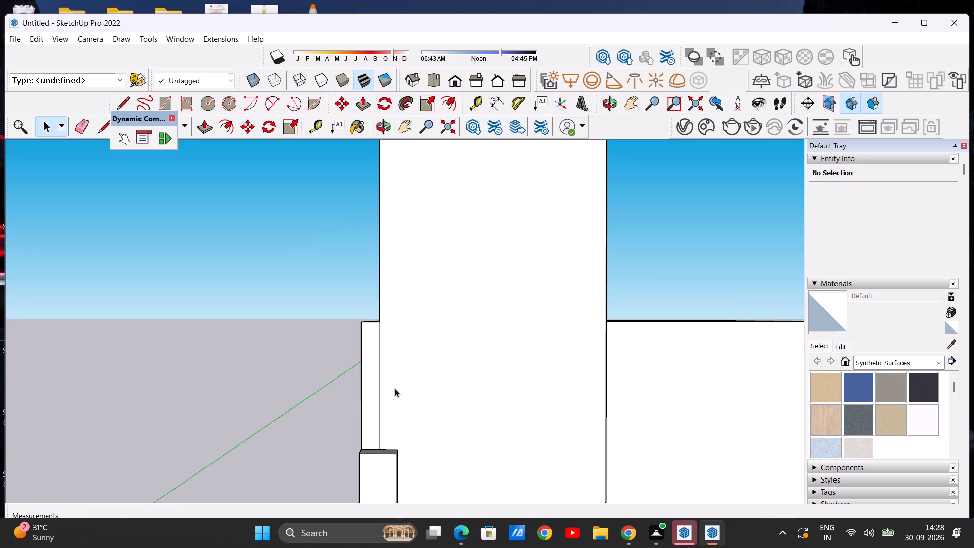
pyautogui.scroll(-12, 410, 396)
pyautogui.moveTo(366, 400); pyautogui.dragTo(422, 382, button='middle')
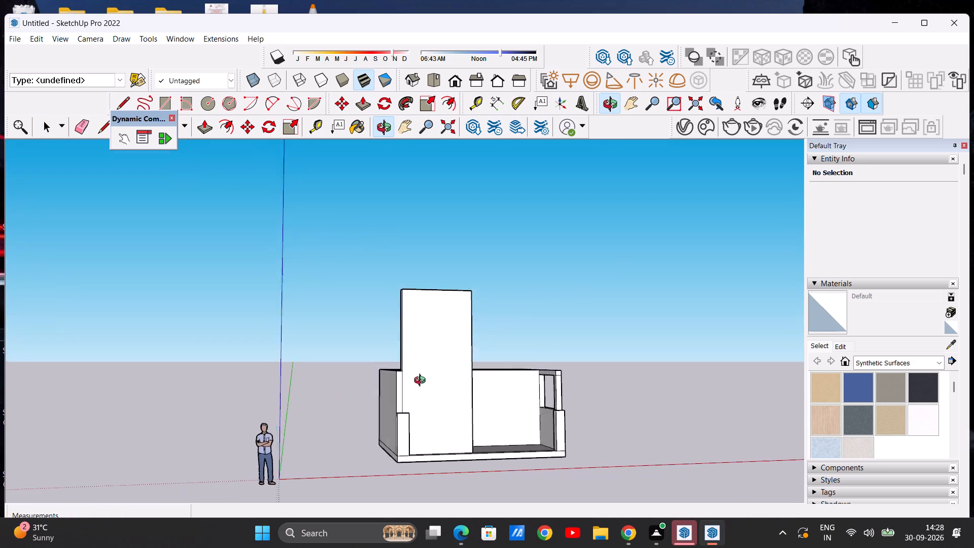
pyautogui.moveTo(422, 382); pyautogui.dragTo(346, 382, button='middle')
pyautogui.scroll(3, 397, 392)
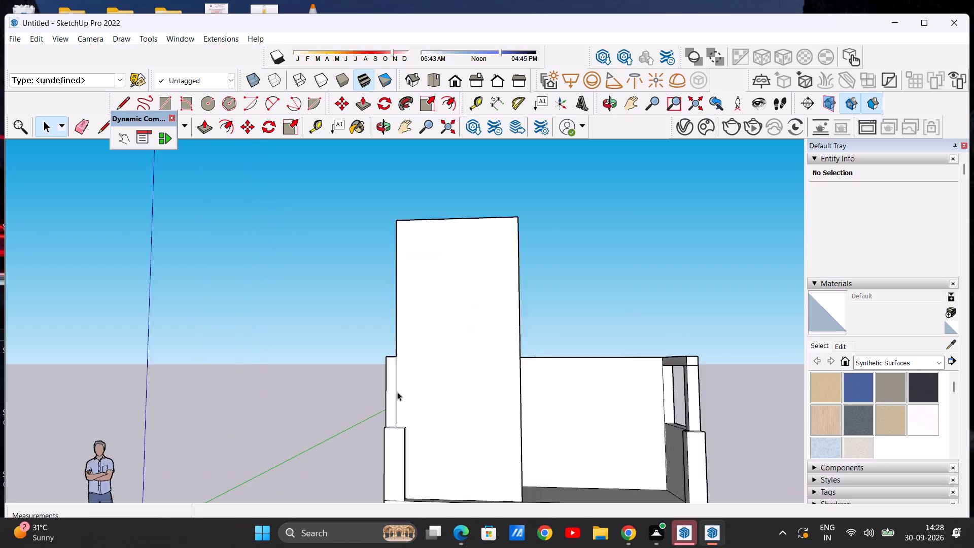
pyautogui.scroll(4, 397, 392)
pyautogui.click(81, 127)
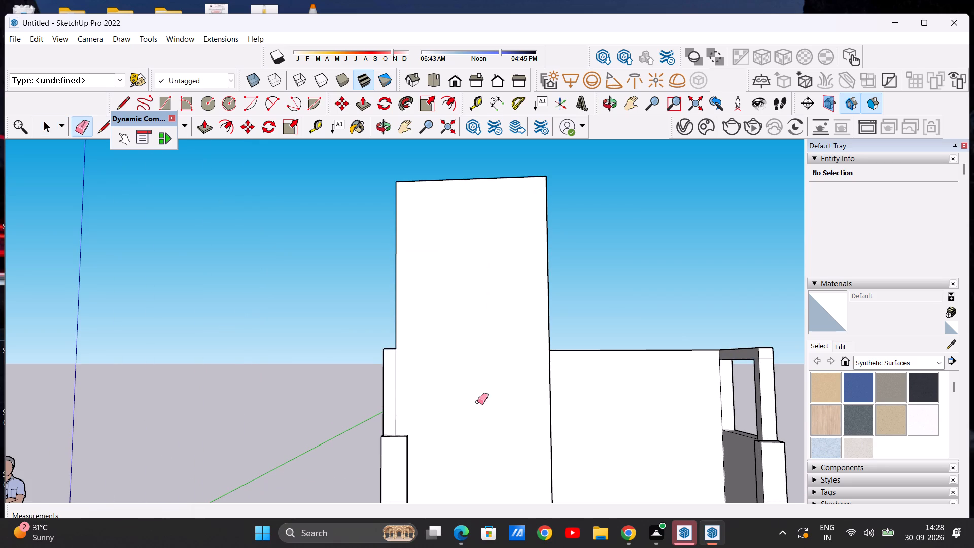
pyautogui.click(403, 390)
pyautogui.click(396, 390)
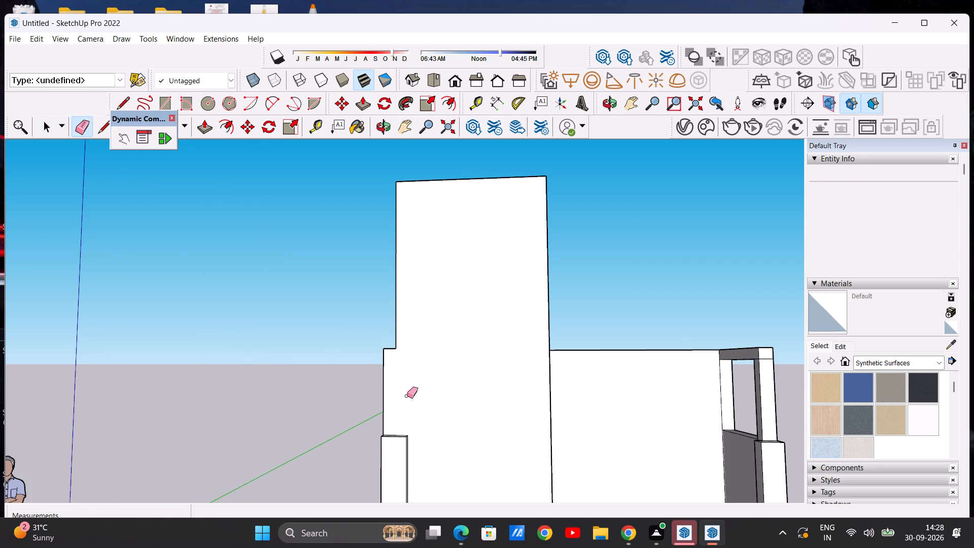
pyautogui.press('space')
# Draw a line about 8 13/16" long across the left side wall's top, from the tall wall's back corner to the outer edge.
pyautogui.scroll(-7, 443, 374)
pyautogui.moveTo(367, 366); pyautogui.dragTo(496, 502, button='middle')
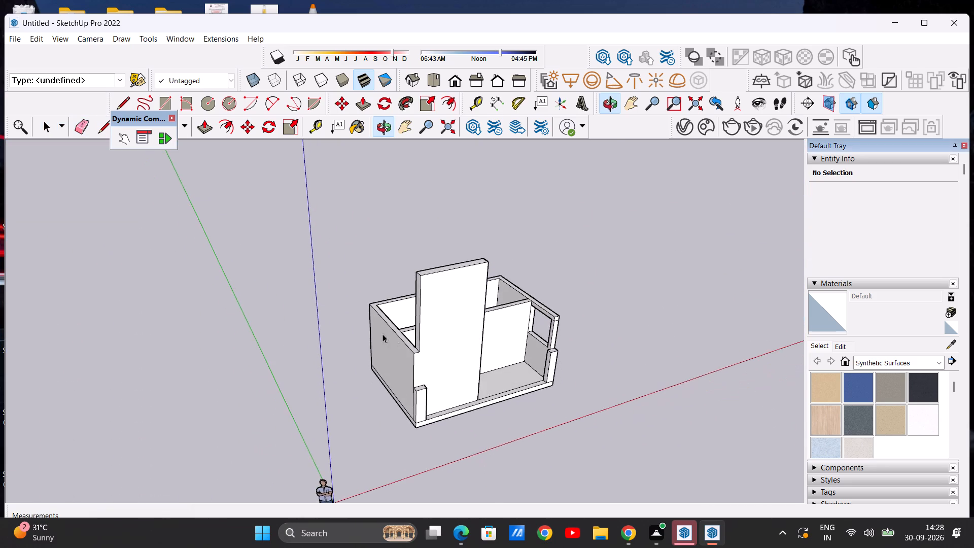
pyautogui.scroll(8, 396, 337)
pyautogui.moveTo(415, 350); pyautogui.dragTo(419, 381, button='middle')
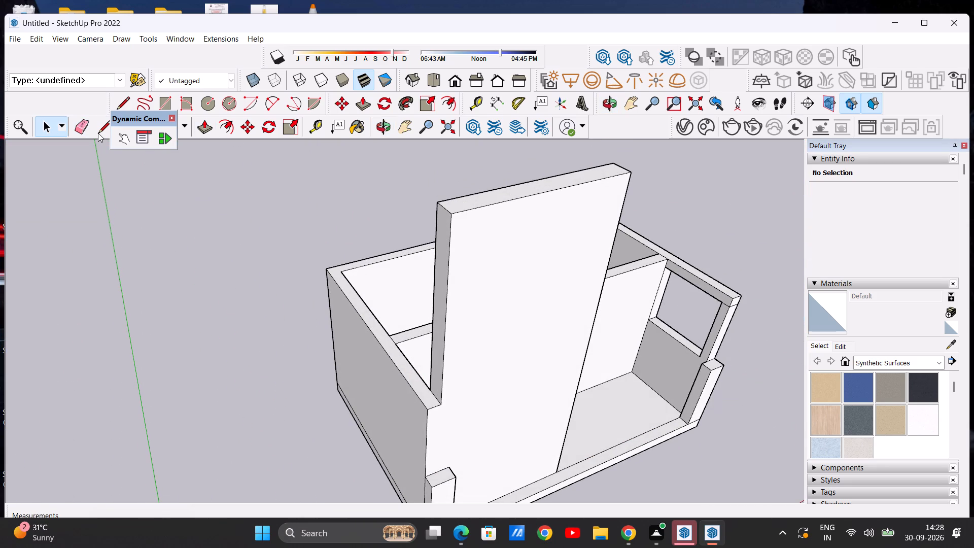
pyautogui.click(100, 129)
pyautogui.scroll(6, 484, 454)
pyautogui.scroll(7, 374, 331)
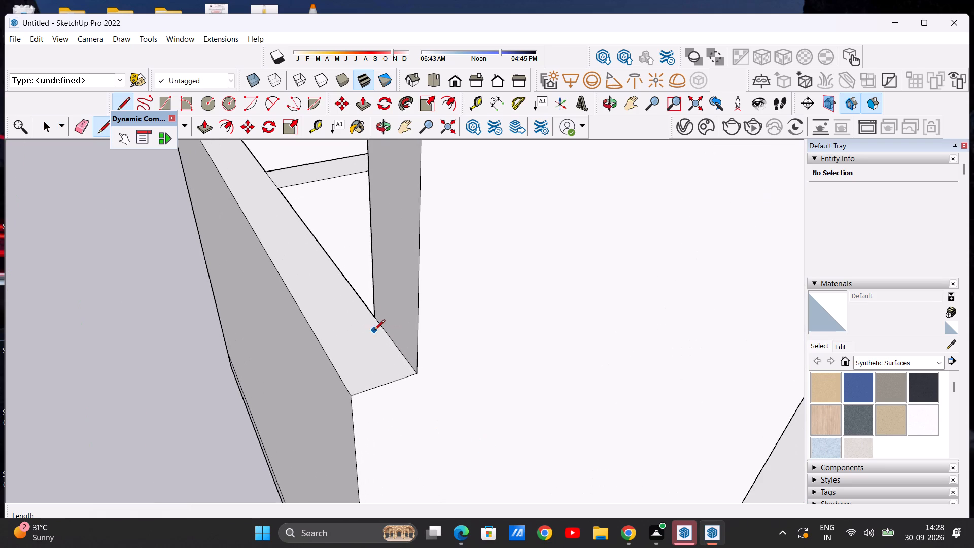
pyautogui.click(372, 316)
pyautogui.click(315, 335)
pyautogui.press('space')
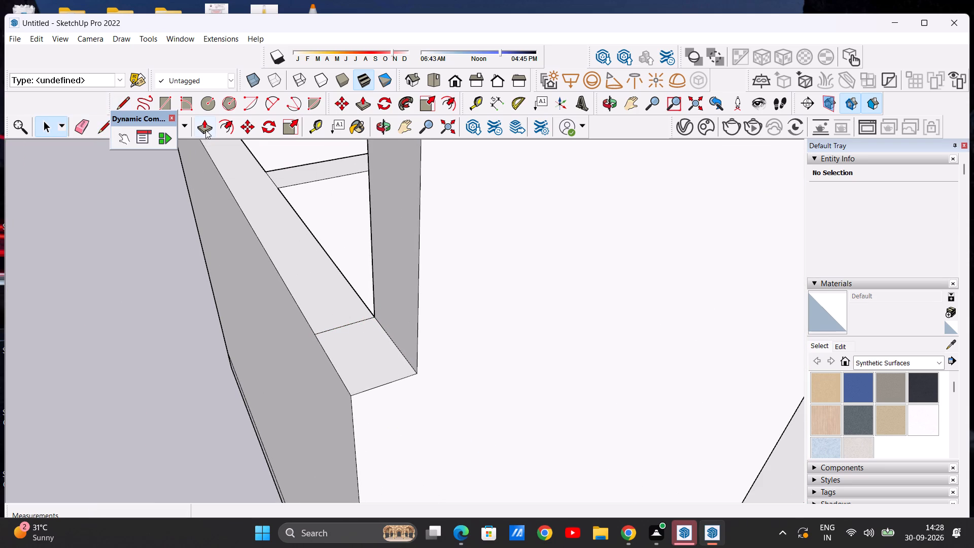
# Push/Pull the small end face on the left side wall's top upward by about 9' 11 11/16" to the tall wall's top.
pyautogui.click(205, 130)
pyautogui.click(364, 365)
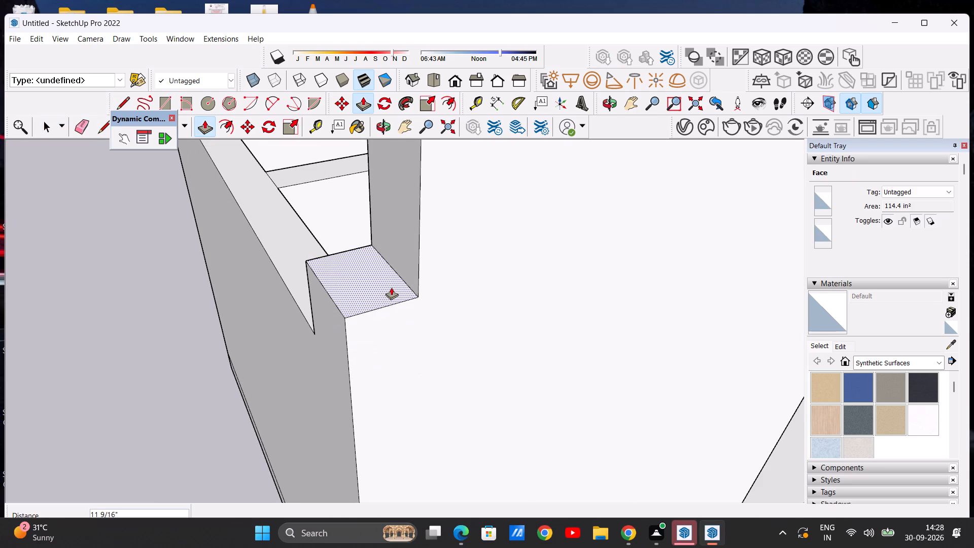
pyautogui.scroll(-9, 390, 309)
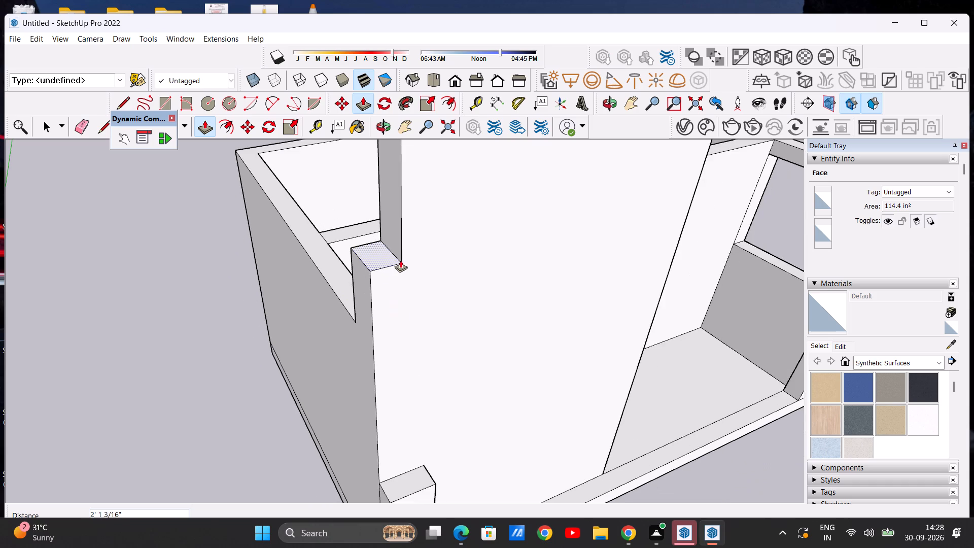
pyautogui.scroll(-14, 400, 260)
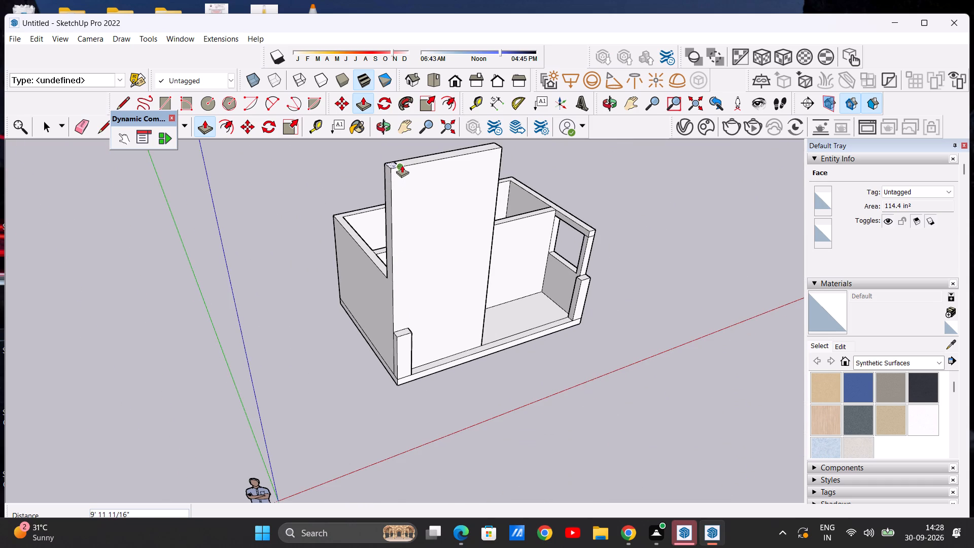
pyautogui.click(403, 164)
pyautogui.press('space')
# Erase the seam across the tall front wall's top face where the raised end section meets it.
pyautogui.moveTo(400, 184); pyautogui.dragTo(373, 268, button='middle')
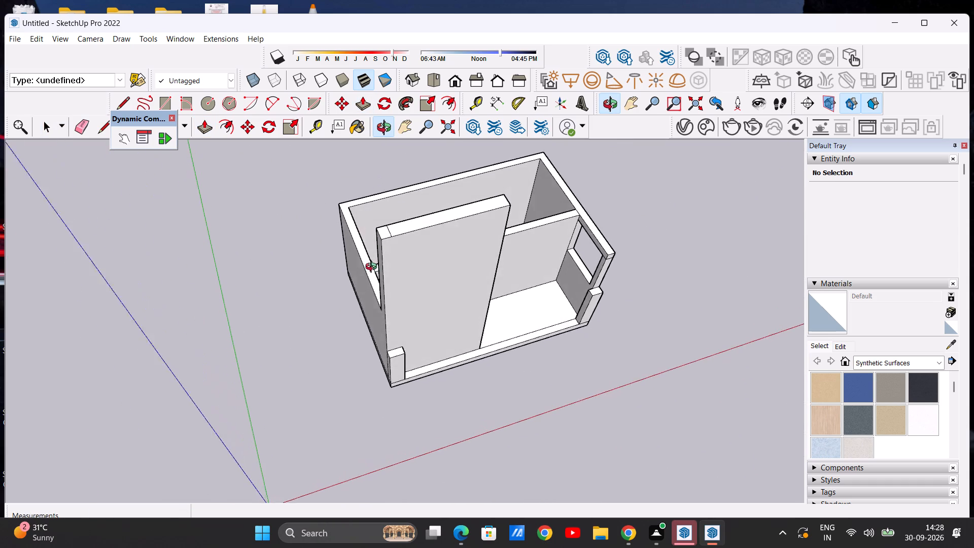
pyautogui.moveTo(373, 268); pyautogui.dragTo(376, 273, button='middle')
pyautogui.scroll(6, 410, 219)
pyautogui.click(86, 125)
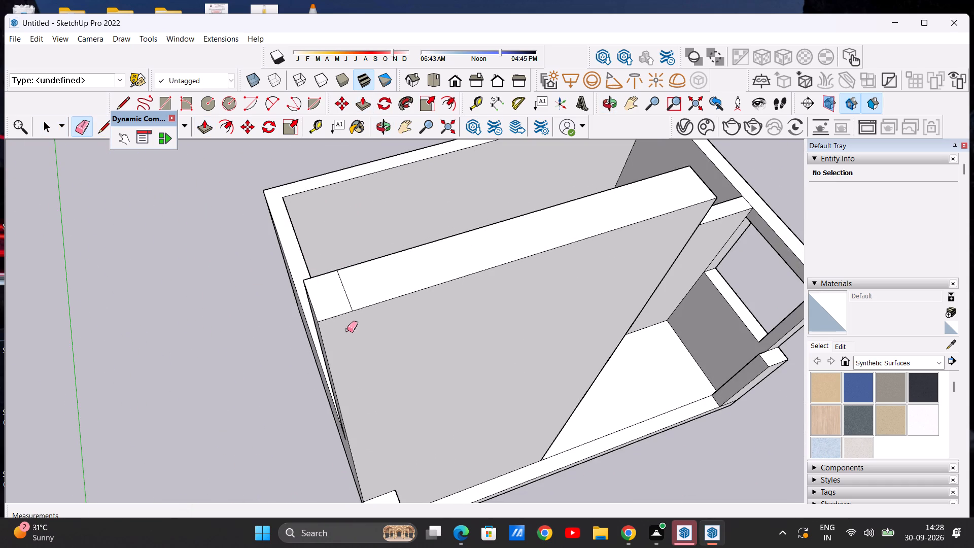
pyautogui.scroll(5, 356, 334)
pyautogui.moveTo(330, 270); pyautogui.dragTo(346, 269)
pyautogui.press('space')
# Examine the tall front wall with the piers, partition and side walls from the front and from above.
pyautogui.scroll(-6, 313, 299)
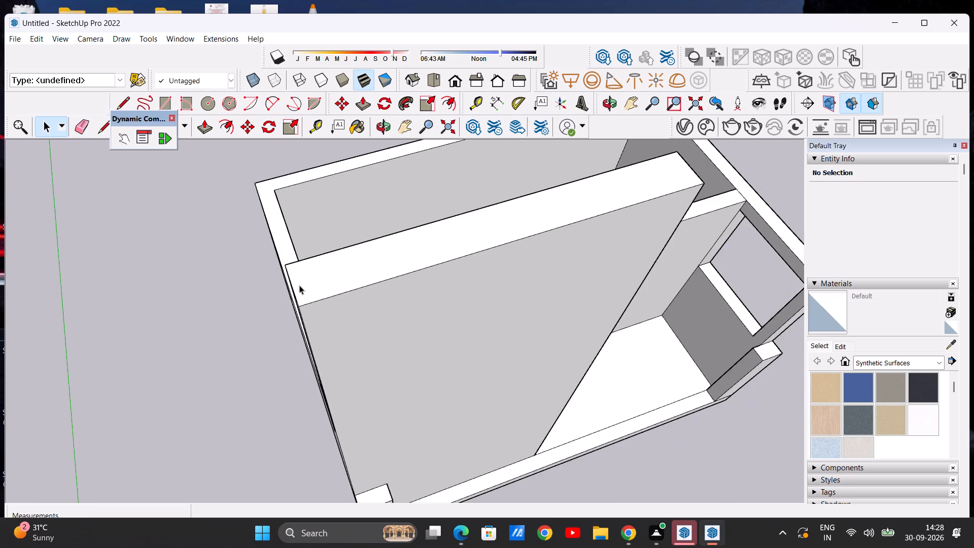
pyautogui.scroll(-4, 299, 285)
pyautogui.moveTo(374, 370); pyautogui.dragTo(311, 261, button='middle')
pyautogui.scroll(-8, 300, 334)
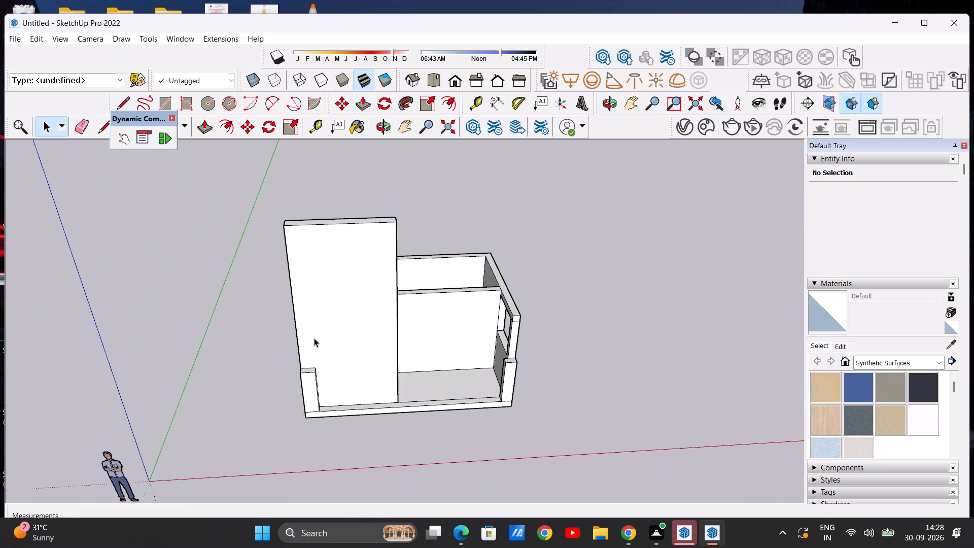
pyautogui.moveTo(334, 310); pyautogui.dragTo(315, 247, button='middle')
pyautogui.scroll(-3, 313, 265)
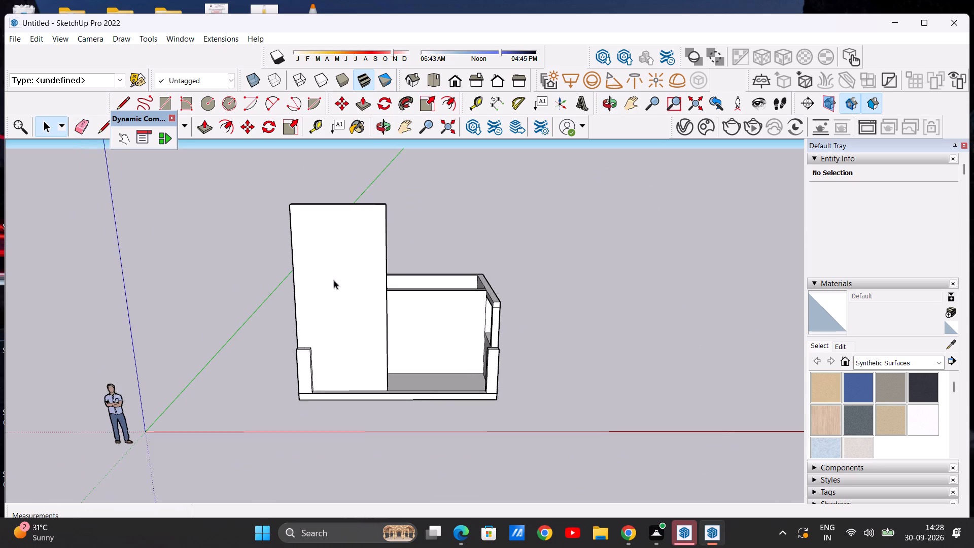
pyautogui.scroll(7, 357, 288)
pyautogui.scroll(-5, 376, 296)
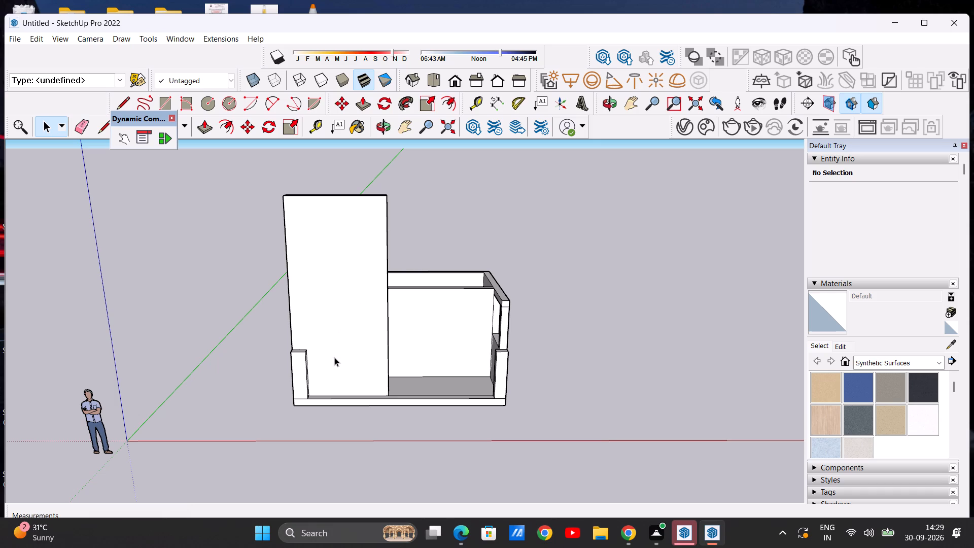
pyautogui.scroll(-1, 351, 381)
pyautogui.moveTo(363, 388); pyautogui.dragTo(365, 463, button='middle')
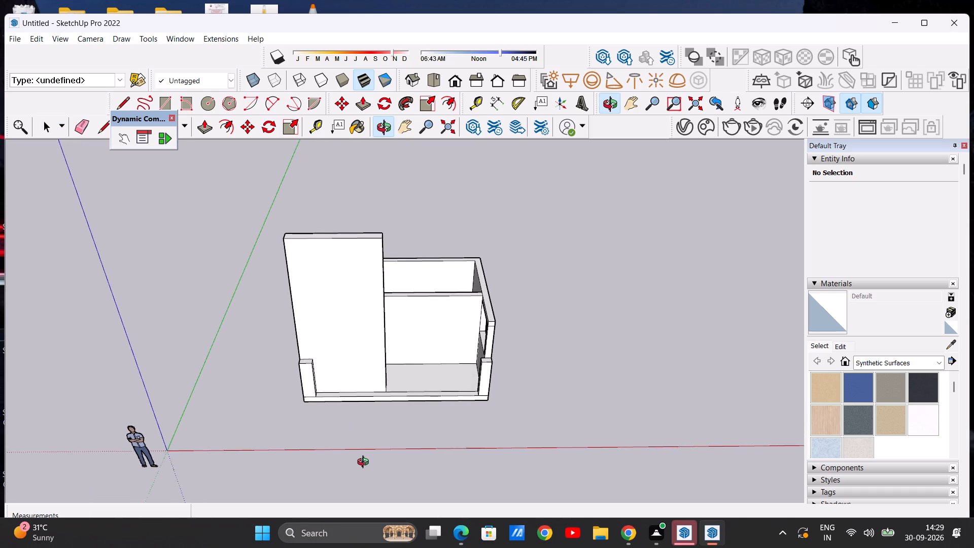
pyautogui.moveTo(365, 463); pyautogui.dragTo(366, 466, button='middle')
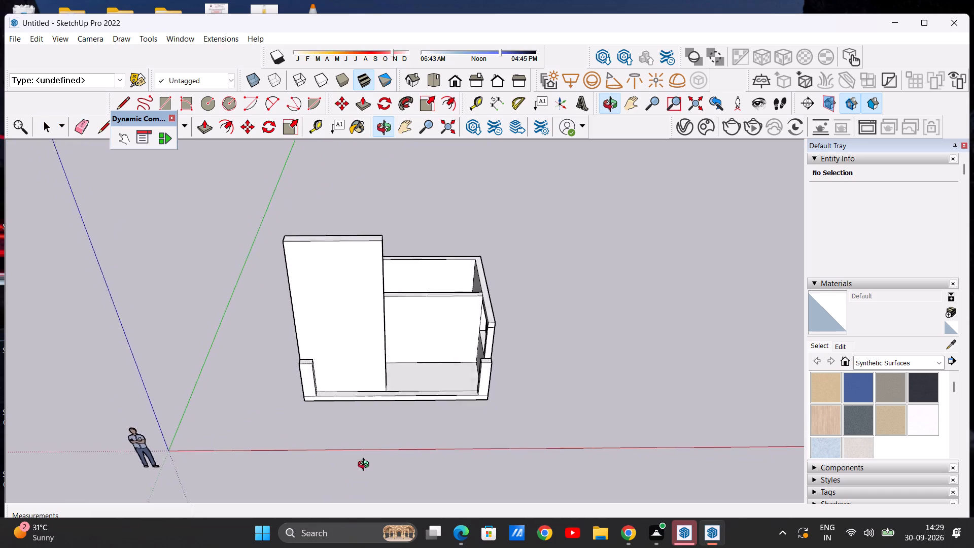
pyautogui.moveTo(366, 466); pyautogui.dragTo(361, 400, button='middle')
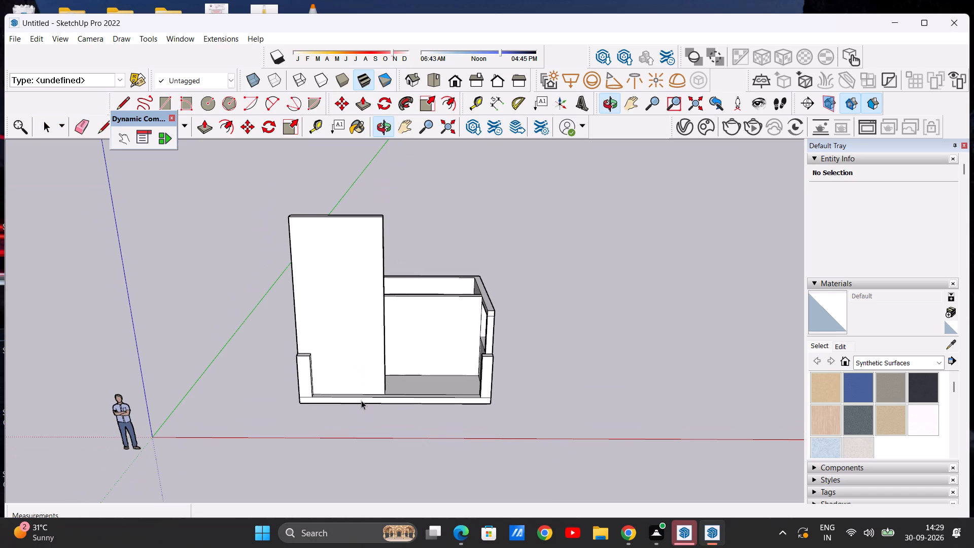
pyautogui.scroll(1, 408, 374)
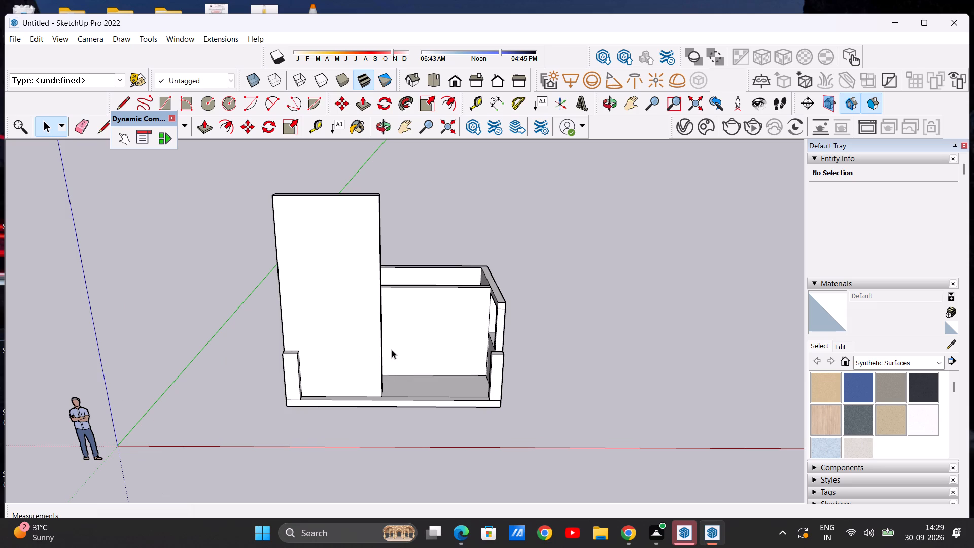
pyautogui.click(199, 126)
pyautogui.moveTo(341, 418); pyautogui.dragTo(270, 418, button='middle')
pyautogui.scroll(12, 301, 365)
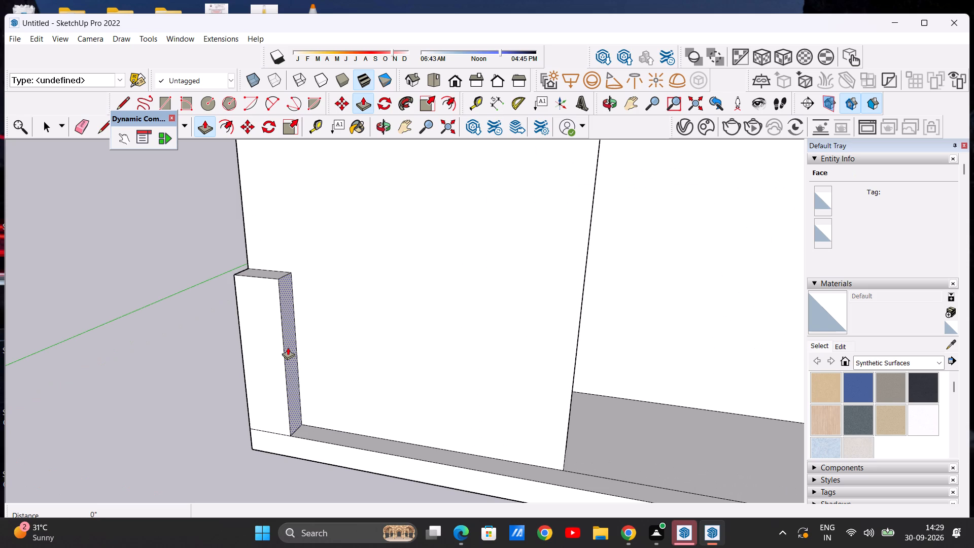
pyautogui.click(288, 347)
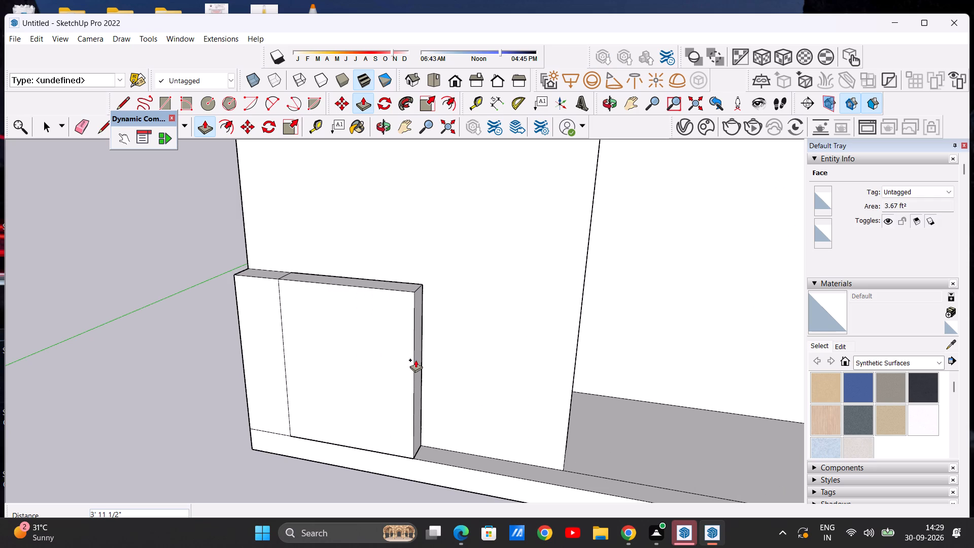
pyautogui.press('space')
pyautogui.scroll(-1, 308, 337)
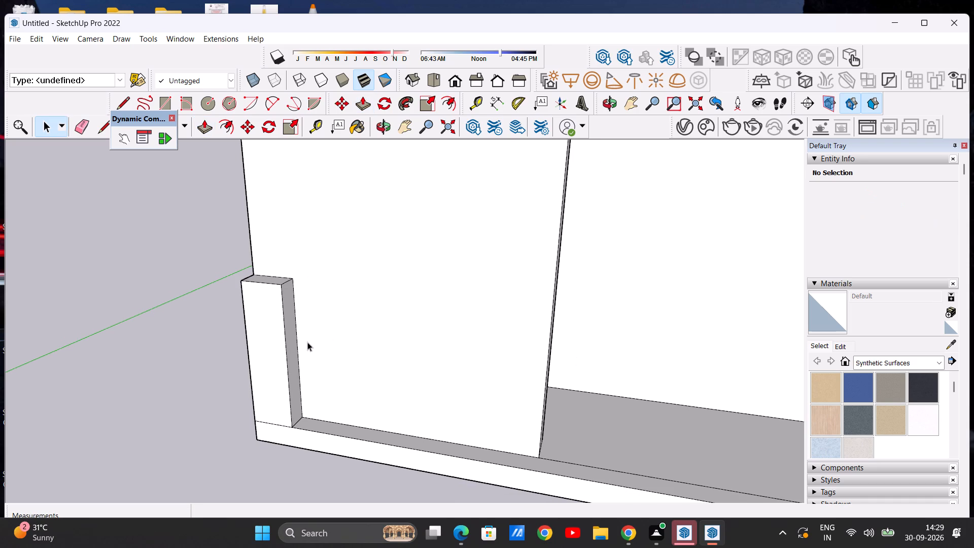
# Examine the tall front wall, the front piers and the low front wall from the side, the front and above.
pyautogui.scroll(-3, 321, 341)
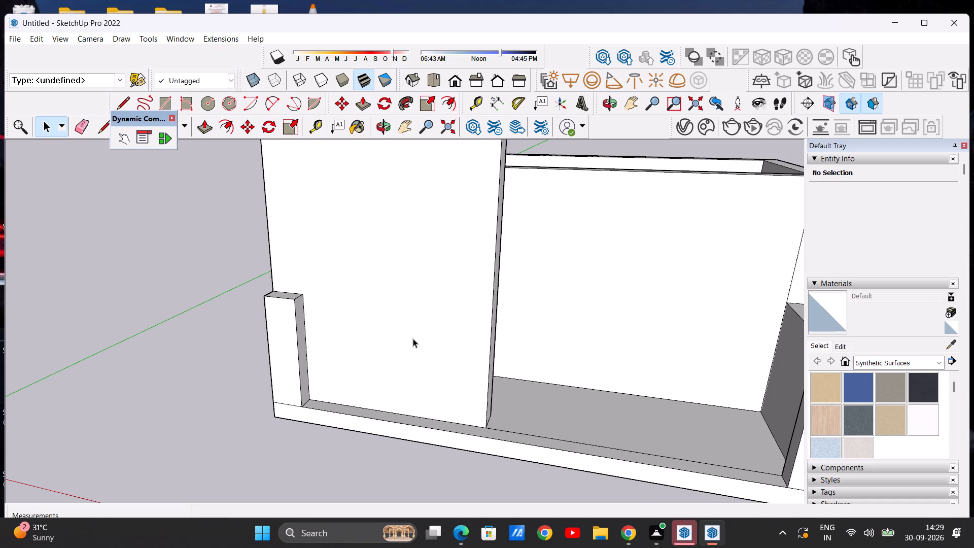
pyautogui.moveTo(411, 338); pyautogui.dragTo(331, 338, button='middle')
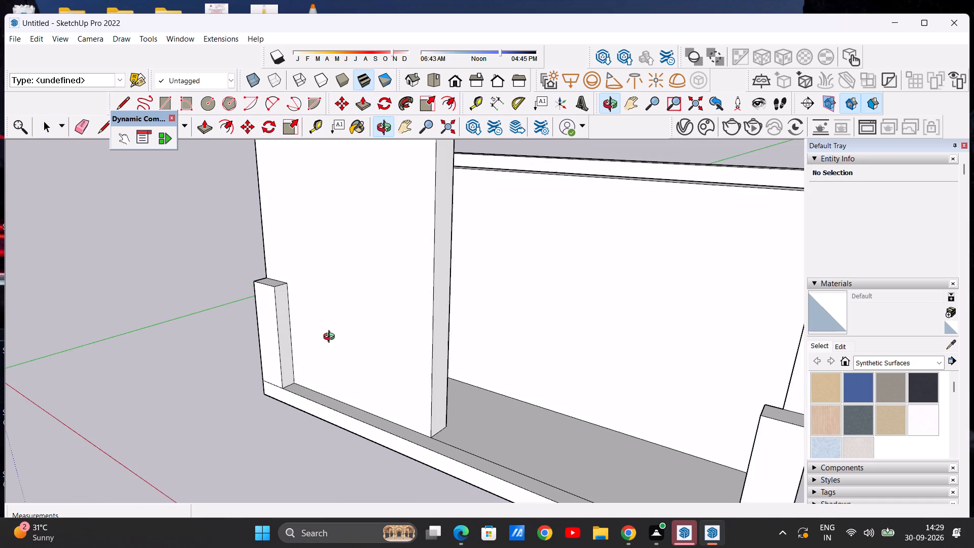
pyautogui.moveTo(331, 338); pyautogui.dragTo(418, 289, button='middle')
pyautogui.scroll(-5, 406, 320)
pyautogui.scroll(3, 360, 297)
pyautogui.moveTo(380, 305); pyautogui.dragTo(389, 283, button='middle')
pyautogui.scroll(1, 377, 275)
pyautogui.scroll(-5, 350, 321)
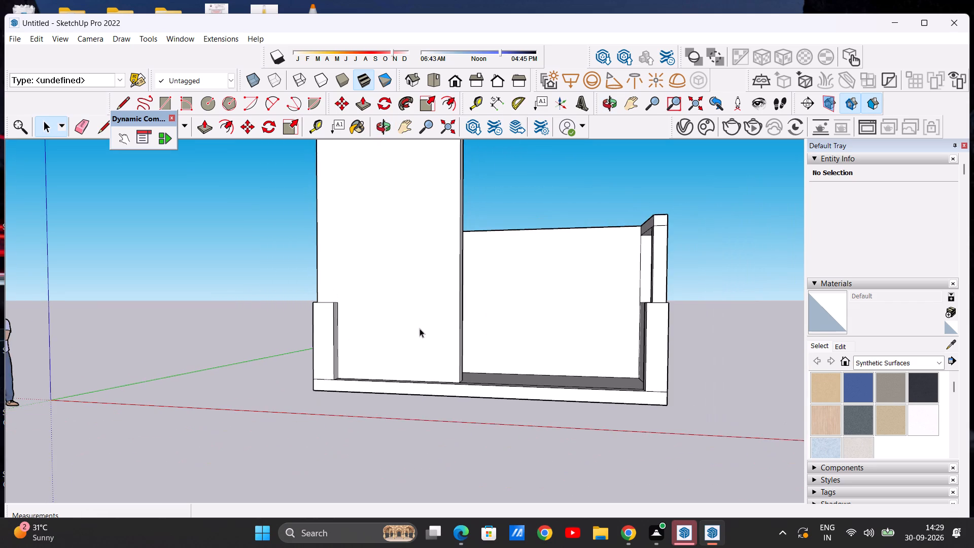
pyautogui.scroll(4, 427, 329)
pyautogui.scroll(-2, 442, 338)
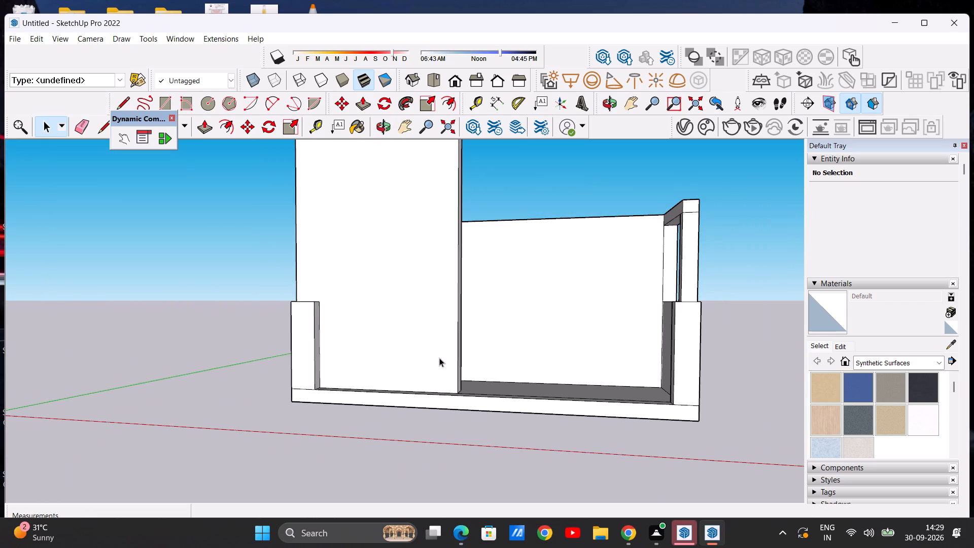
pyautogui.moveTo(436, 382); pyautogui.dragTo(474, 485, button='middle')
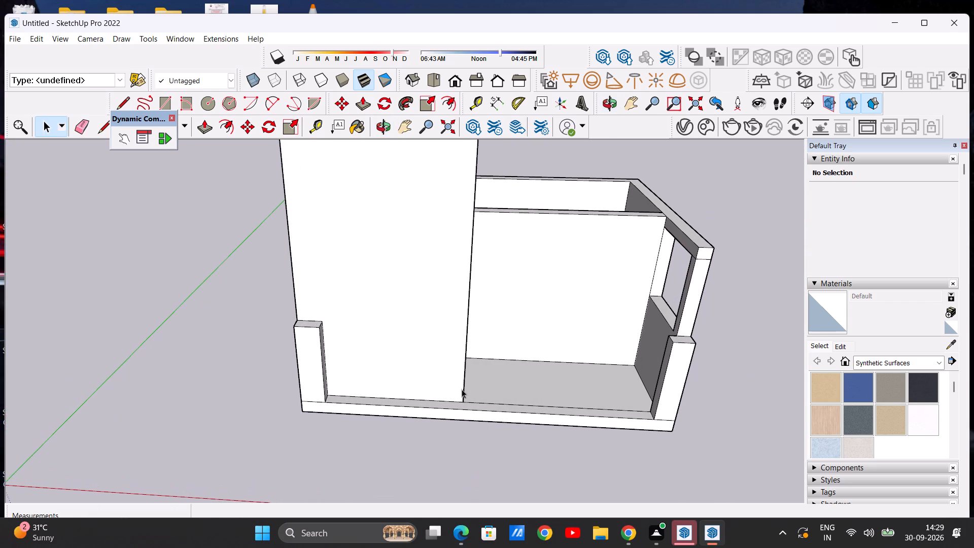
# Draw two short parallel lines, each about 8 13/16" long, across the low front wall's top: at the tall wall's free corner and beside it.
pyautogui.scroll(2, 458, 382)
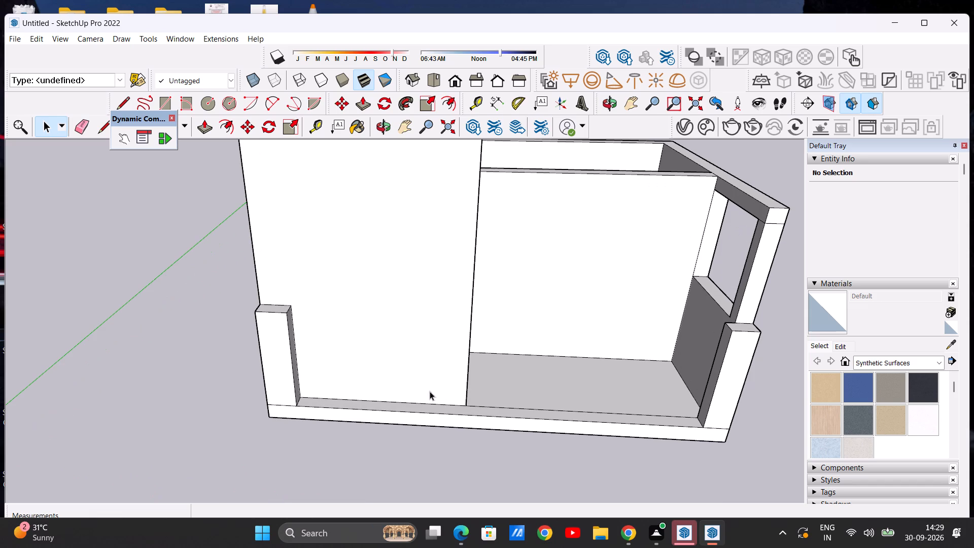
pyautogui.click(118, 102)
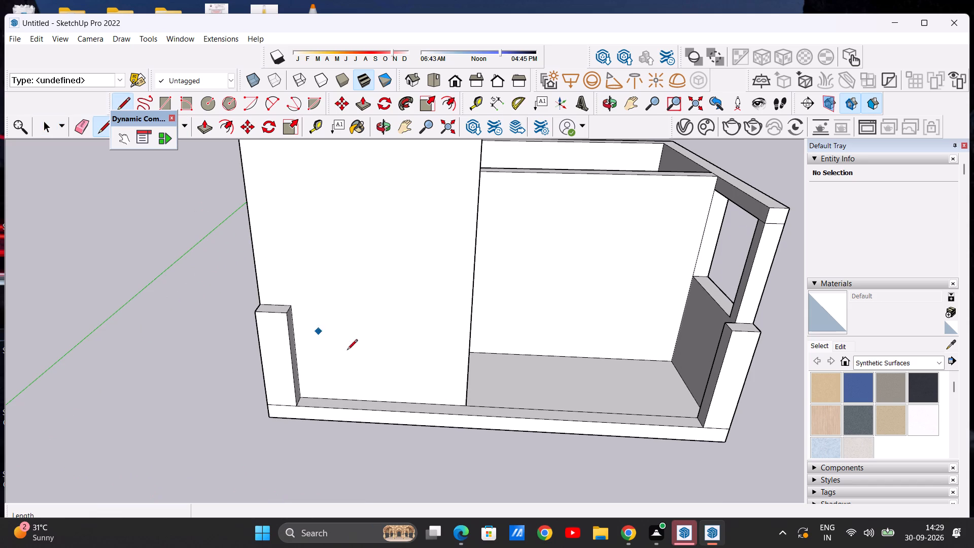
pyautogui.scroll(2, 455, 415)
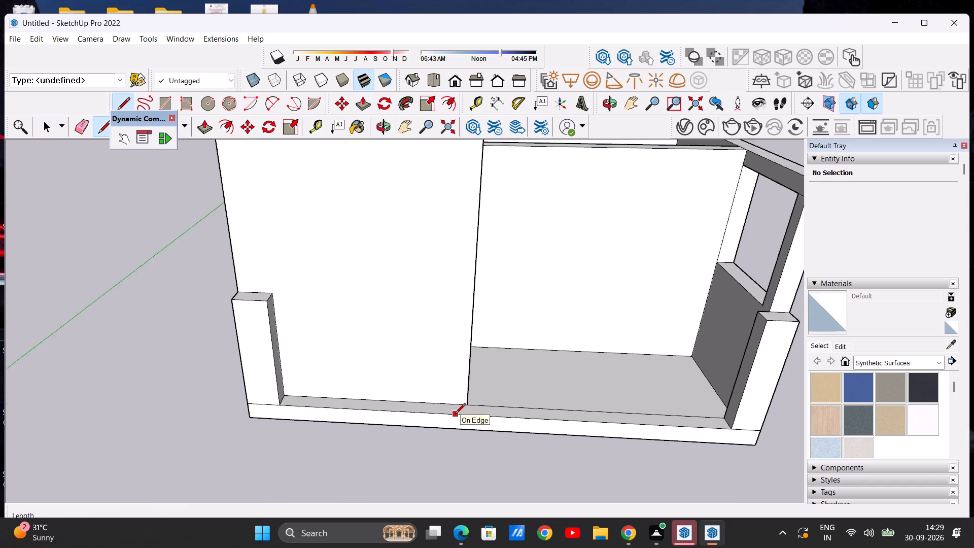
pyautogui.scroll(5, 455, 415)
pyautogui.click(475, 398)
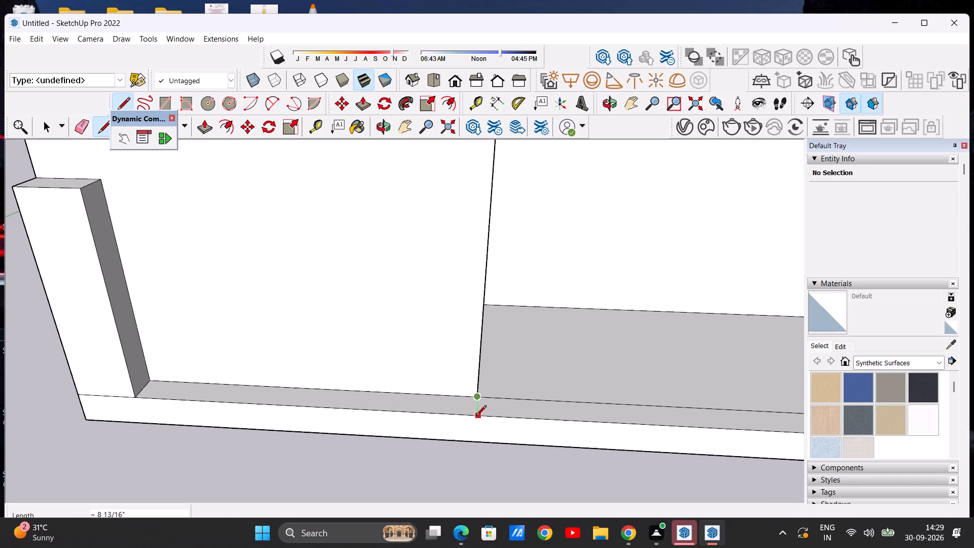
pyautogui.click(476, 417)
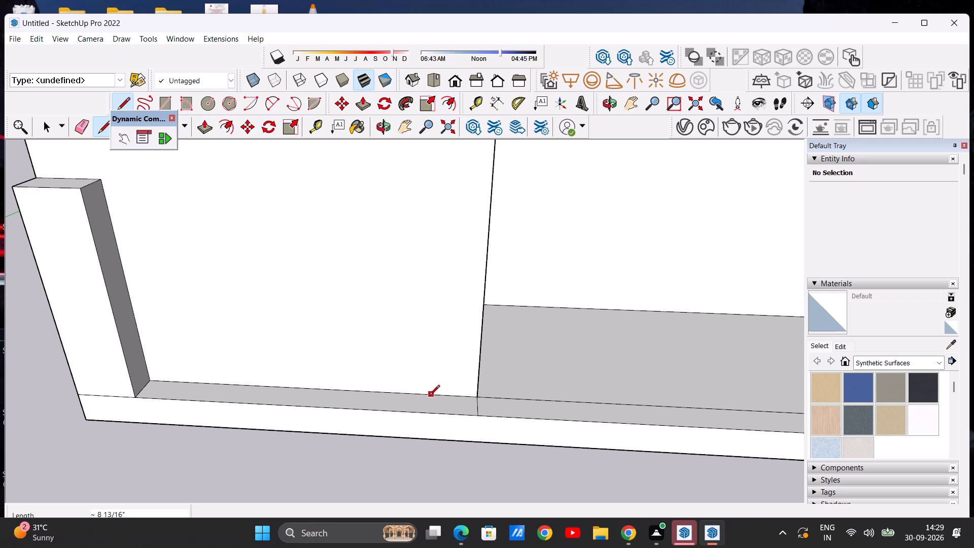
pyautogui.click(429, 397)
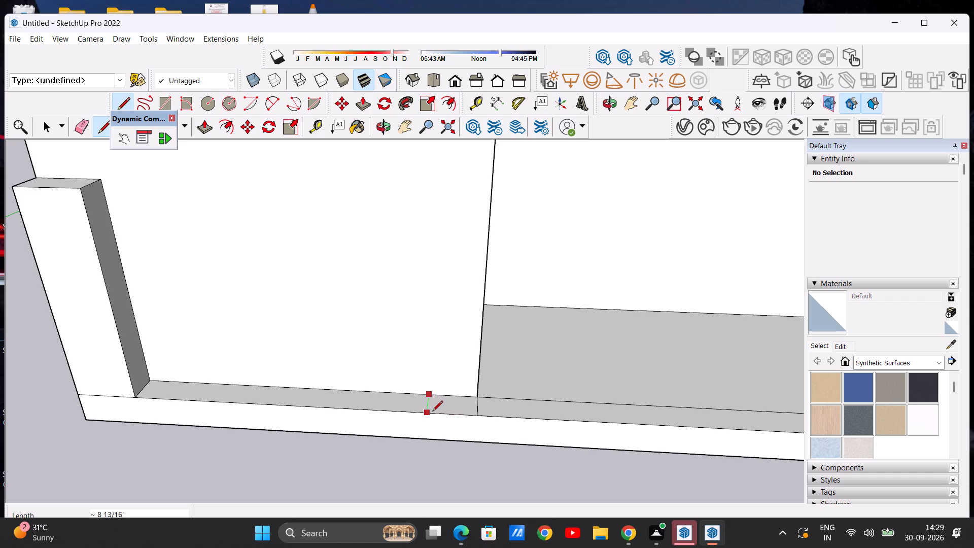
pyautogui.click(432, 412)
pyautogui.press('space')
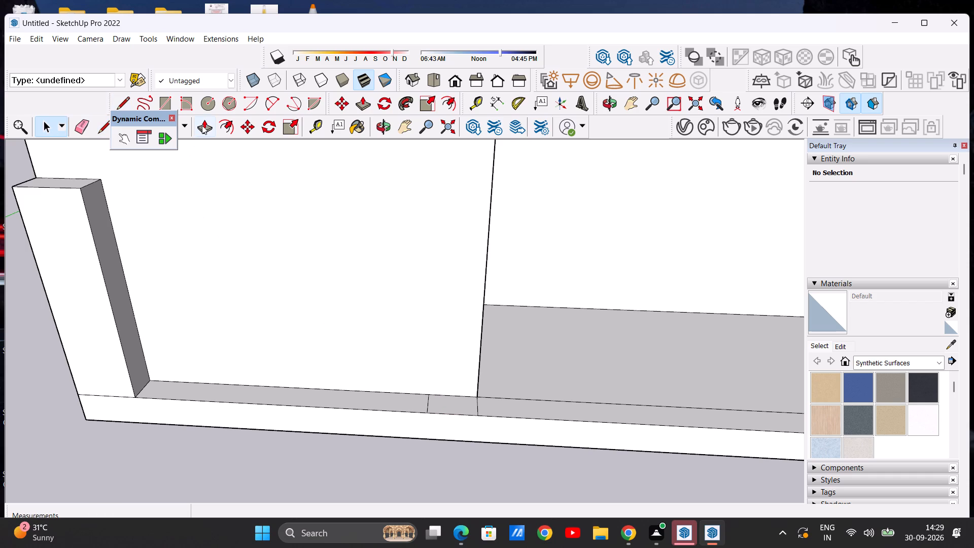
# Push/Pull the small face between the two lines up 5' to the left pier's top, forming a middle pier.
pyautogui.click(202, 125)
pyautogui.scroll(4, 452, 402)
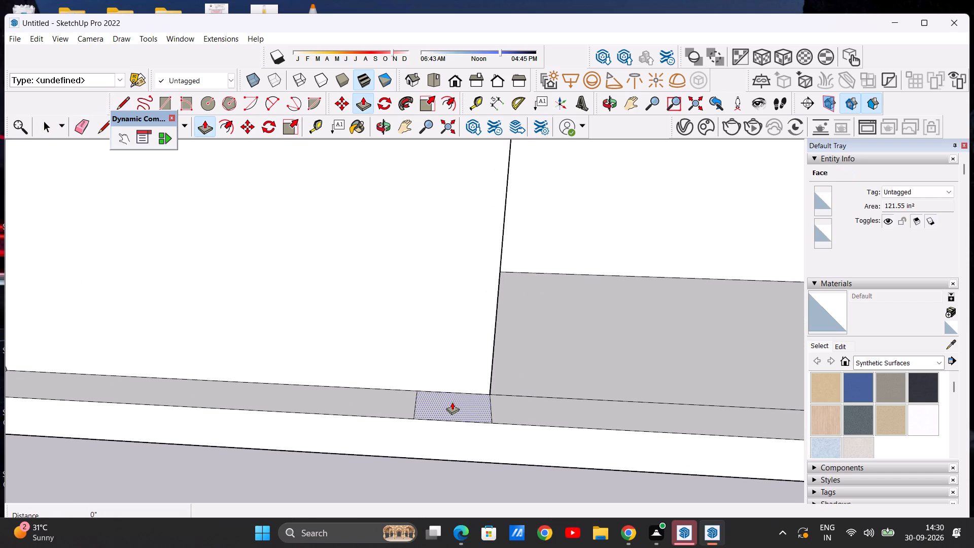
pyautogui.click(452, 402)
pyautogui.scroll(-16, 461, 298)
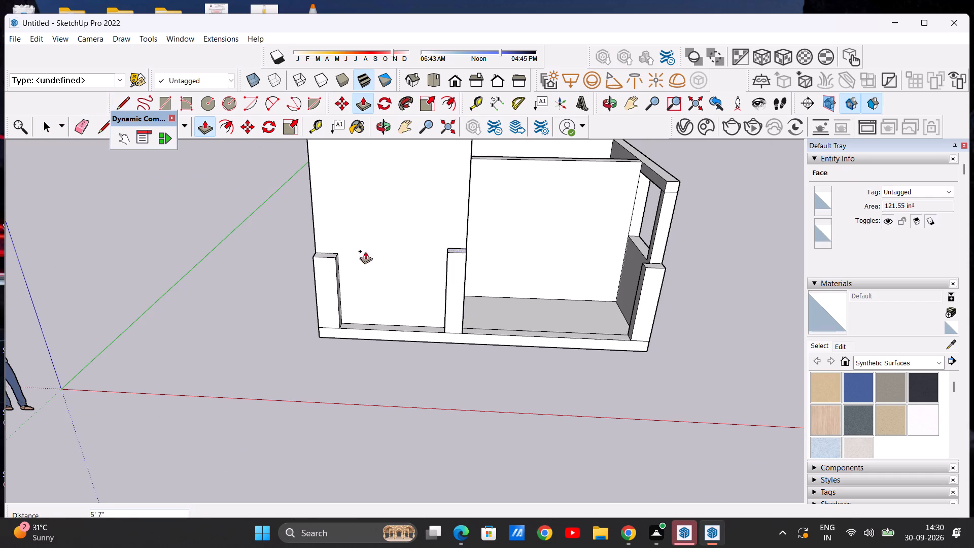
pyautogui.click(337, 254)
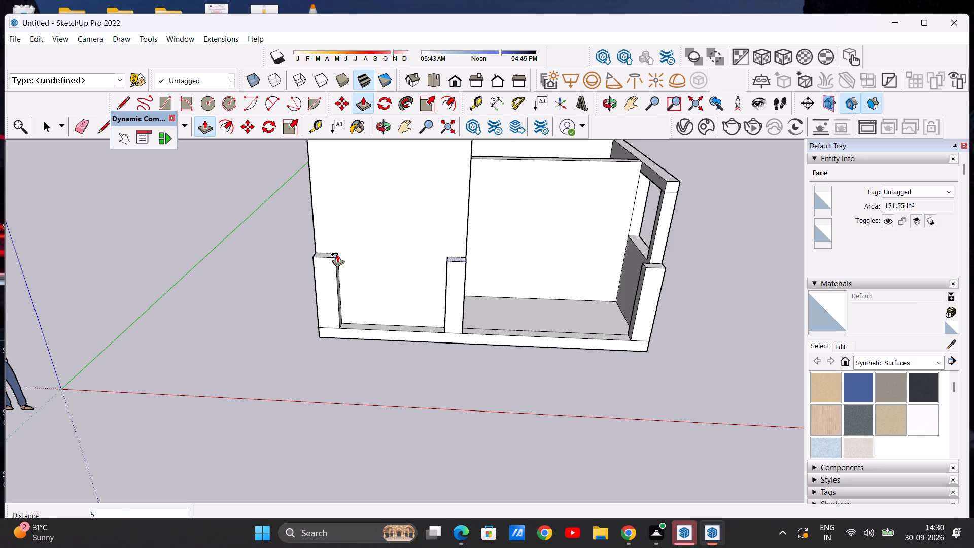
pyautogui.press('space')
# Examine the middle pier and its alignment with the left pier from the front and at an angle.
pyautogui.moveTo(363, 309); pyautogui.dragTo(372, 242, button='middle')
pyautogui.scroll(-9, 380, 278)
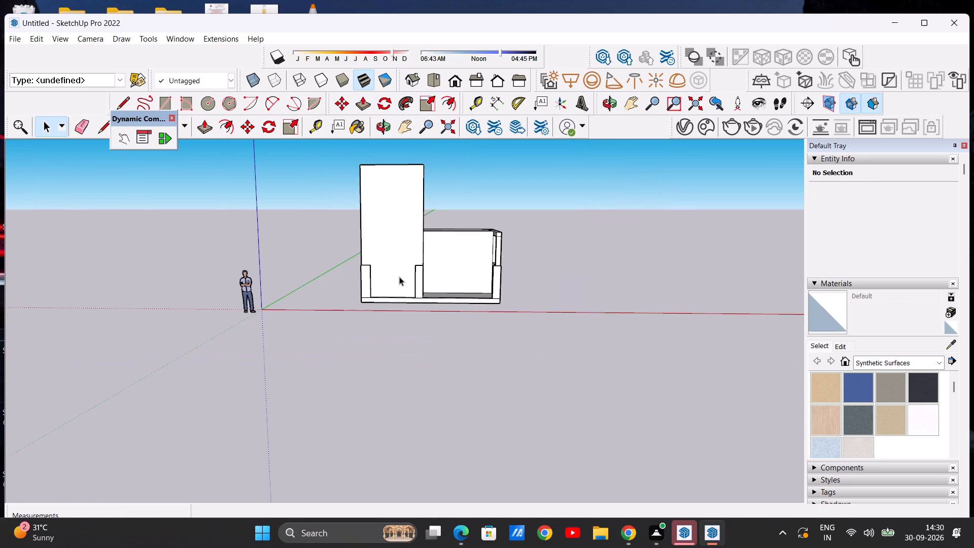
pyautogui.moveTo(401, 275); pyautogui.dragTo(398, 242, button='middle')
pyautogui.scroll(7, 428, 257)
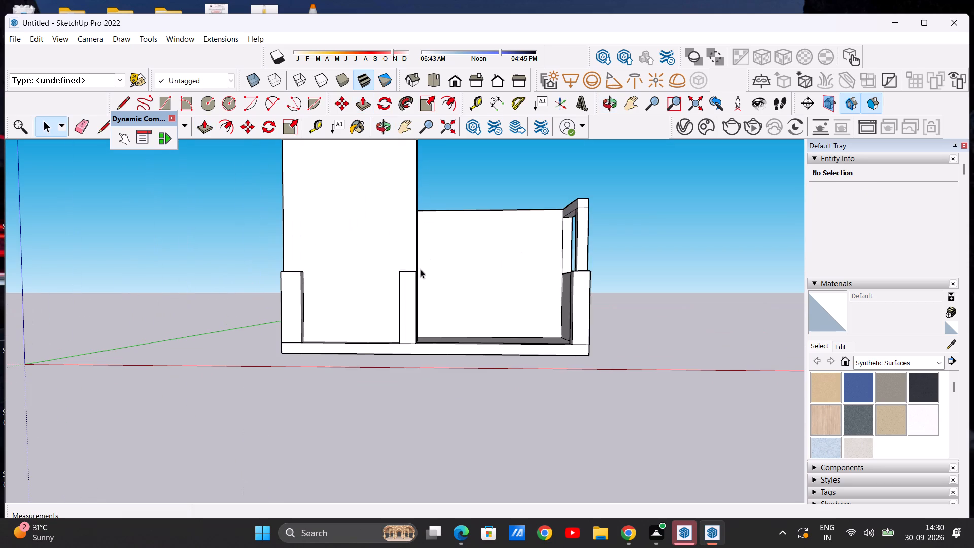
pyautogui.moveTo(339, 295); pyautogui.dragTo(260, 318, button='middle')
pyautogui.scroll(4, 316, 295)
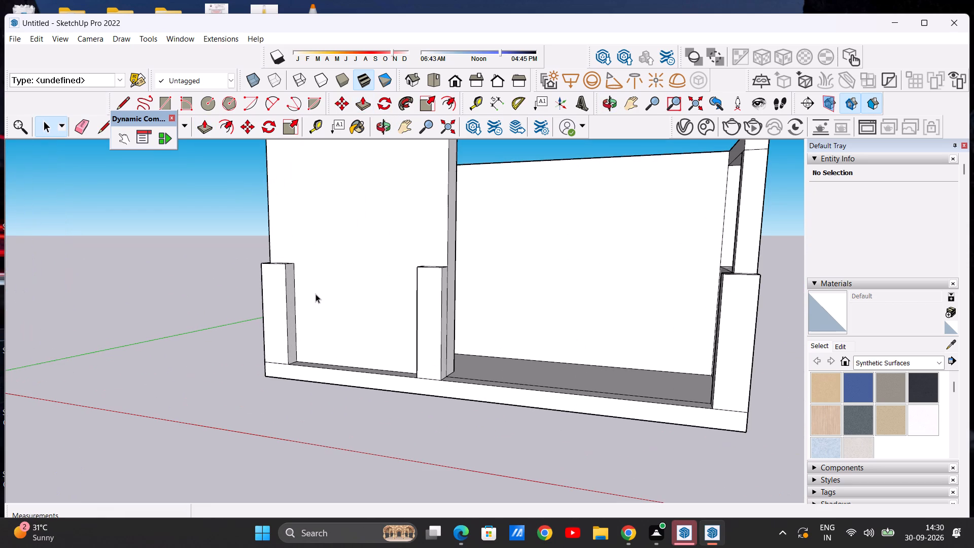
pyautogui.moveTo(315, 294); pyautogui.dragTo(348, 303, button='middle')
pyautogui.scroll(3, 330, 298)
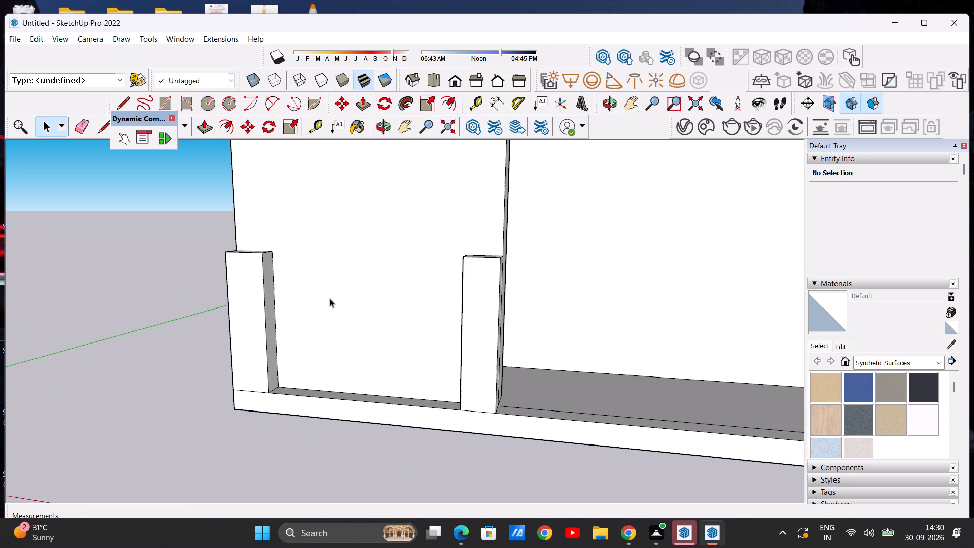
pyautogui.scroll(1, 280, 263)
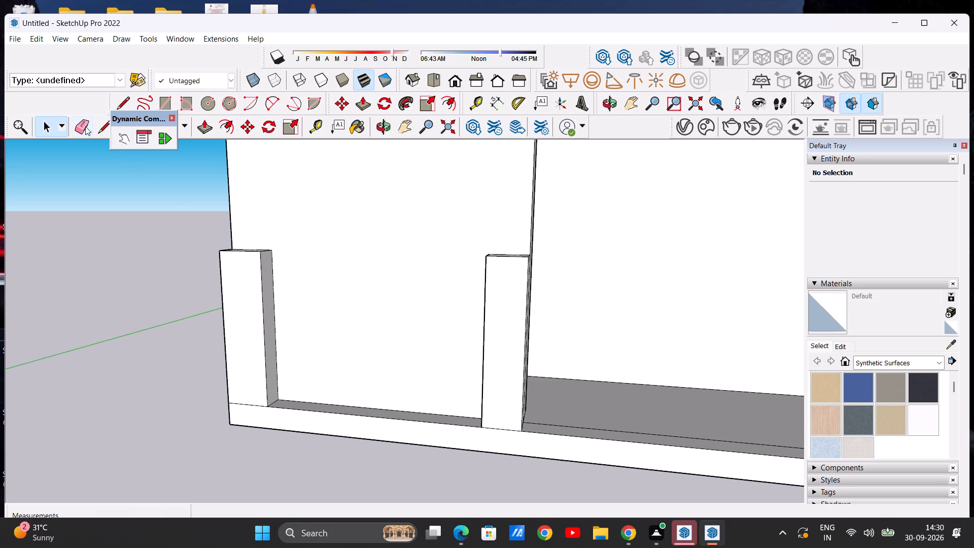
# Draw a horizontal line about 6' 11 1/4" long on the tall wall between the left and middle piers, just below their tops.
pyautogui.click(125, 100)
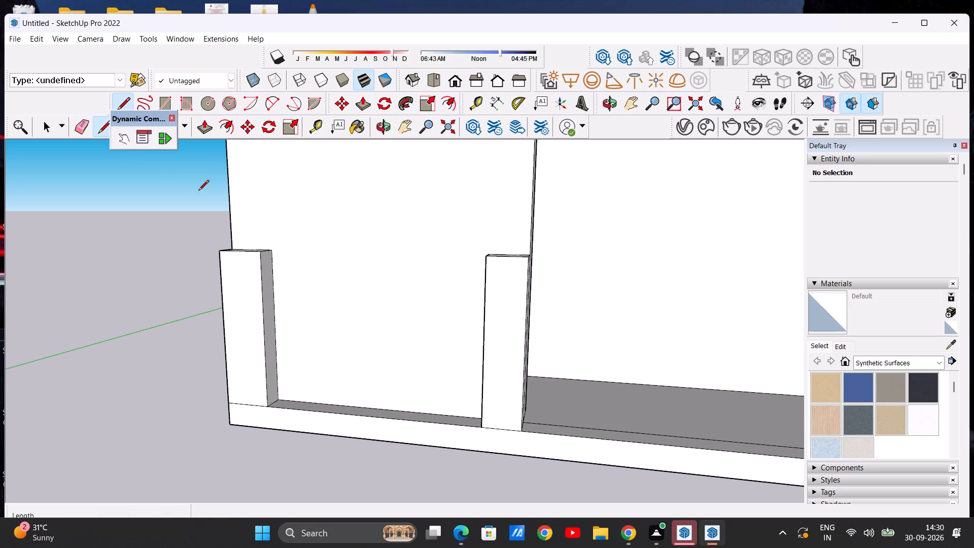
pyautogui.scroll(5, 291, 293)
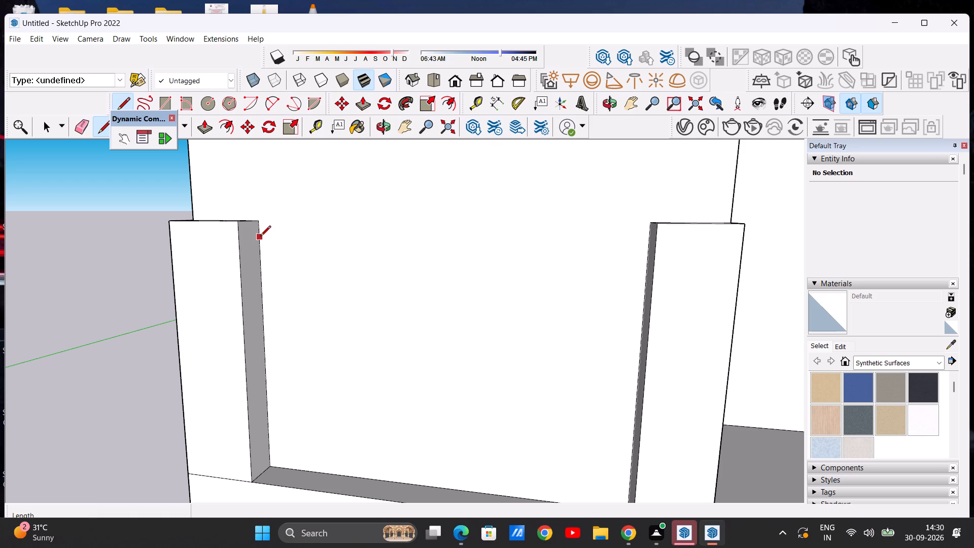
pyautogui.click(260, 237)
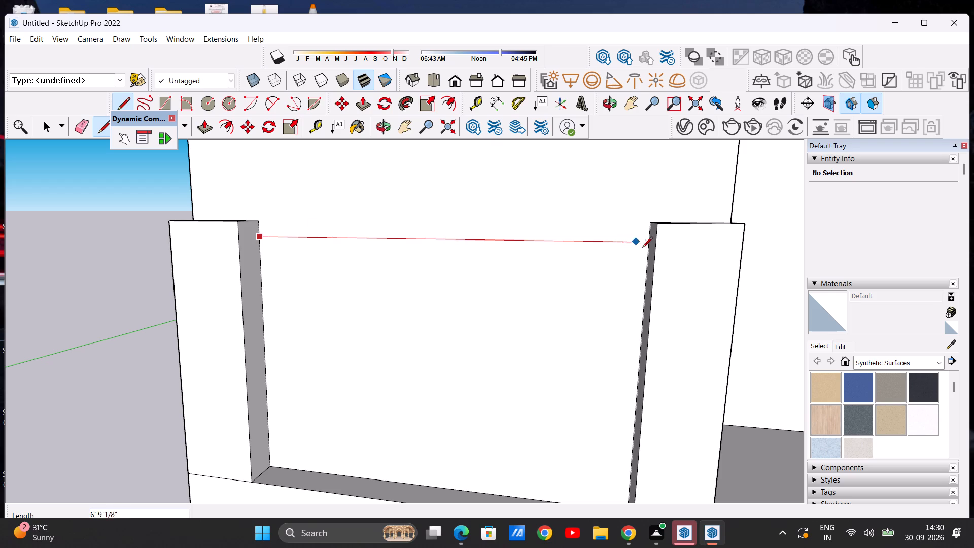
pyautogui.click(647, 246)
pyautogui.press('space')
# Draw a second horizontal line about 6' 11 1/4" long on the tall wall between the left and middle piers, slightly below the first.
pyautogui.scroll(-13, 281, 364)
pyautogui.moveTo(277, 356); pyautogui.dragTo(316, 350, button='middle')
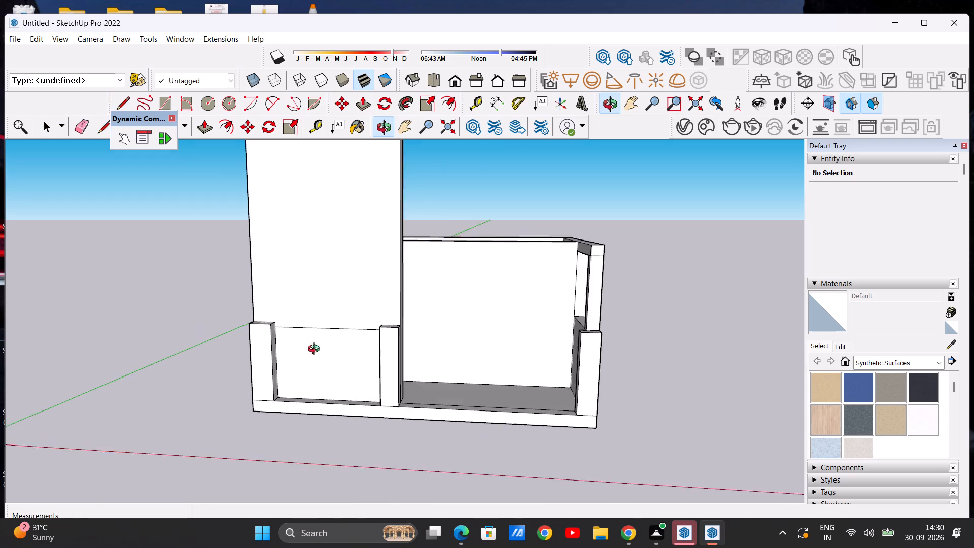
pyautogui.moveTo(316, 350); pyautogui.dragTo(335, 331, button='middle')
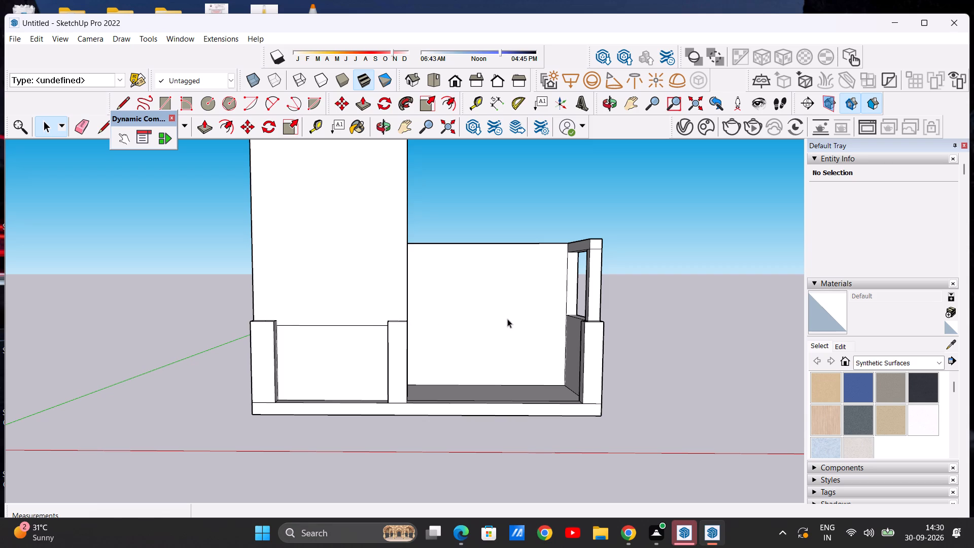
pyautogui.scroll(6, 311, 372)
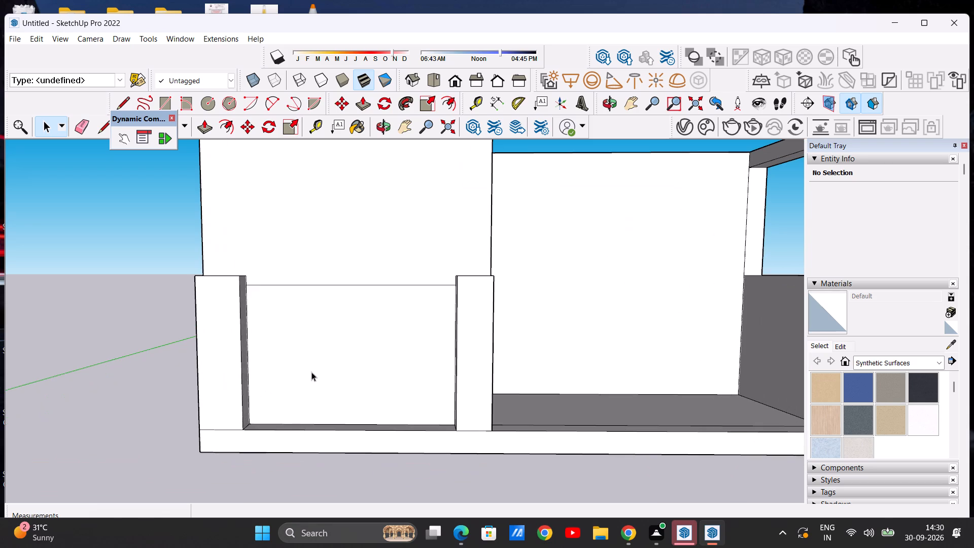
pyautogui.click(100, 126)
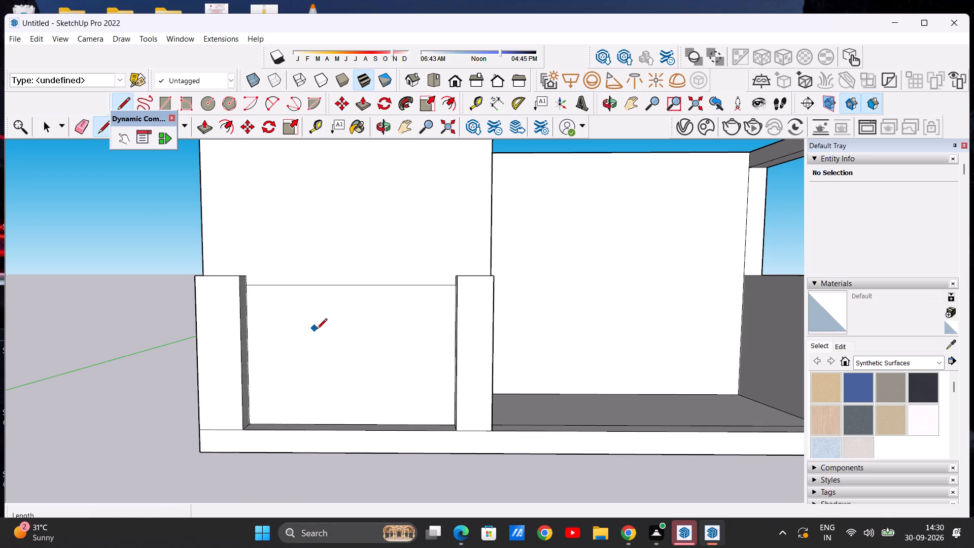
pyautogui.scroll(7, 319, 331)
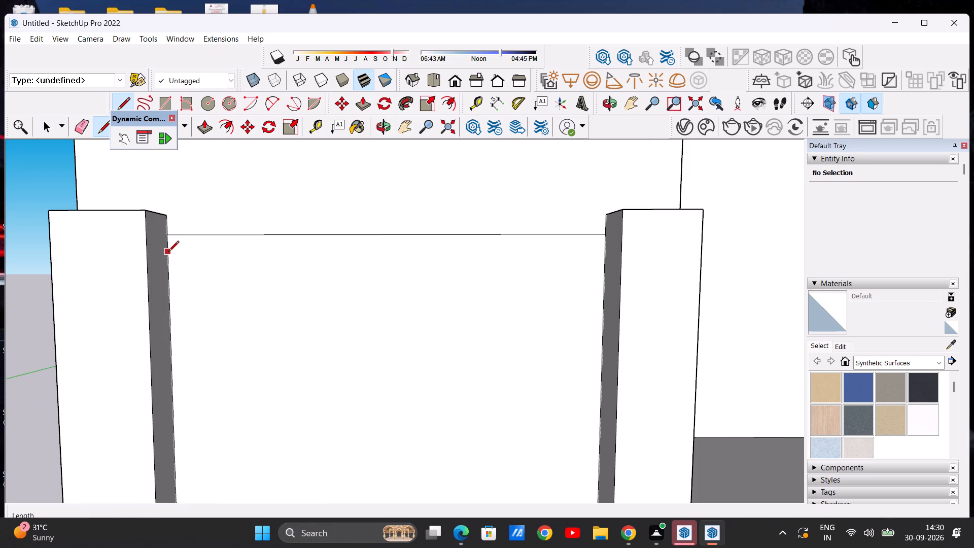
pyautogui.click(168, 252)
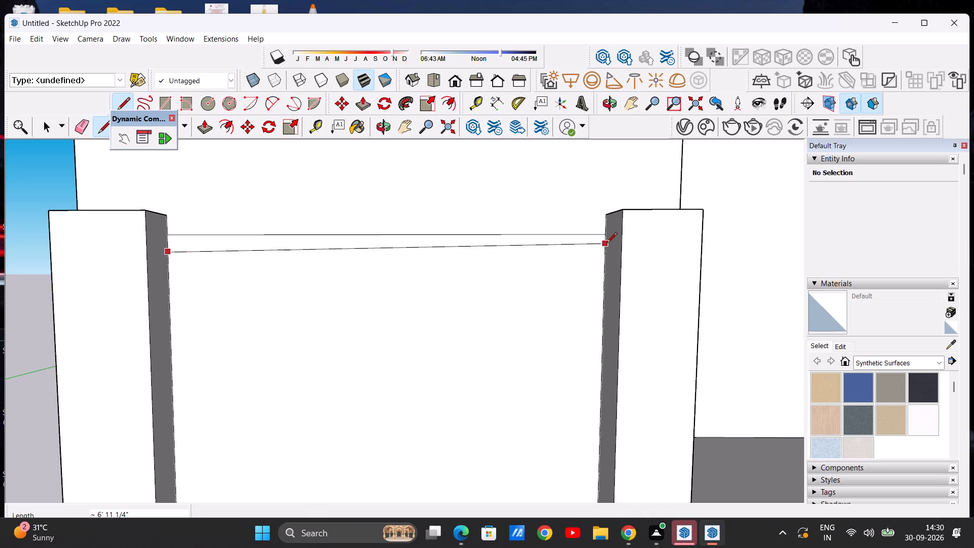
pyautogui.click(603, 250)
pyautogui.press('space')
# Push/Pull the narrow strip between the two lines out about 8 13/16" to the left pier's front face, forming a rail between the piers.
pyautogui.scroll(-8, 502, 321)
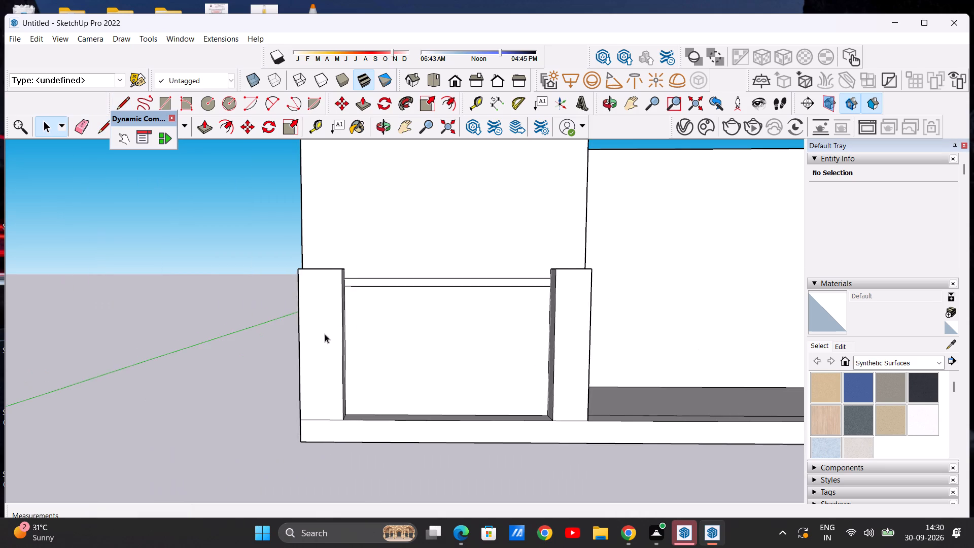
pyautogui.moveTo(333, 334); pyautogui.dragTo(429, 335, button='middle')
pyautogui.click(200, 123)
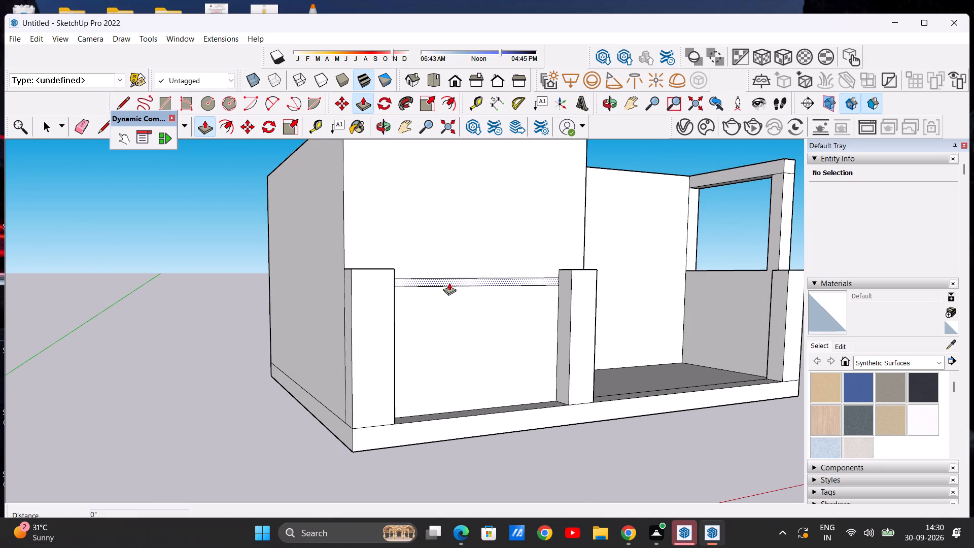
pyautogui.scroll(10, 446, 283)
pyautogui.click(342, 278)
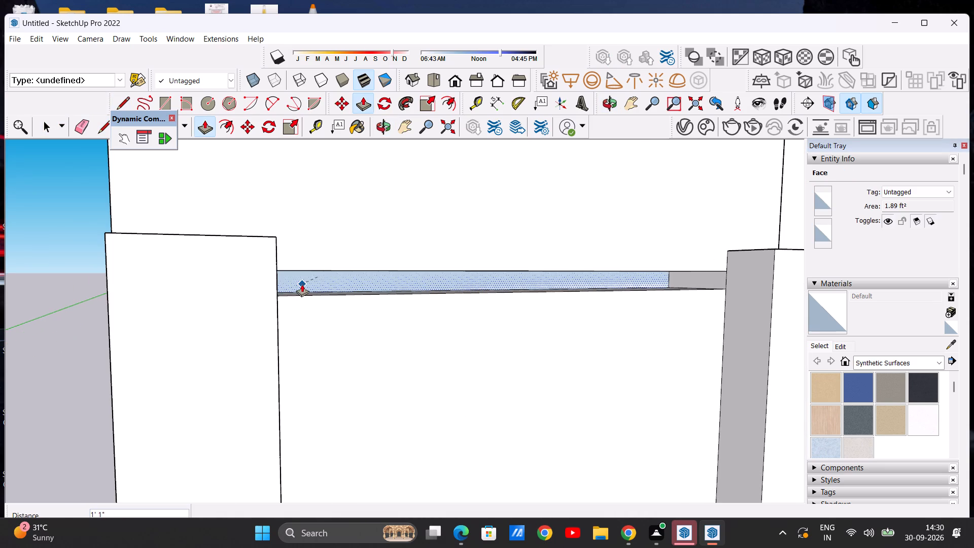
pyautogui.click(277, 294)
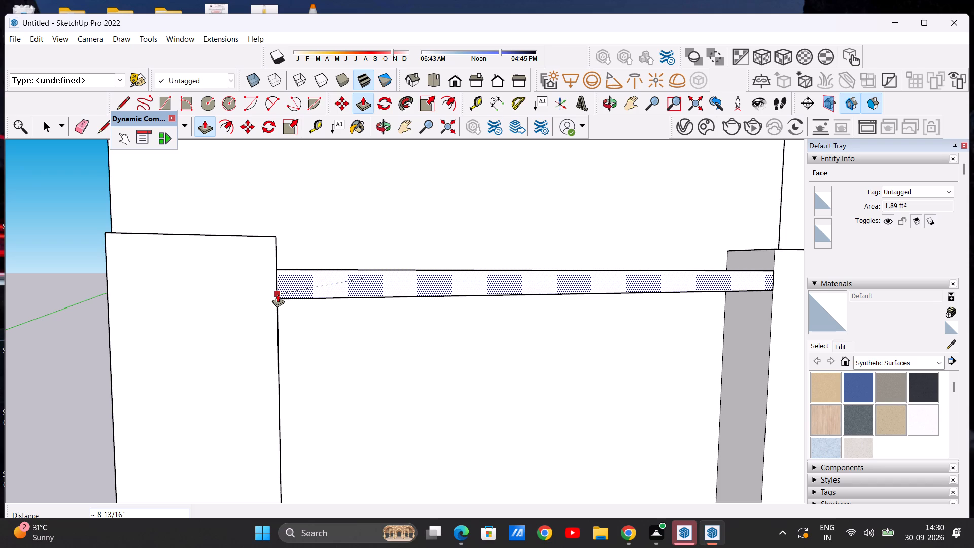
pyautogui.press('space')
# Examine the rail between the left and middle piers from above, from the front and within the whole model.
pyautogui.scroll(-8, 287, 324)
pyautogui.moveTo(292, 311); pyautogui.dragTo(298, 369, button='middle')
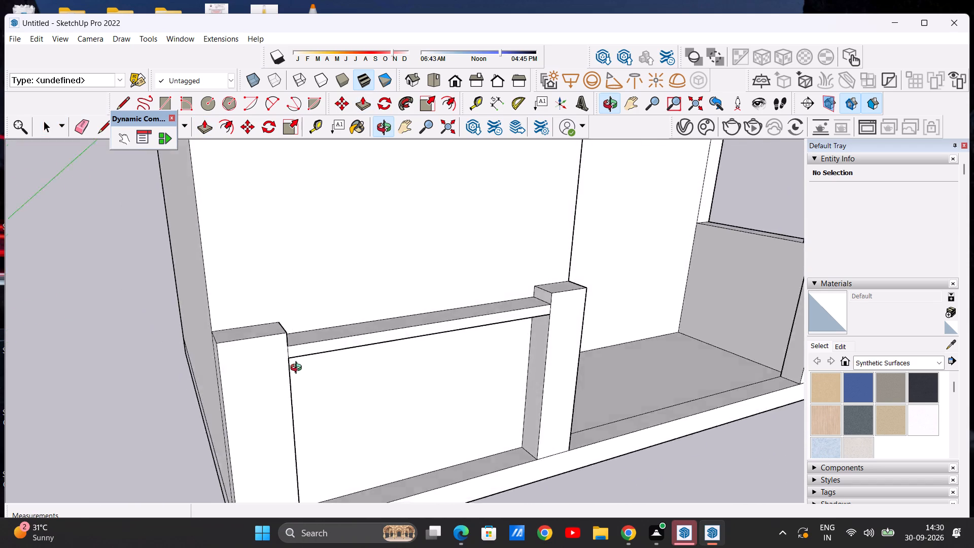
pyautogui.moveTo(298, 369); pyautogui.dragTo(237, 296, button='middle')
pyautogui.scroll(-13, 254, 354)
pyautogui.scroll(5, 399, 346)
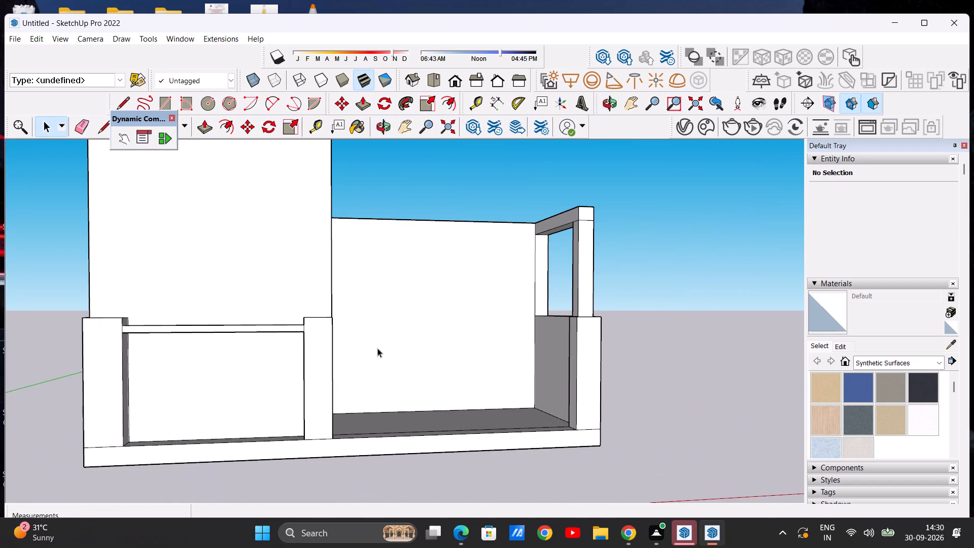
pyautogui.moveTo(369, 362); pyautogui.dragTo(353, 360, button='middle')
pyautogui.scroll(-3, 354, 365)
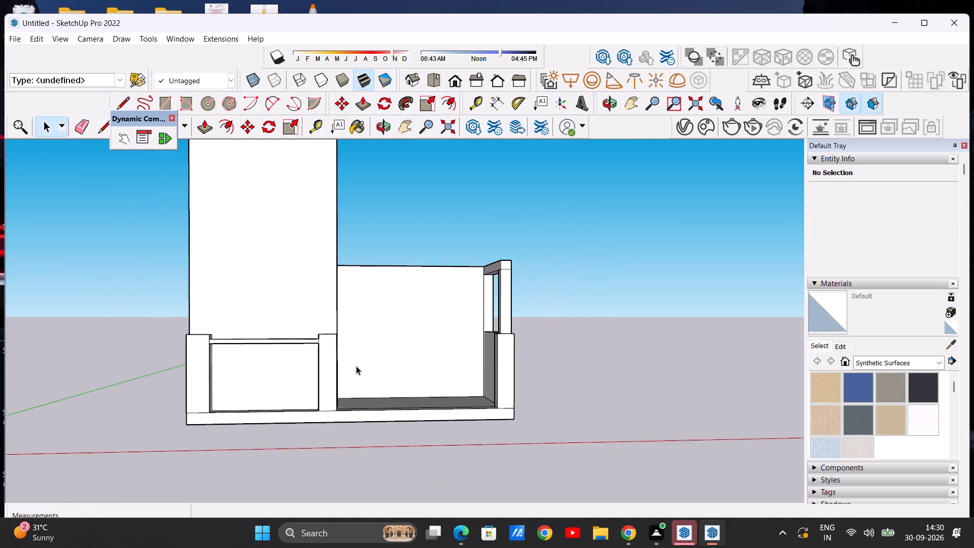
pyautogui.scroll(-8, 356, 366)
pyautogui.scroll(4, 356, 366)
pyautogui.scroll(-3, 356, 364)
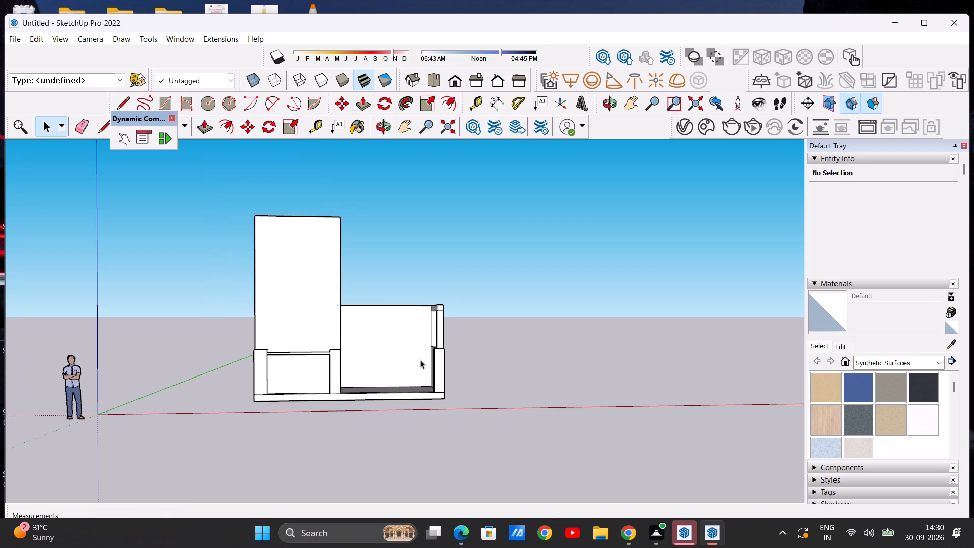
pyautogui.scroll(7, 278, 371)
pyautogui.moveTo(303, 380); pyautogui.dragTo(296, 366, button='middle')
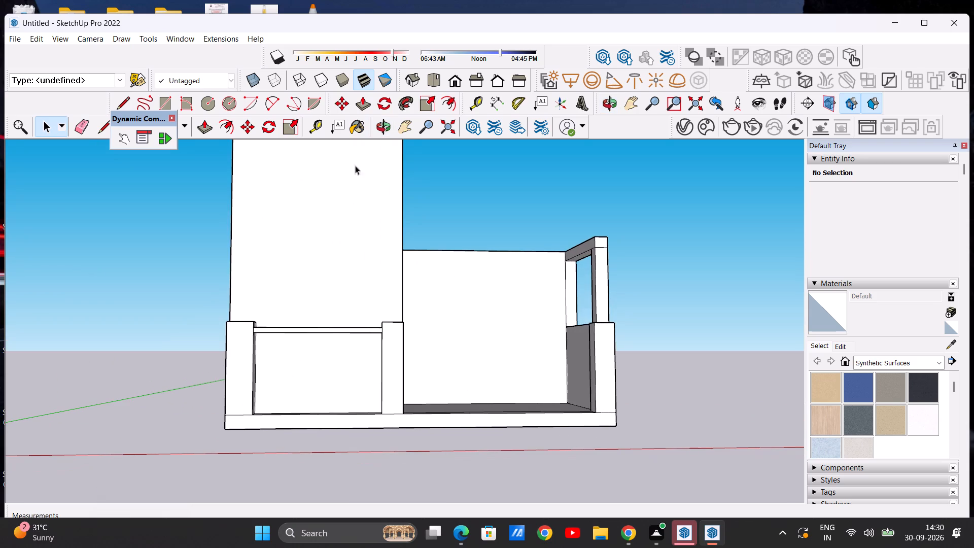
# In front view, draw a rectangle about 4' 4 1/8" by 2' 1 7/8" on the wall below the rail, between the left and middle piers.
pyautogui.click(453, 79)
pyautogui.scroll(6, 295, 348)
pyautogui.click(167, 101)
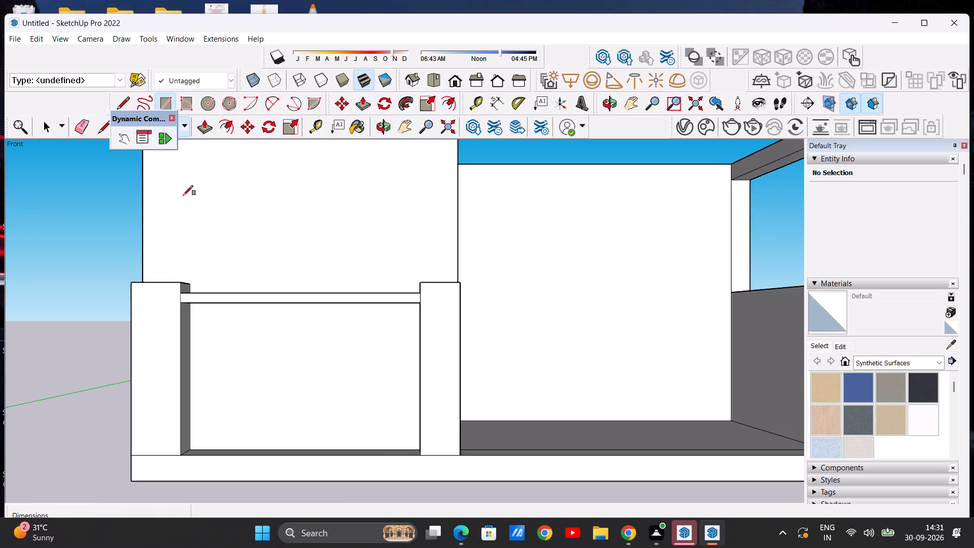
pyautogui.scroll(5, 281, 395)
pyautogui.scroll(-4, 281, 395)
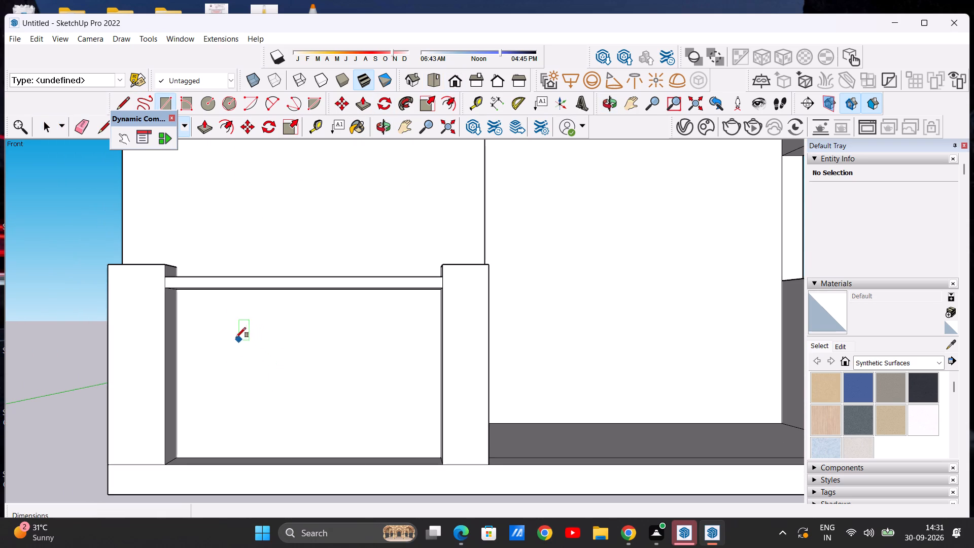
pyautogui.click(227, 329)
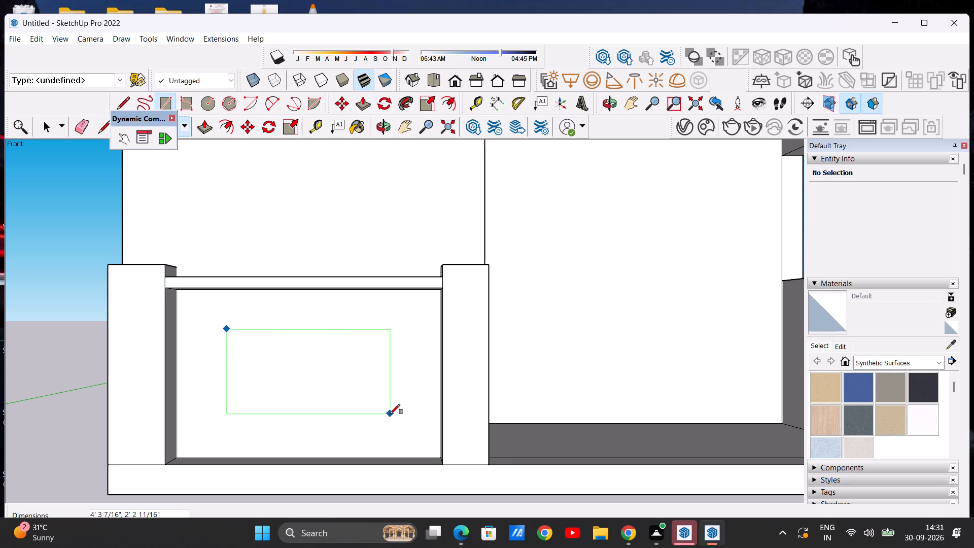
pyautogui.click(392, 412)
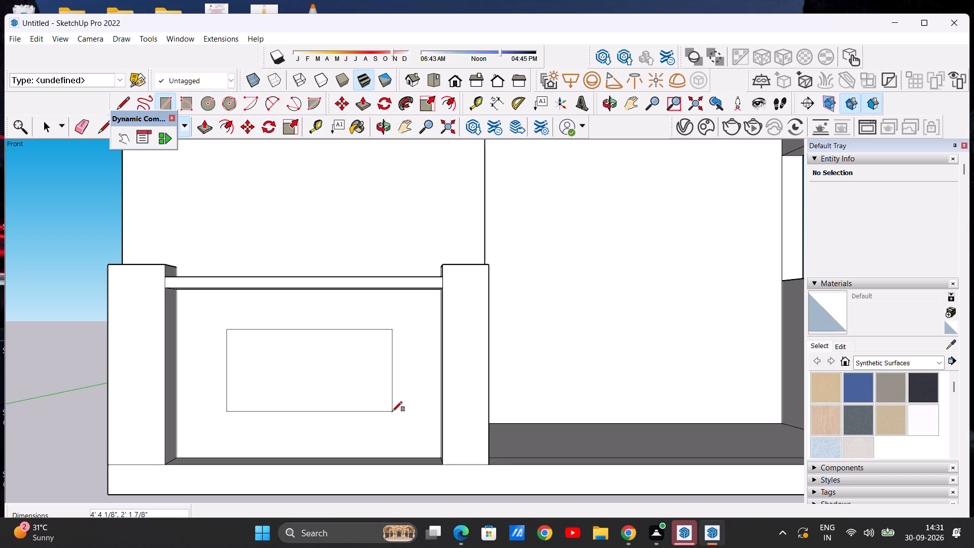
pyautogui.press('space')
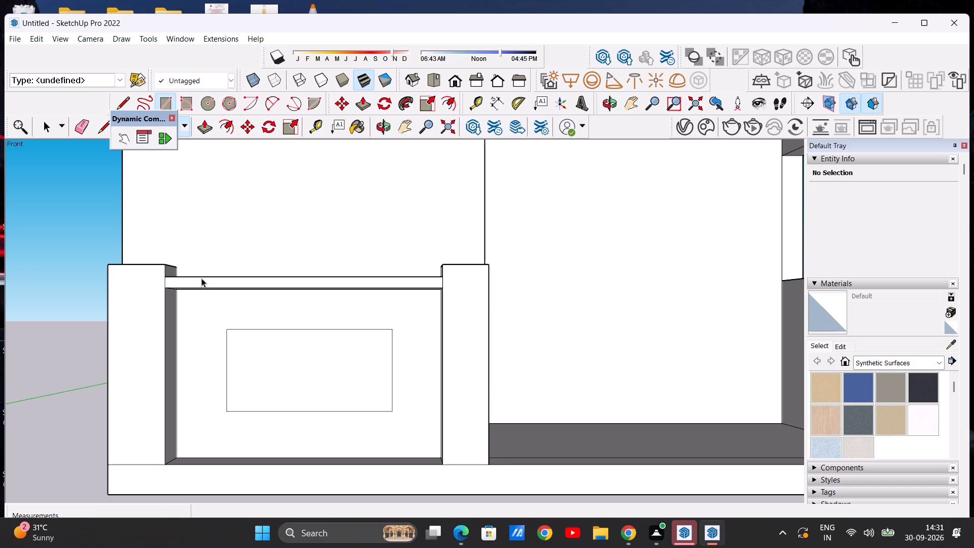
# Offset the rectangle's outline inward by about 3 13/16" to form a border.
pyautogui.click(228, 124)
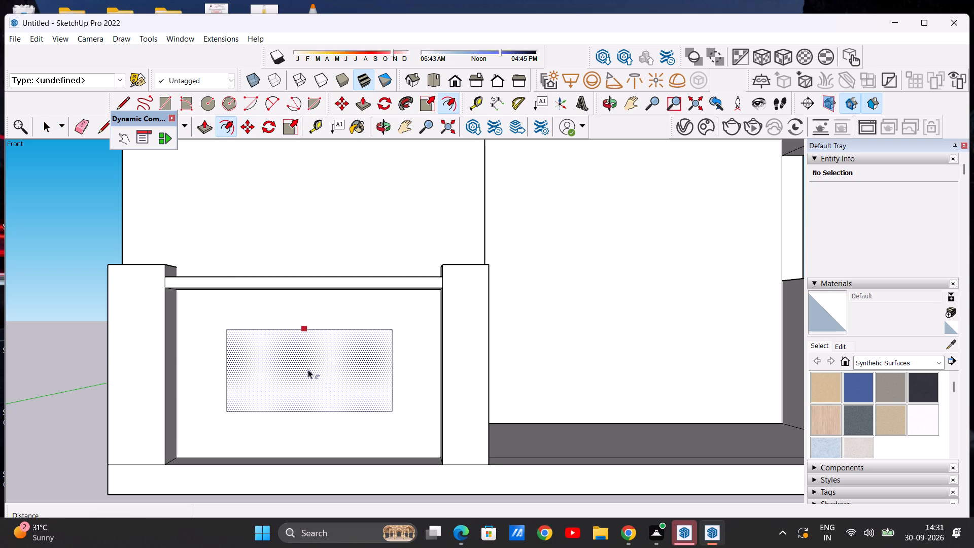
pyautogui.click(301, 341)
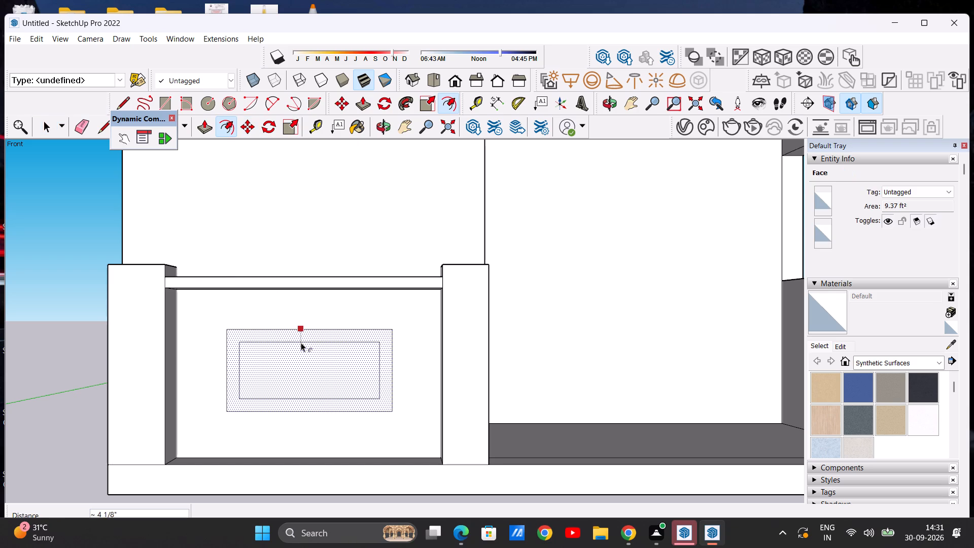
pyautogui.click(301, 341)
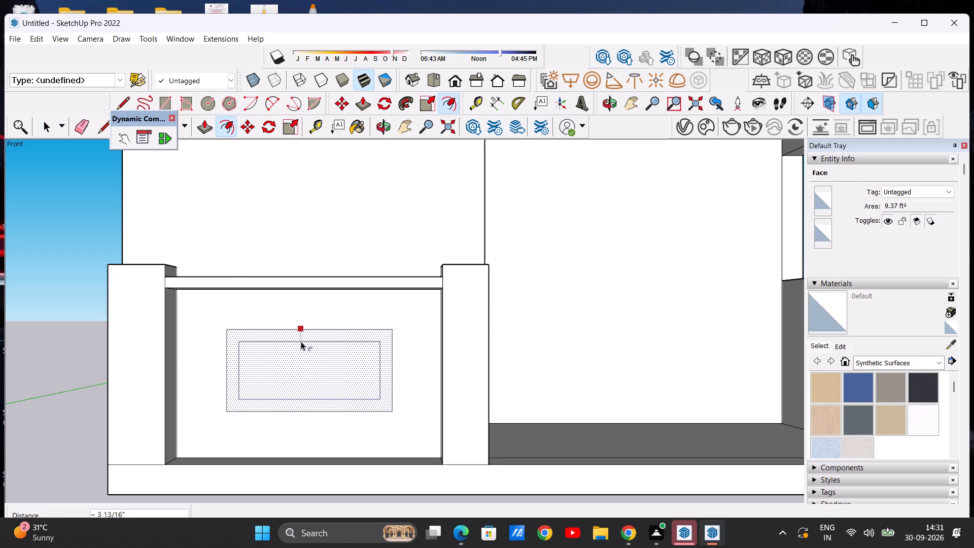
pyautogui.press('space')
pyautogui.press('space')
# Push/Pull the border between the two rectangles outward about 8" to form a raised frame on the wall.
pyautogui.moveTo(169, 391); pyautogui.dragTo(257, 398, button='middle')
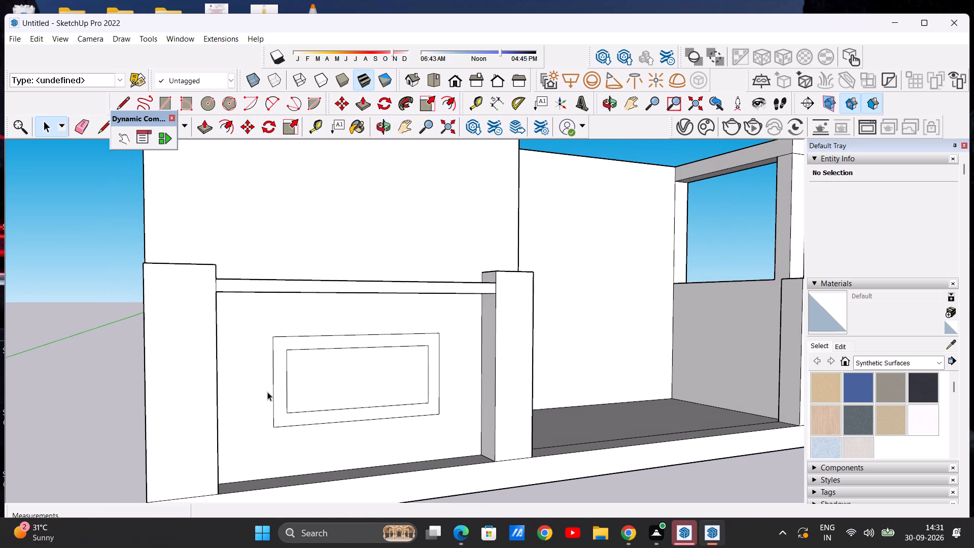
pyautogui.scroll(1, 274, 385)
pyautogui.click(201, 130)
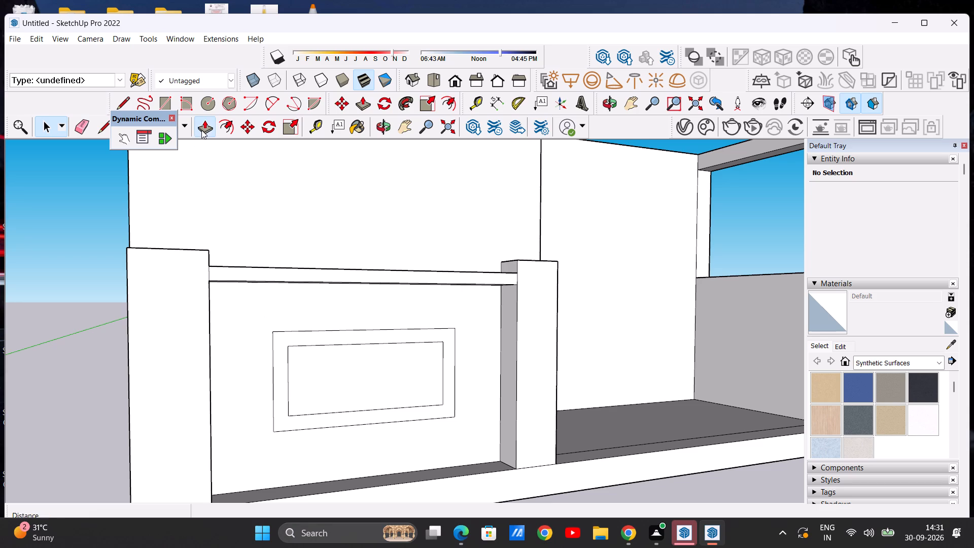
pyautogui.scroll(4, 299, 384)
pyautogui.click(277, 384)
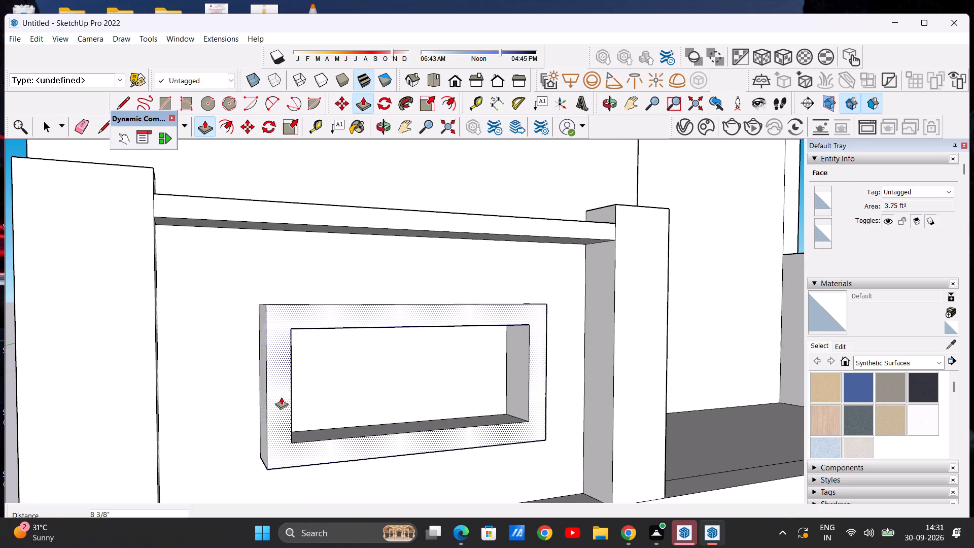
pyautogui.click(282, 397)
pyautogui.press('space')
# Examine the raised frame and the overall proportions of the elevation from an angle and in front view.
pyautogui.scroll(-4, 194, 366)
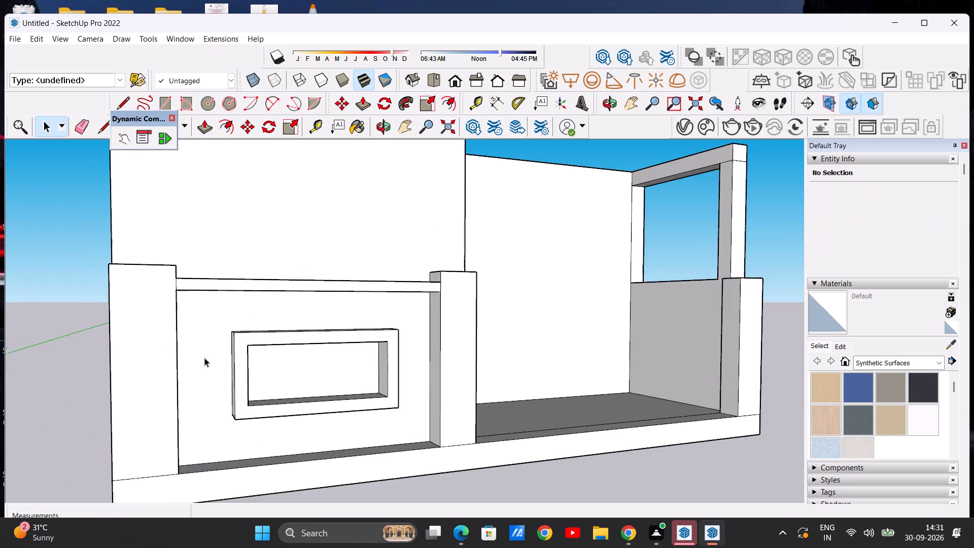
pyautogui.scroll(-9, 204, 358)
pyautogui.moveTo(336, 366); pyautogui.dragTo(258, 376, button='middle')
pyautogui.scroll(-11, 260, 376)
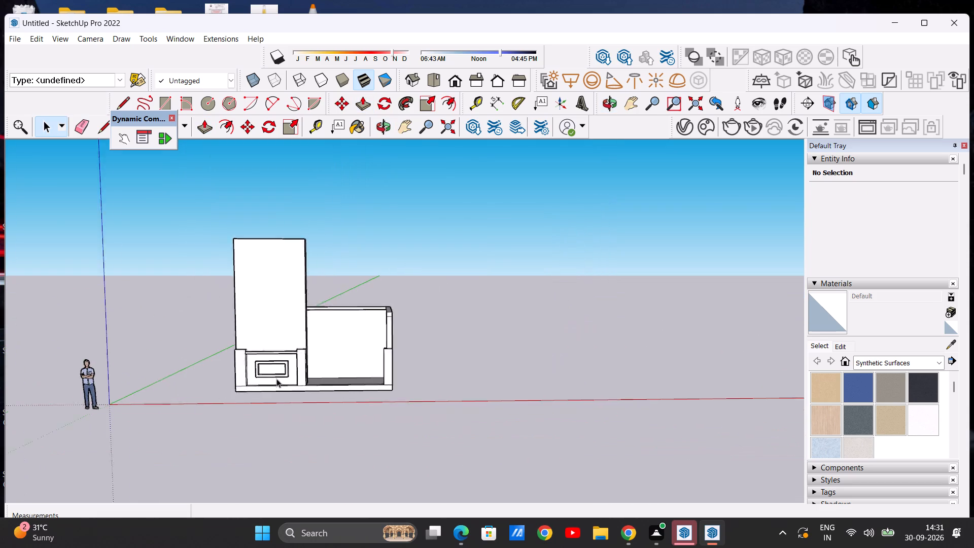
pyautogui.scroll(-1, 276, 379)
pyautogui.scroll(7, 295, 346)
pyautogui.moveTo(309, 375); pyautogui.dragTo(294, 367, button='middle')
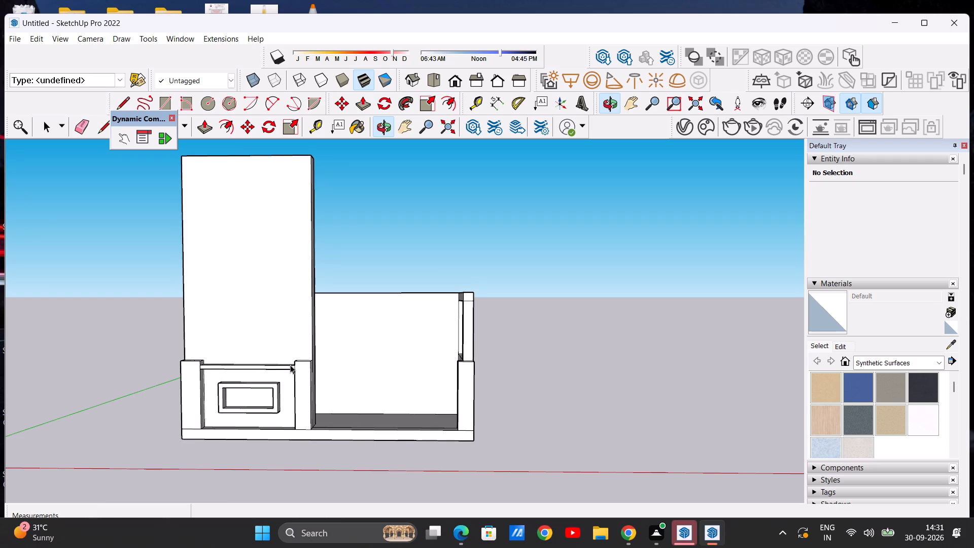
pyautogui.scroll(-2, 542, 370)
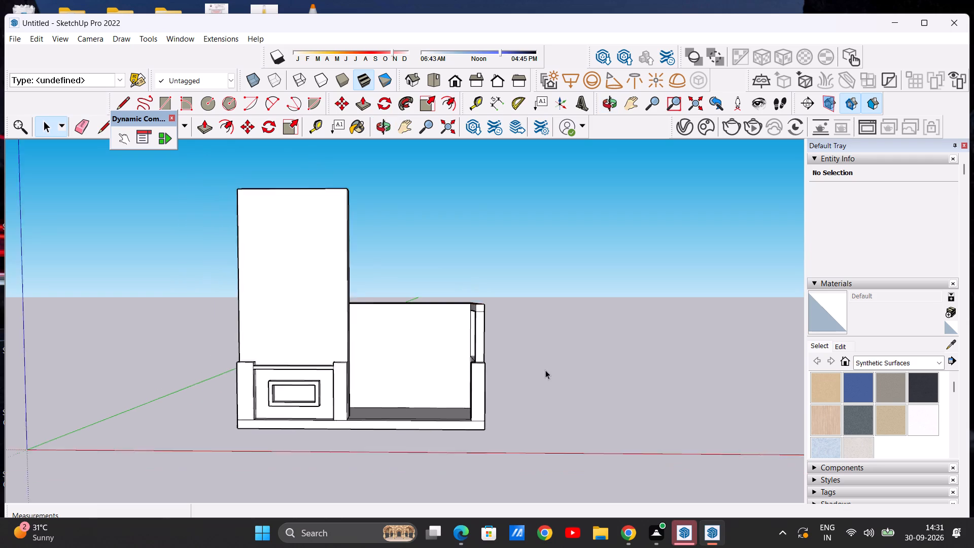
pyautogui.scroll(-1, 545, 370)
pyautogui.scroll(3, 376, 377)
pyautogui.moveTo(384, 386); pyautogui.dragTo(371, 371, button='middle')
pyautogui.scroll(1, 482, 316)
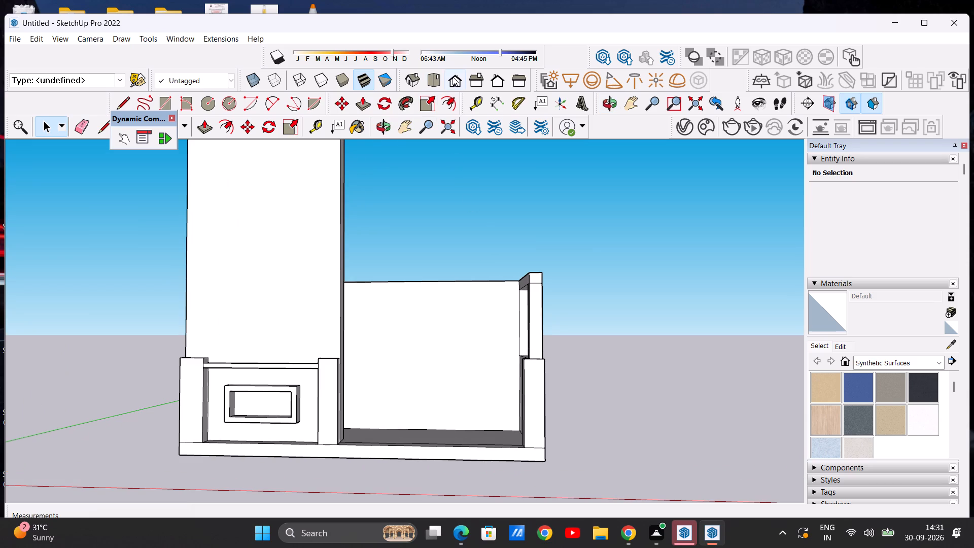
pyautogui.click(453, 77)
pyautogui.scroll(3, 569, 269)
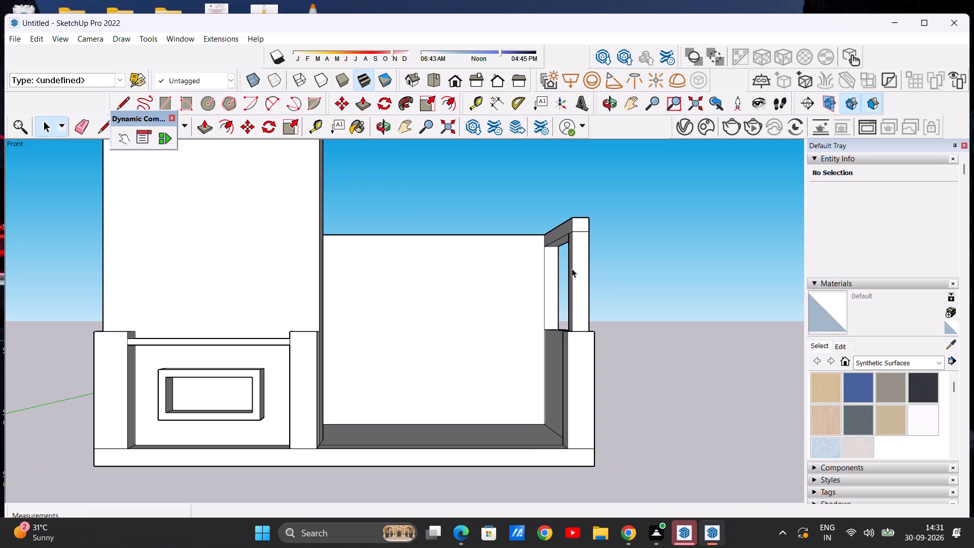
pyautogui.scroll(-2, 503, 303)
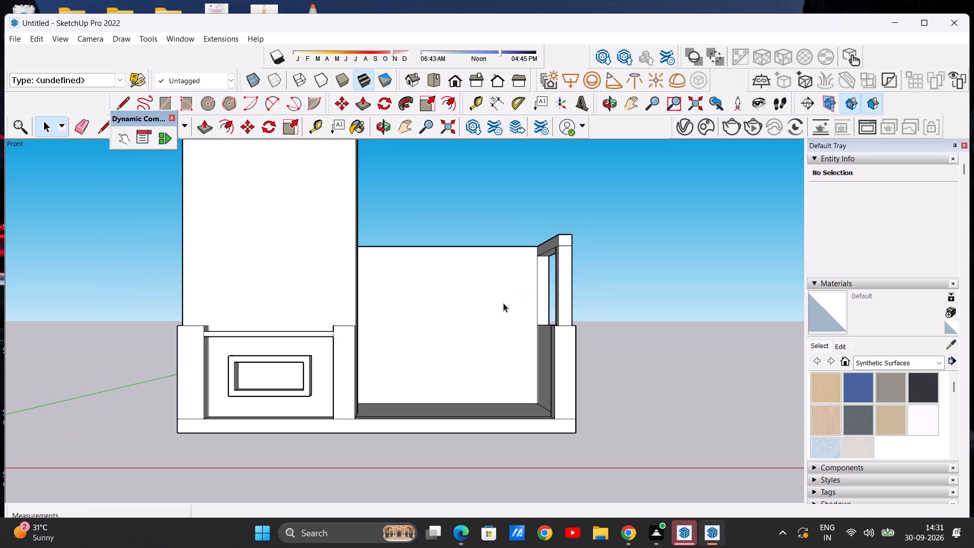
pyautogui.scroll(2, 531, 305)
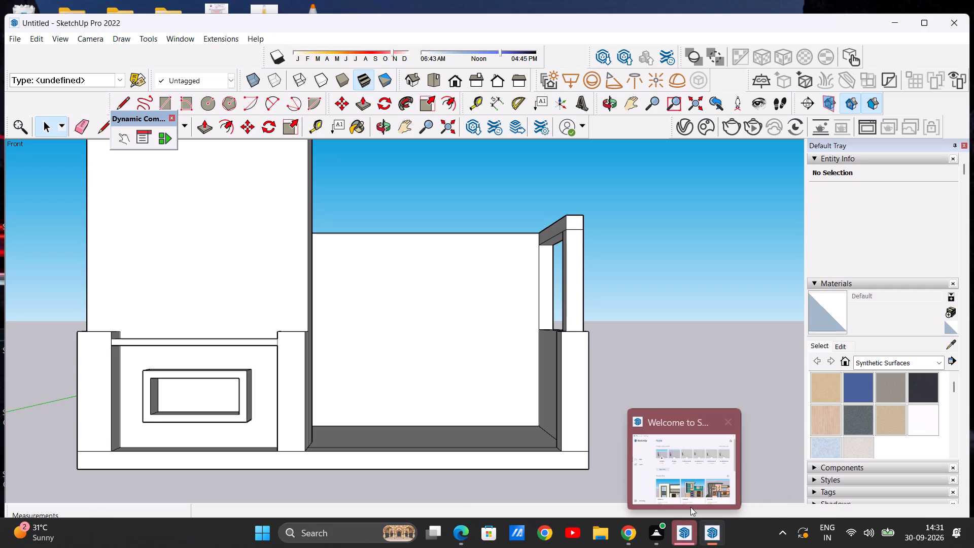
pyautogui.click(710, 488)
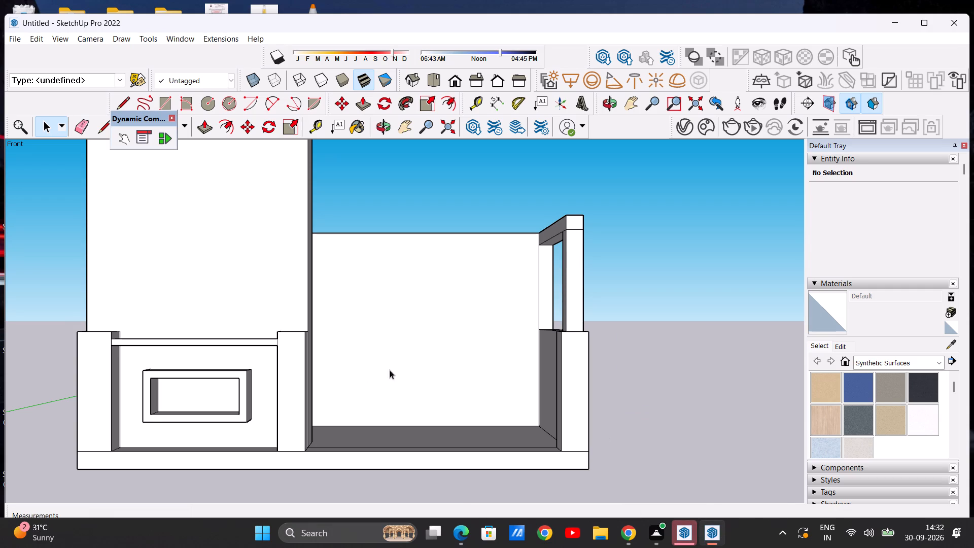
# Examine the raised wall frame, front piers and side walls of the elevation in front view and from the side.
pyautogui.scroll(-3, 434, 371)
pyautogui.scroll(5, 406, 369)
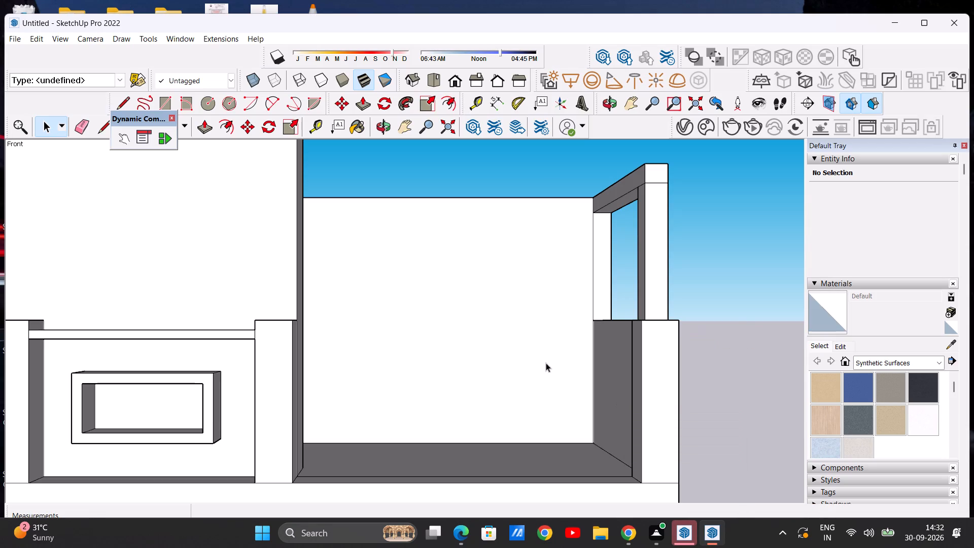
pyautogui.scroll(-5, 558, 368)
pyautogui.scroll(5, 343, 366)
pyautogui.scroll(-9, 359, 386)
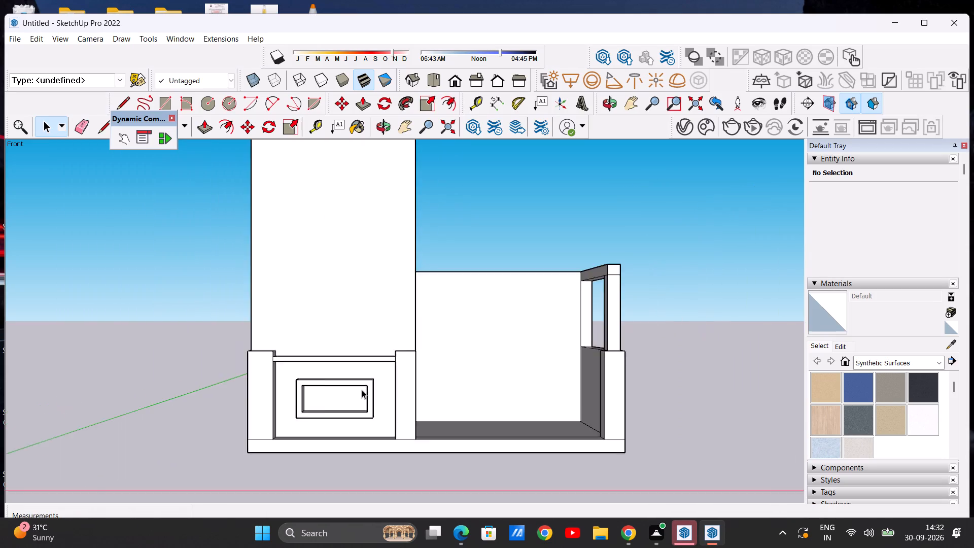
pyautogui.scroll(-3, 362, 390)
pyautogui.scroll(7, 433, 393)
pyautogui.scroll(-6, 335, 370)
pyautogui.moveTo(245, 361); pyautogui.dragTo(578, 343, button='middle')
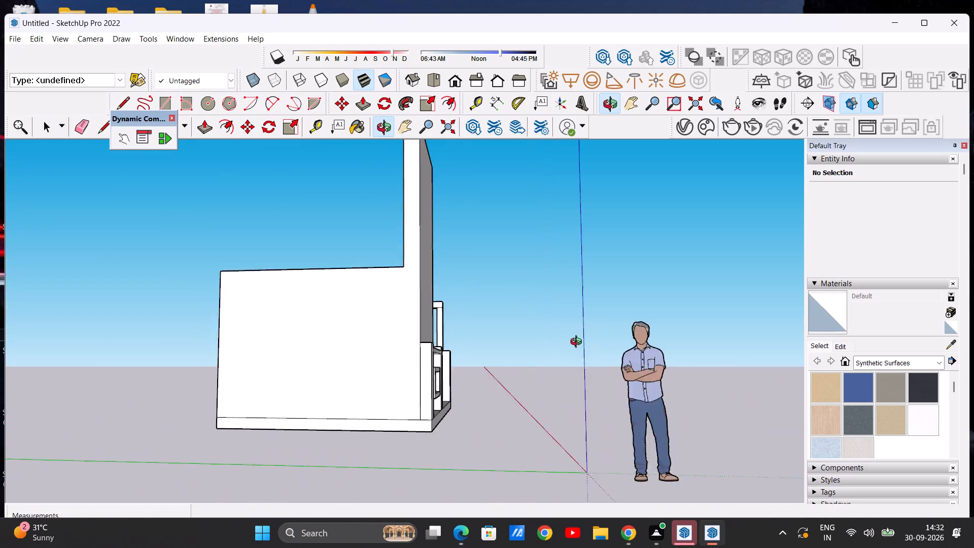
pyautogui.moveTo(578, 343); pyautogui.dragTo(281, 355, button='middle')
pyautogui.moveTo(258, 360); pyautogui.dragTo(243, 374, button='middle')
pyautogui.scroll(6, 322, 389)
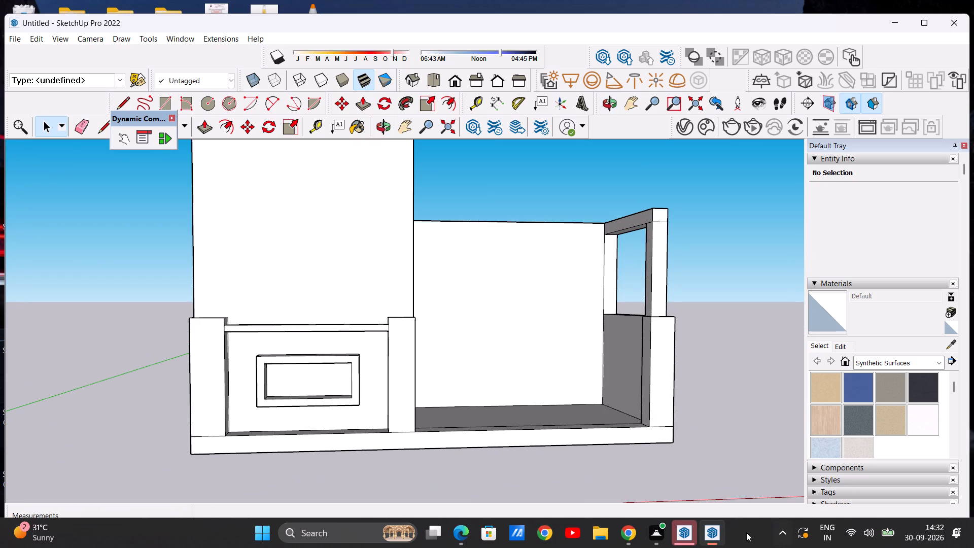
# Close the leftover Welcome to SketchUp window, keeping the untitled model open.
pyautogui.click(699, 481)
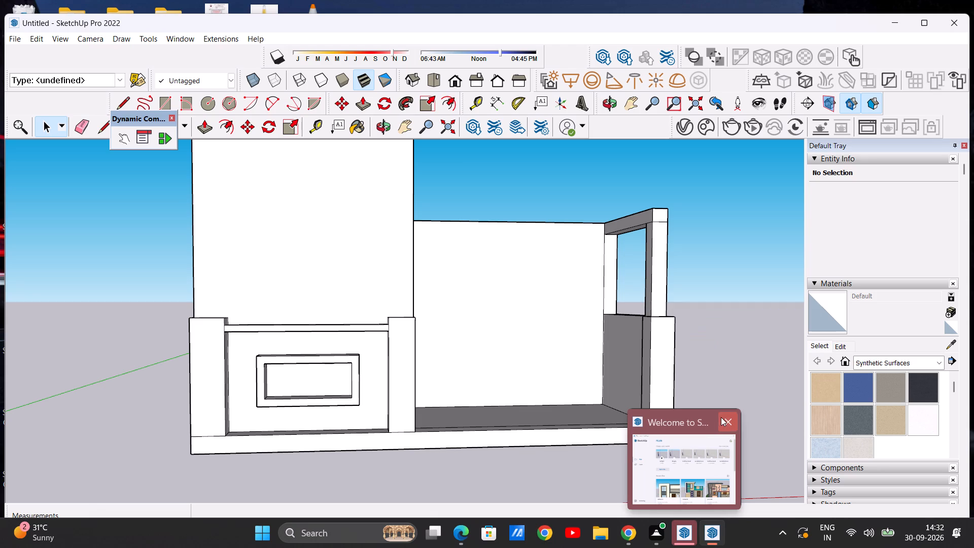
pyautogui.click(721, 417)
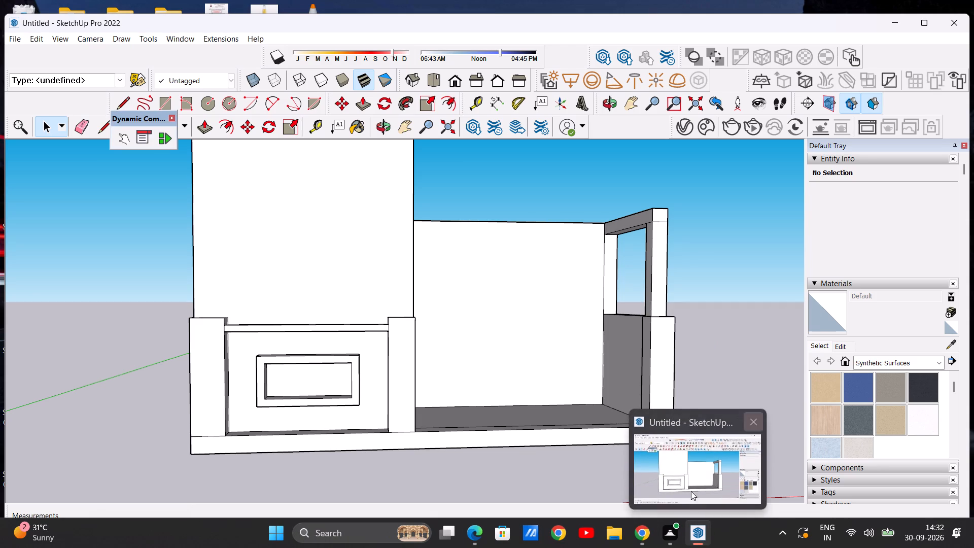
# Check the Modern Elevation brief and compare the tall front wall and lower recessed bay with it.
pyautogui.click(560, 390)
pyautogui.scroll(-9, 566, 402)
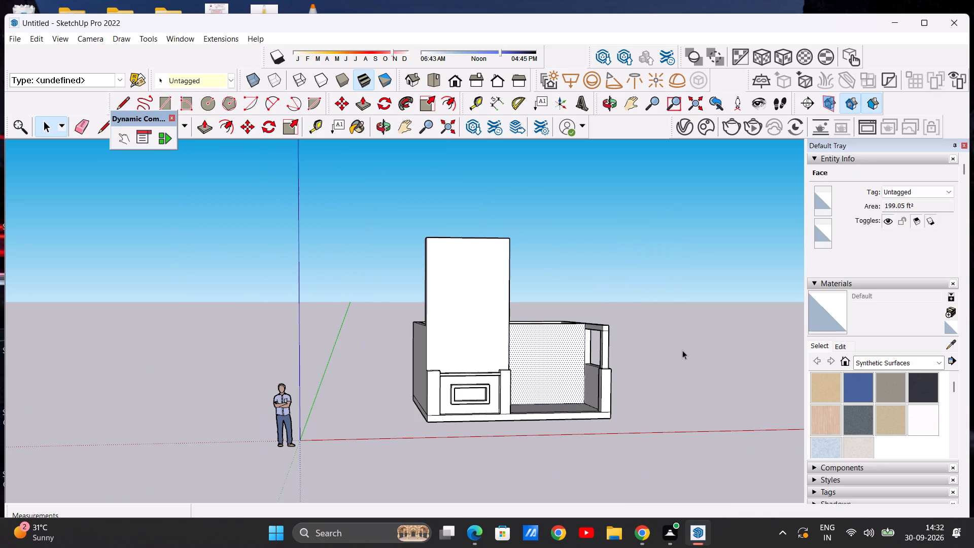
pyautogui.click(682, 350)
pyautogui.scroll(7, 540, 400)
pyautogui.moveTo(548, 393); pyautogui.dragTo(495, 391, button='middle')
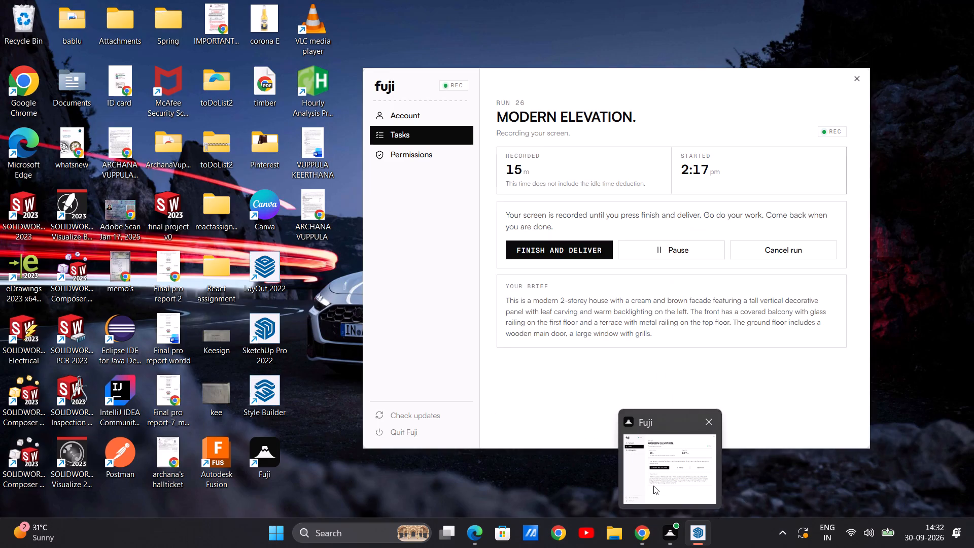
pyautogui.click(697, 482)
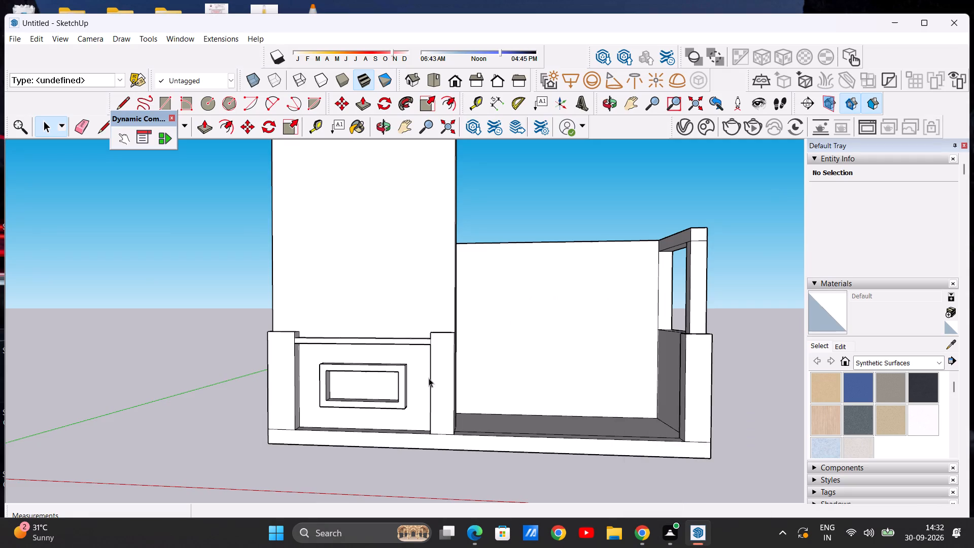
pyautogui.scroll(-7, 429, 376)
pyautogui.scroll(3, 302, 342)
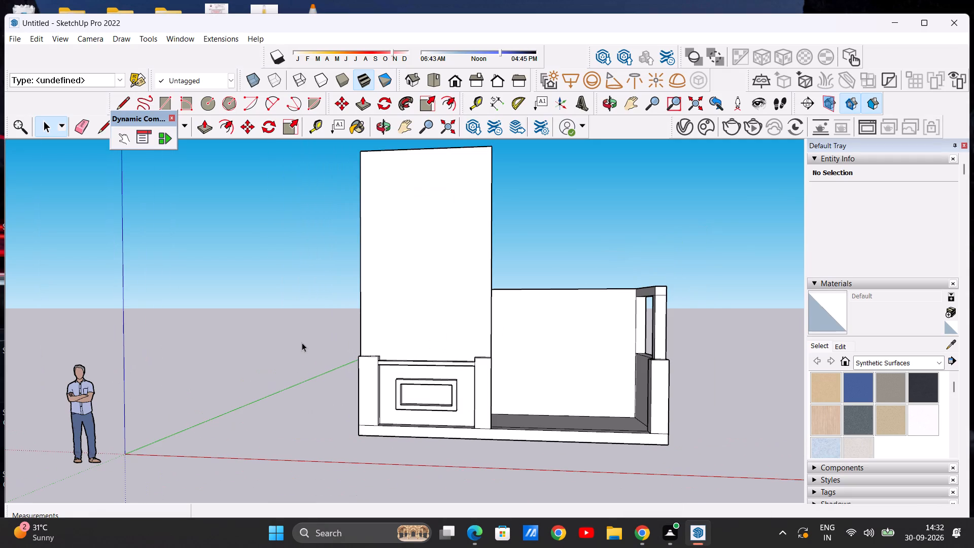
pyautogui.scroll(-7, 310, 358)
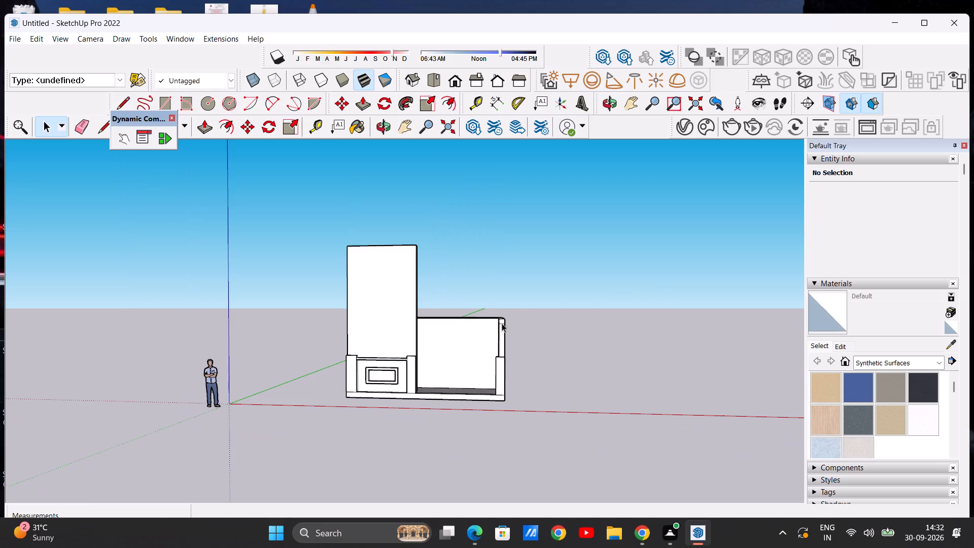
pyautogui.scroll(7, 413, 340)
pyautogui.scroll(-1, 390, 366)
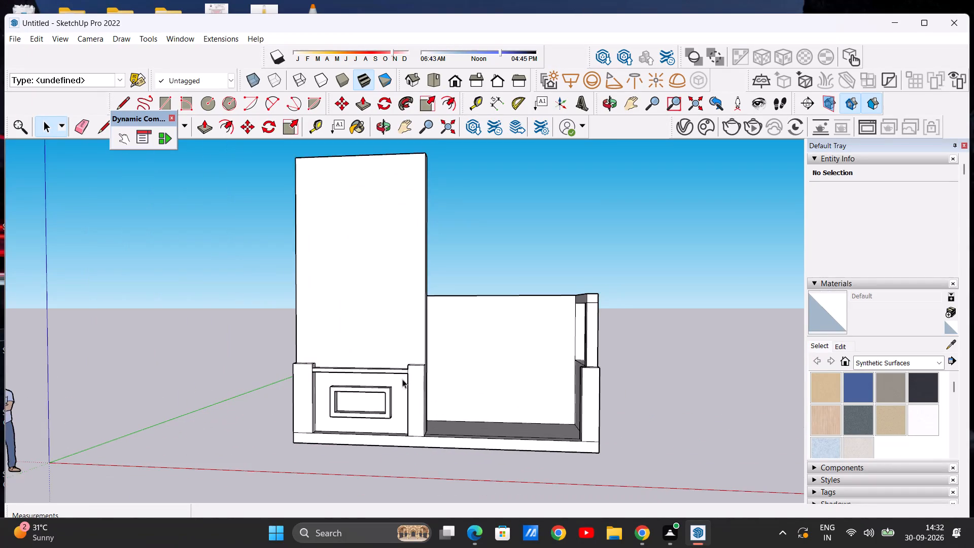
pyautogui.scroll(-1, 408, 382)
pyautogui.scroll(3, 447, 390)
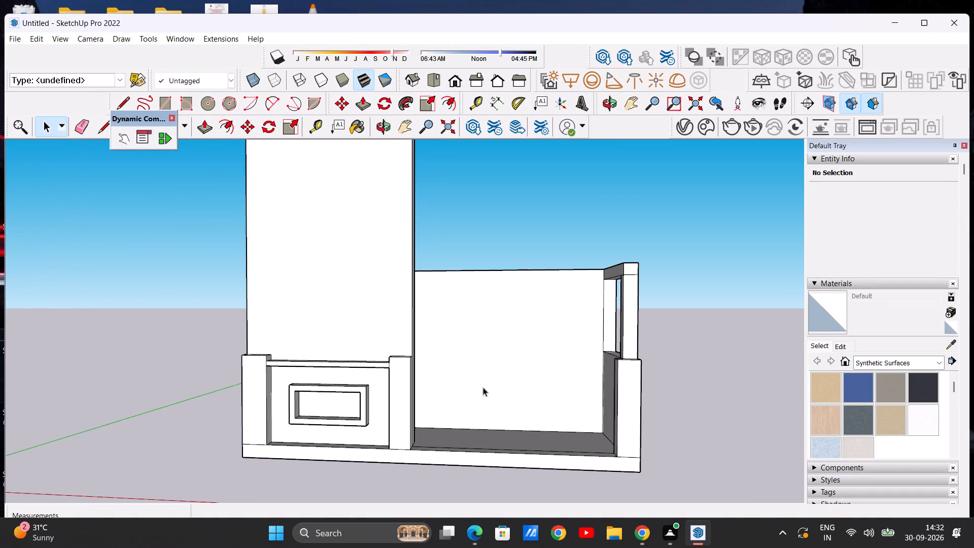
pyautogui.scroll(1, 498, 384)
pyautogui.scroll(-2, 547, 376)
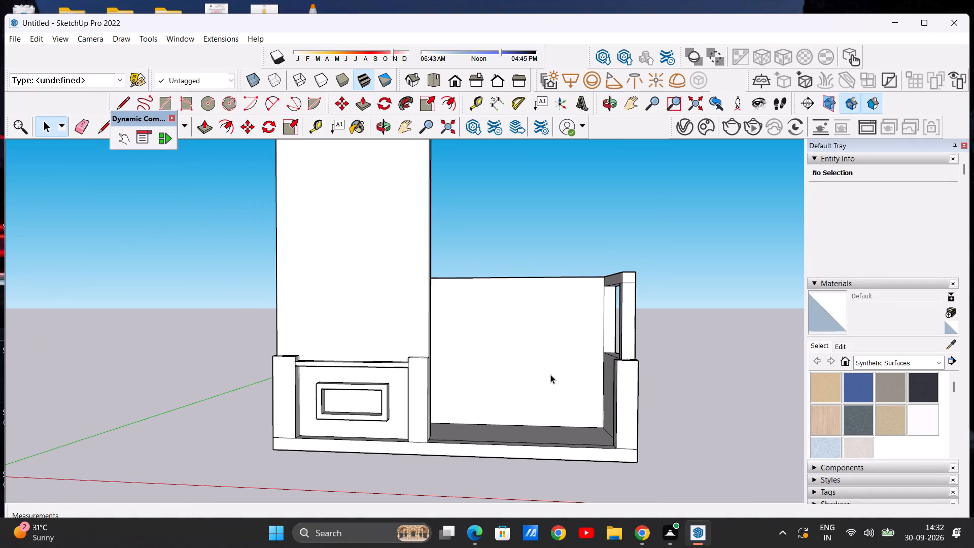
pyautogui.scroll(-3, 563, 366)
pyautogui.scroll(6, 471, 371)
pyautogui.scroll(-8, 432, 382)
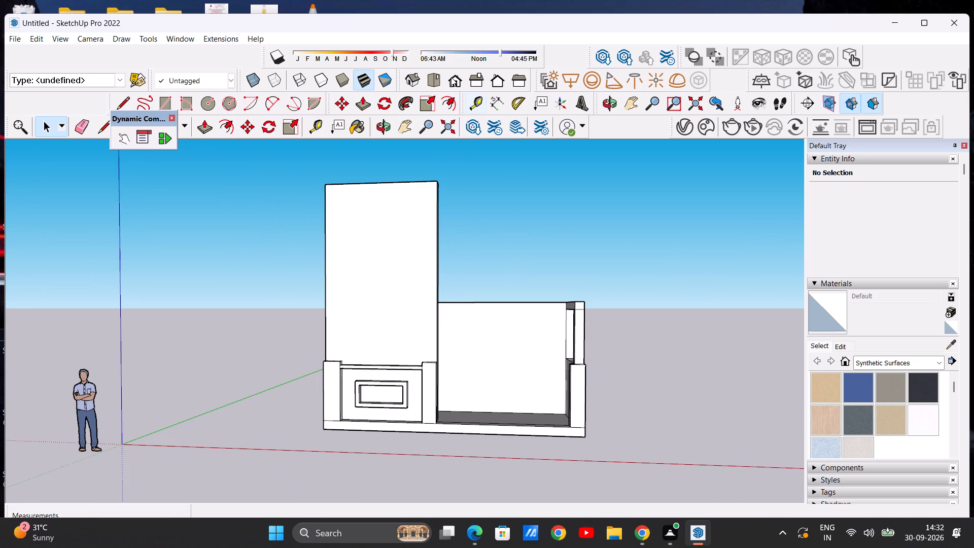
# Examine the blank recessed wall beside the tall front wall, in front view and from a slight angle.
pyautogui.click(451, 84)
pyautogui.scroll(6, 657, 341)
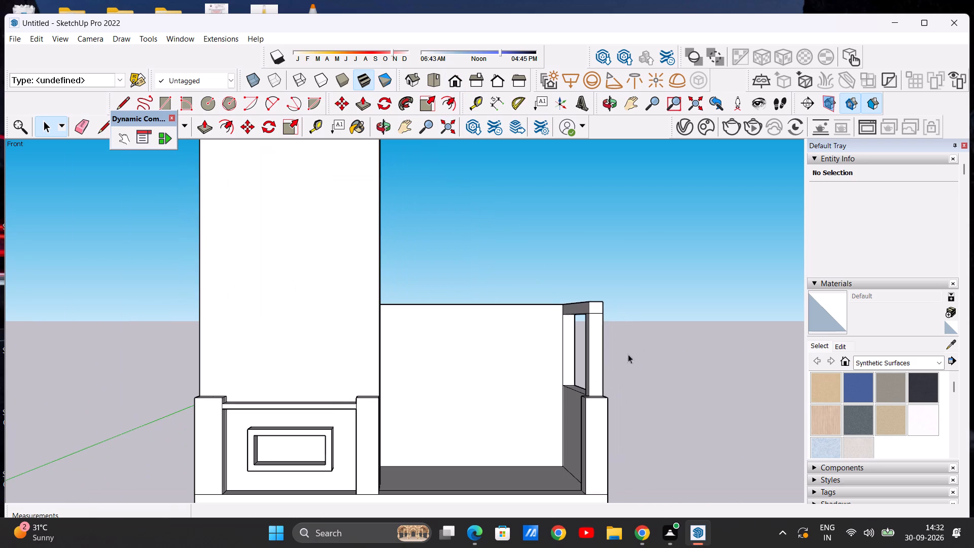
pyautogui.scroll(1, 597, 367)
pyautogui.scroll(-6, 573, 368)
pyautogui.moveTo(577, 422); pyautogui.dragTo(546, 419, button='middle')
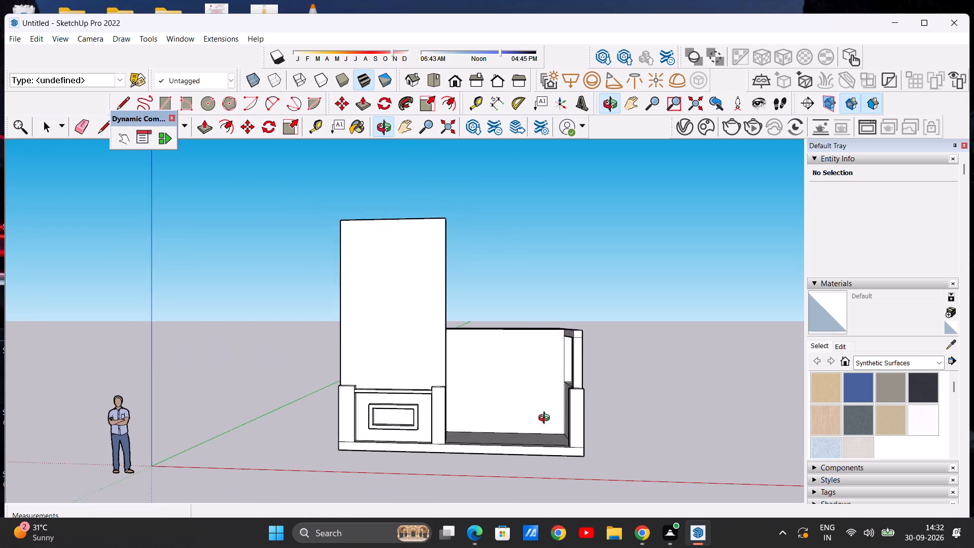
pyautogui.moveTo(546, 419); pyautogui.dragTo(557, 422, button='middle')
pyautogui.scroll(1, 574, 408)
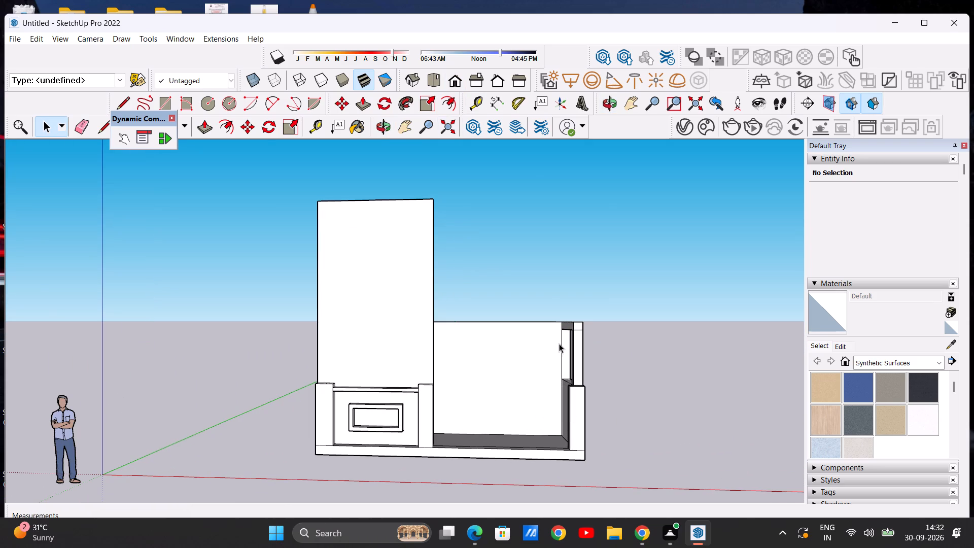
pyautogui.scroll(2, 547, 368)
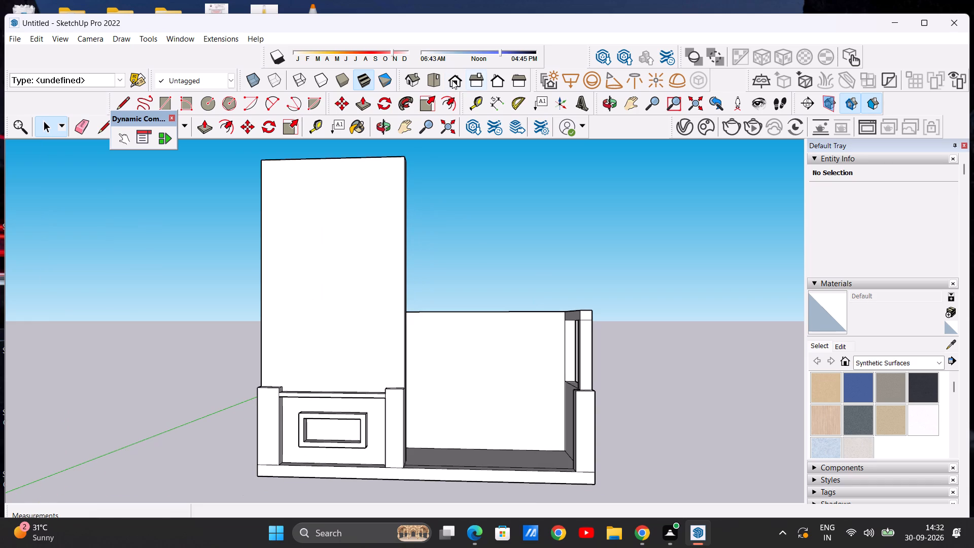
pyautogui.click(452, 80)
pyautogui.scroll(2, 522, 378)
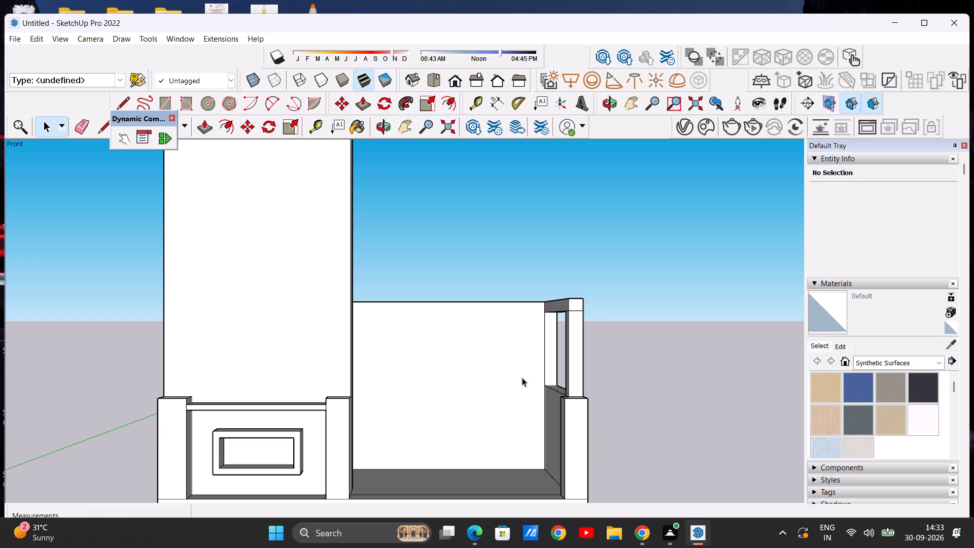
pyautogui.scroll(-12, 543, 345)
pyautogui.scroll(4, 402, 396)
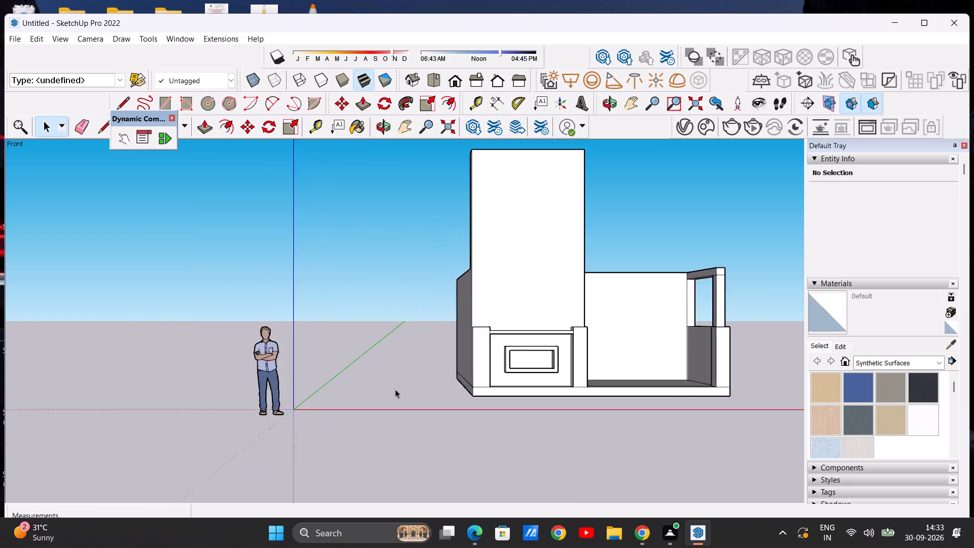
pyautogui.scroll(2, 395, 389)
pyautogui.moveTo(736, 298); pyautogui.dragTo(672, 303, button='middle')
pyautogui.scroll(-7, 552, 319)
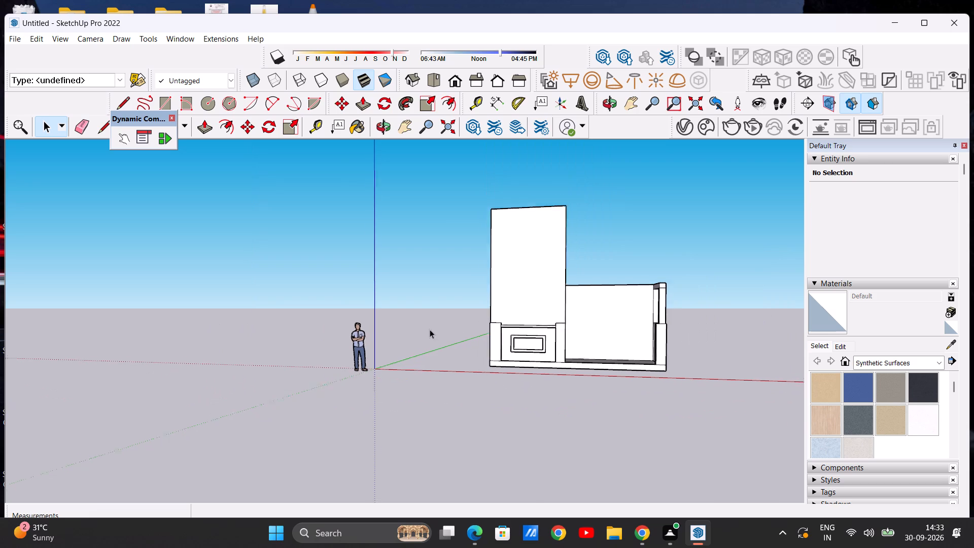
pyautogui.scroll(-2, 430, 329)
pyautogui.scroll(6, 667, 280)
pyautogui.scroll(-2, 377, 295)
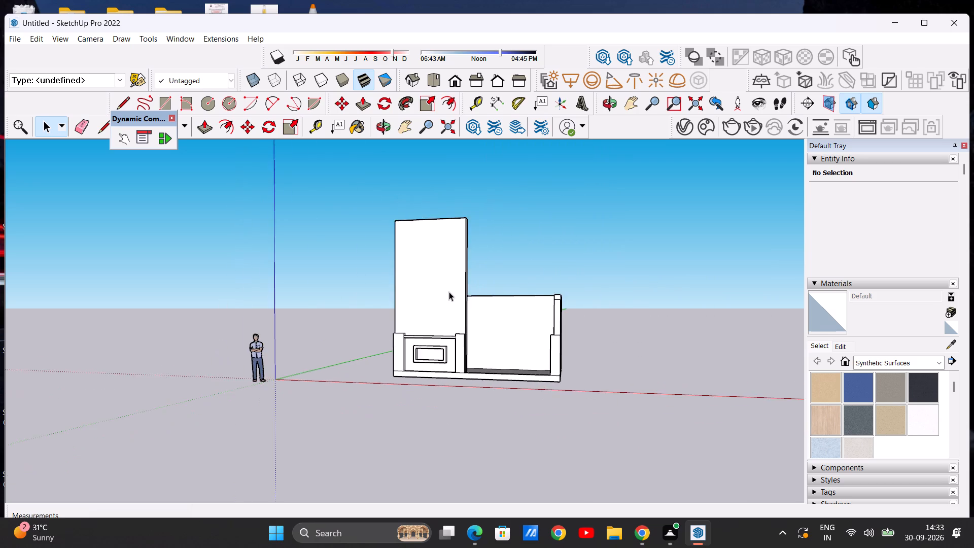
pyautogui.scroll(-4, 449, 292)
pyautogui.scroll(7, 245, 286)
pyautogui.scroll(-4, 513, 281)
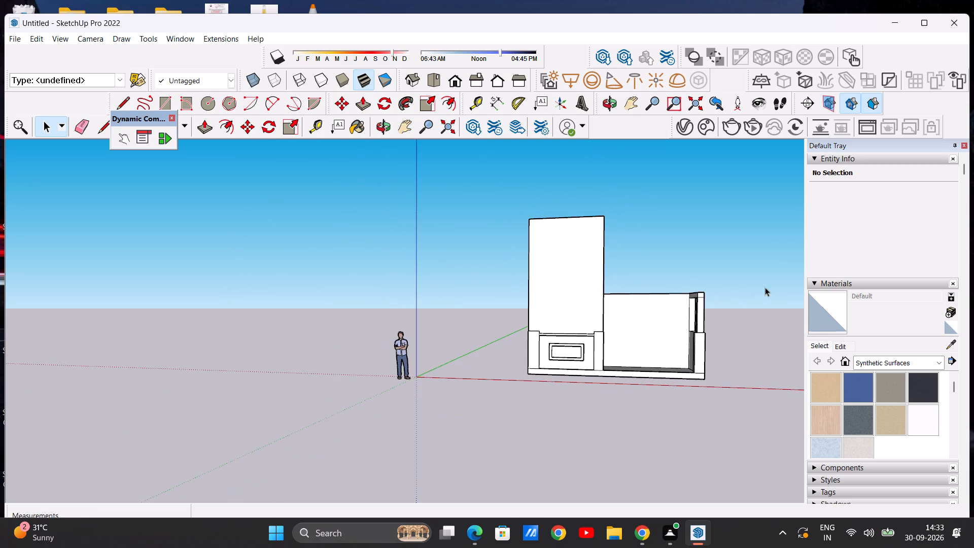
pyautogui.scroll(5, 764, 287)
pyautogui.click(455, 80)
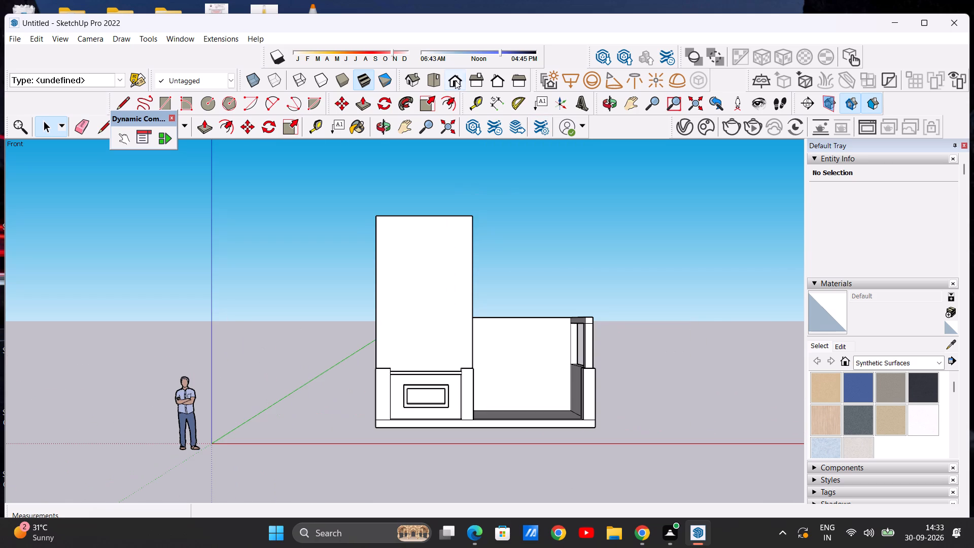
pyautogui.scroll(6, 358, 335)
pyautogui.scroll(-2, 357, 328)
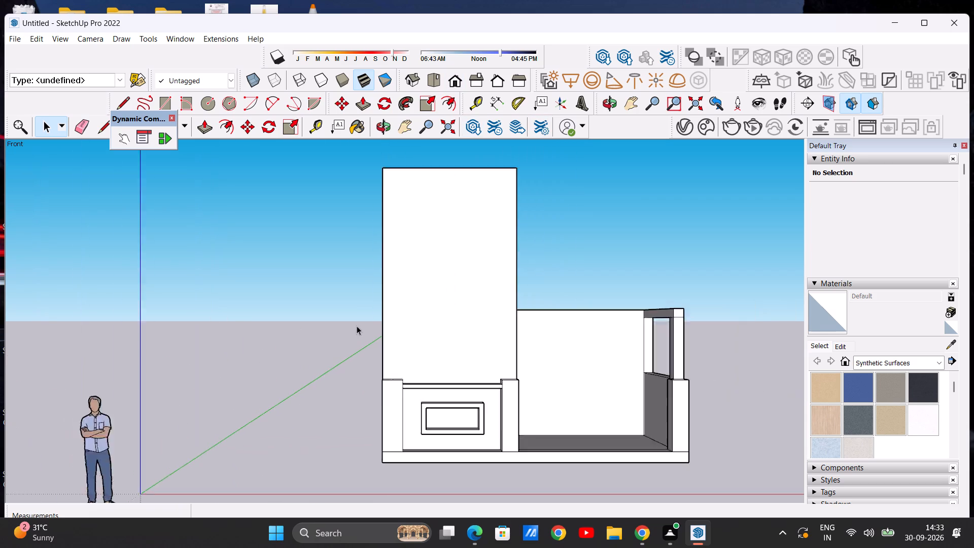
pyautogui.scroll(-7, 357, 326)
pyautogui.scroll(8, 337, 346)
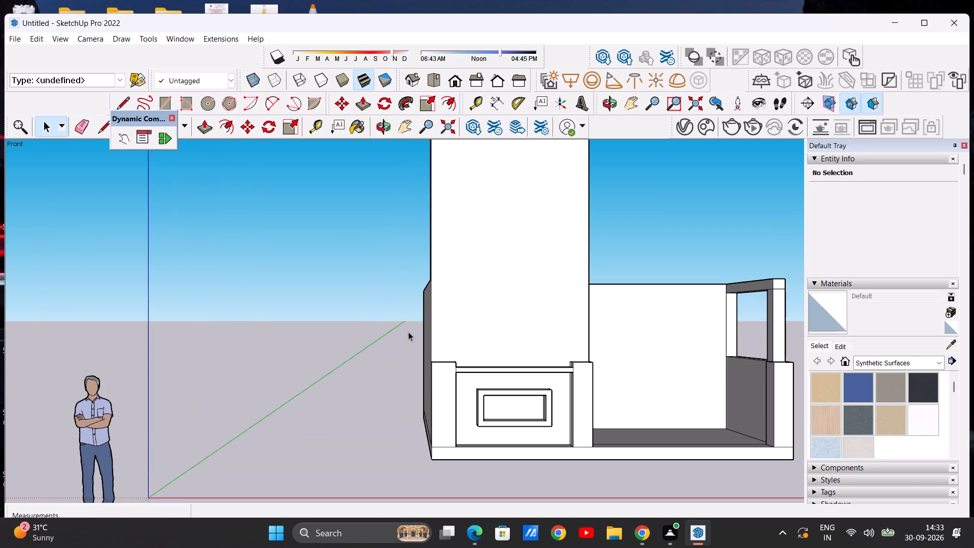
pyautogui.moveTo(536, 332); pyautogui.dragTo(512, 327, button='middle')
pyautogui.scroll(-6, 468, 338)
pyautogui.scroll(2, 584, 351)
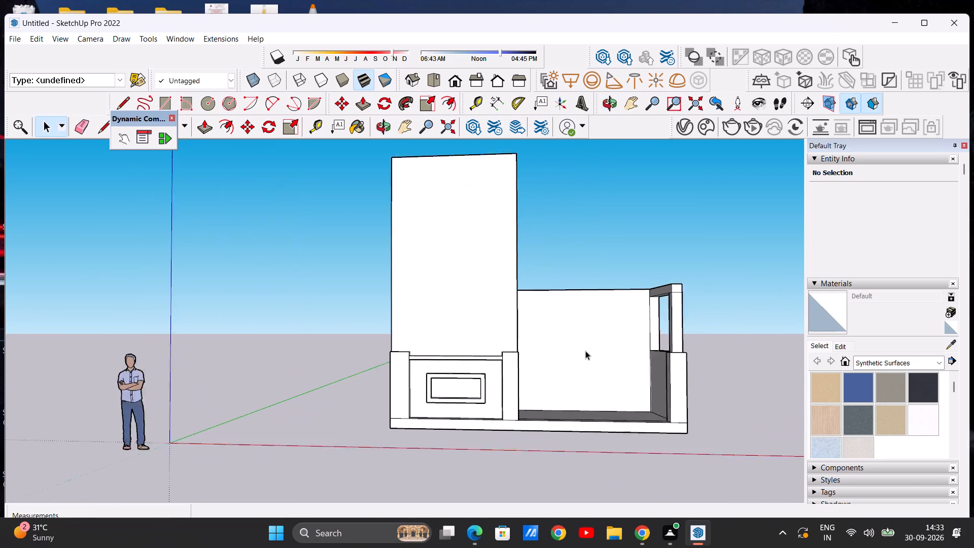
pyautogui.scroll(3, 585, 351)
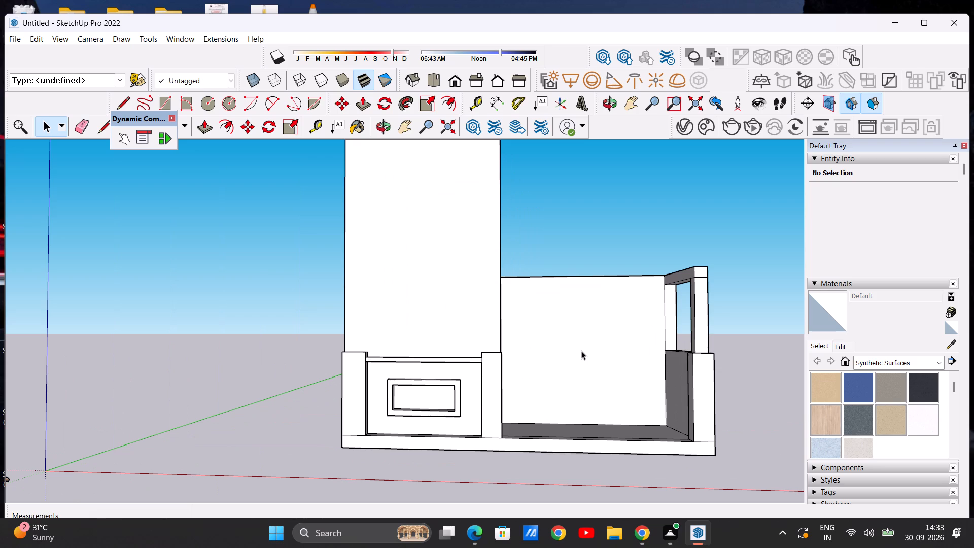
pyautogui.scroll(-2, 560, 347)
pyautogui.scroll(1, 679, 322)
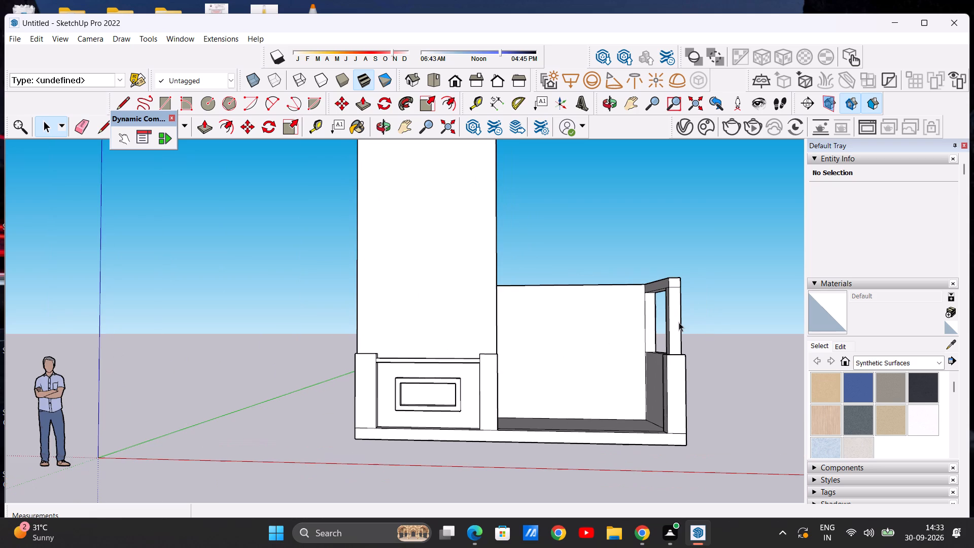
pyautogui.scroll(1, 611, 295)
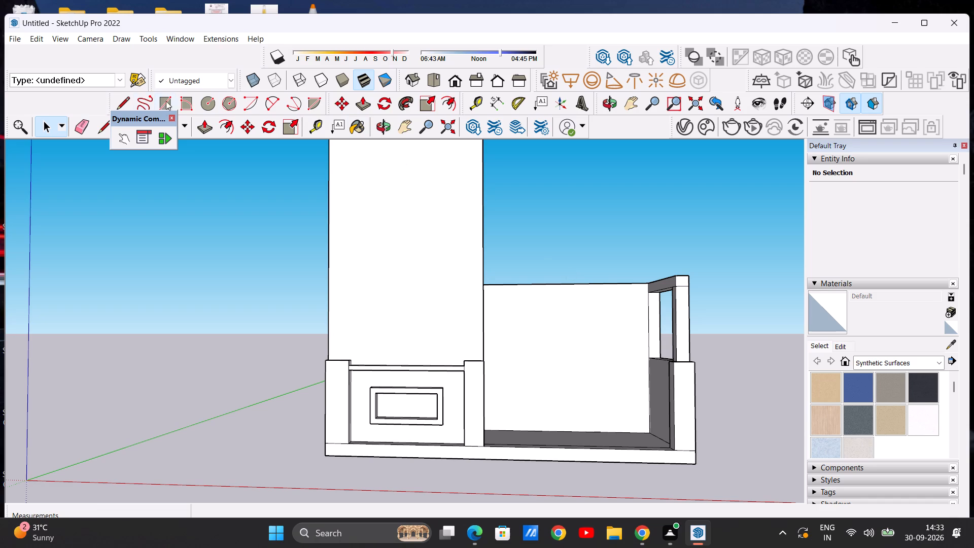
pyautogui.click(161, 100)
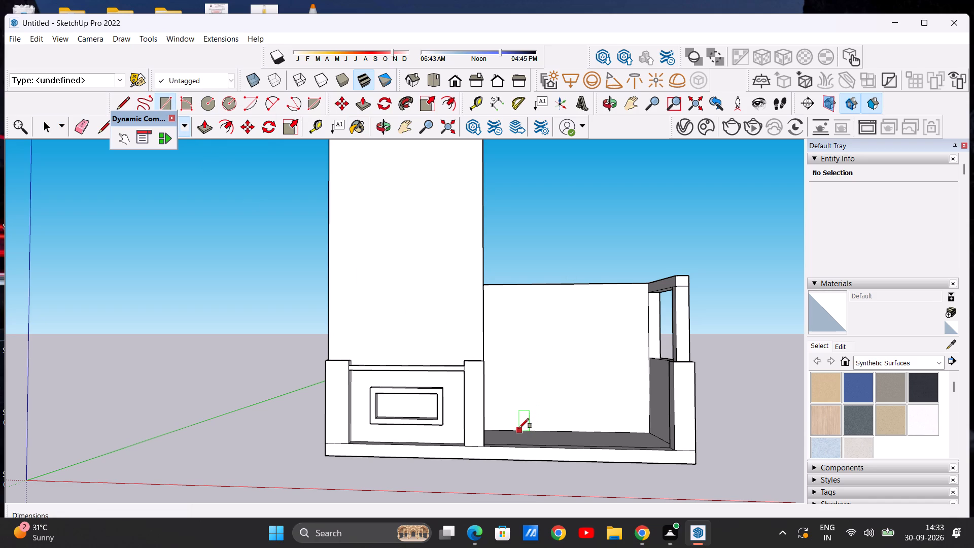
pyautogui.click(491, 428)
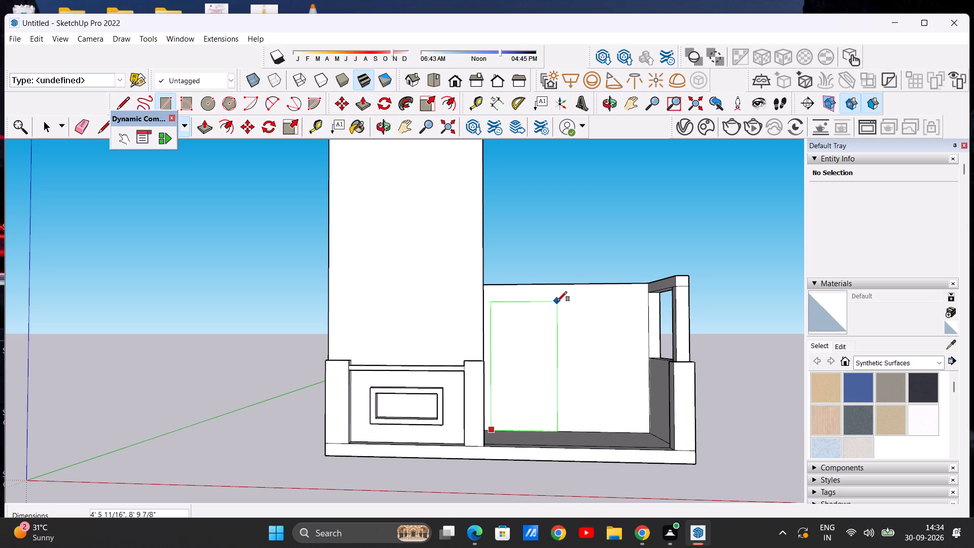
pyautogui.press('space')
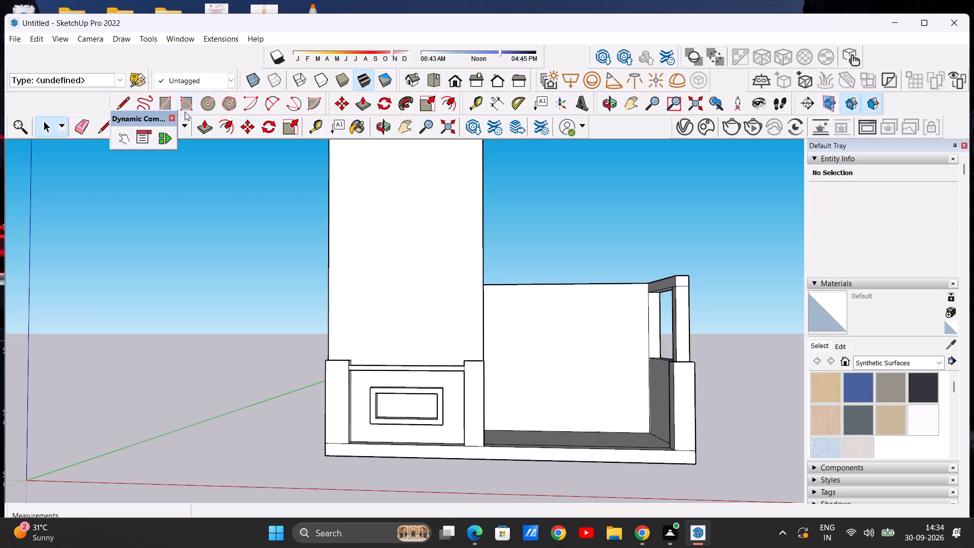
# Draw a door rectangle about 4' 6" wide and 7' 10 1/2" high on the recessed wall, beside the tall front wall.
pyautogui.click(164, 100)
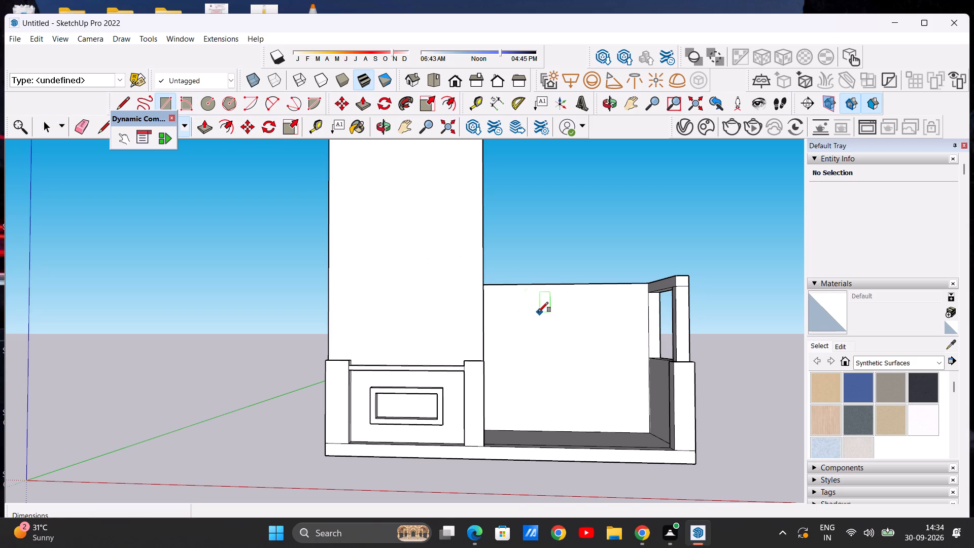
pyautogui.click(493, 300)
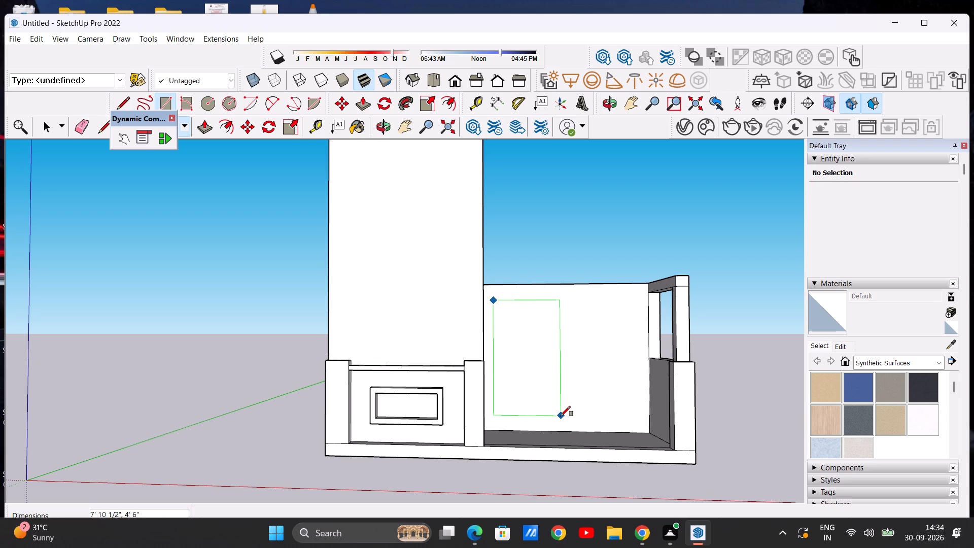
pyautogui.click(561, 416)
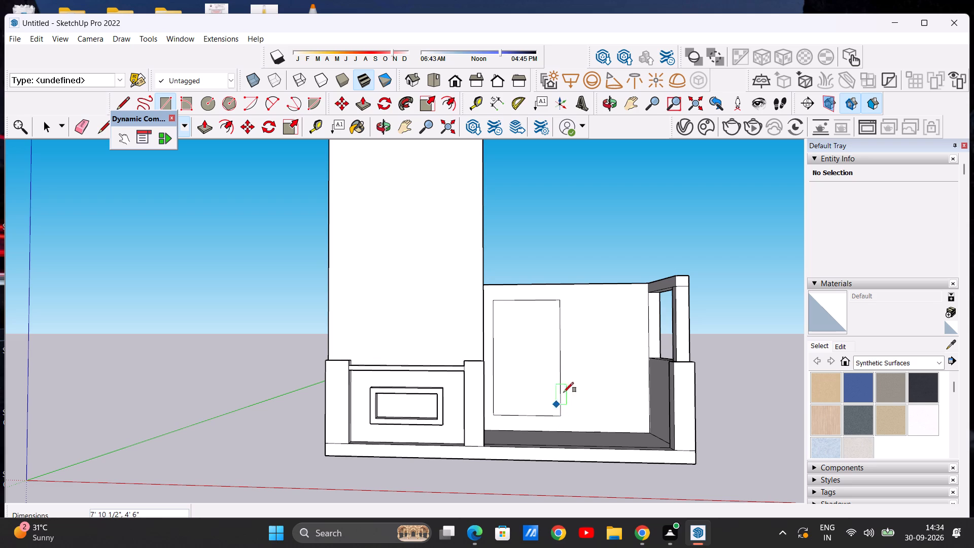
# Draw a square window outline about 4' 1" by 4' 1" on the recessed wall, between the door outline and the side wall.
pyautogui.click(573, 316)
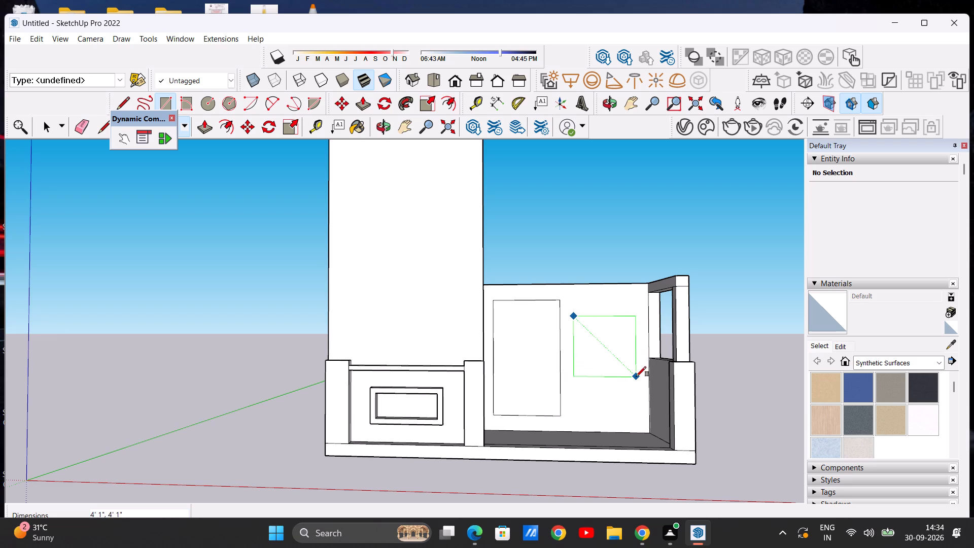
pyautogui.click(636, 376)
pyautogui.press('space')
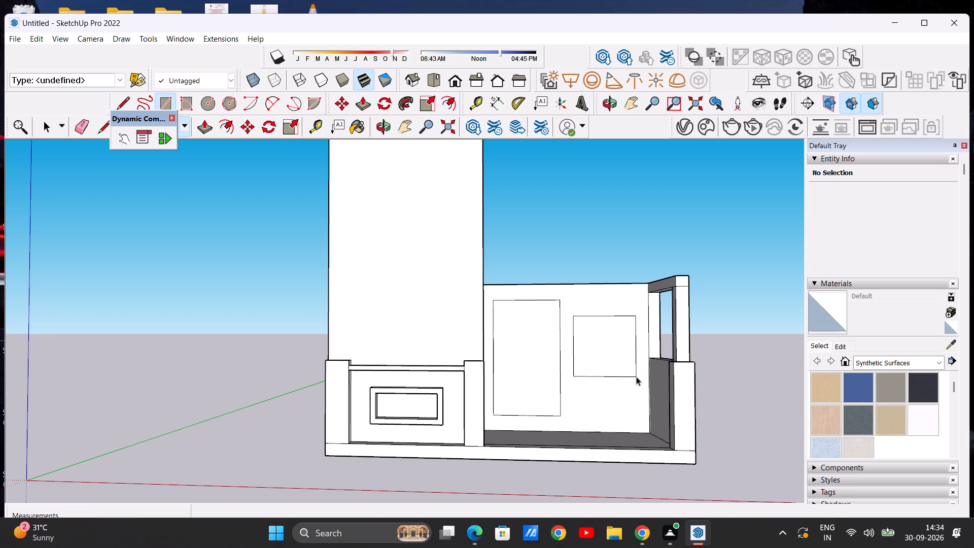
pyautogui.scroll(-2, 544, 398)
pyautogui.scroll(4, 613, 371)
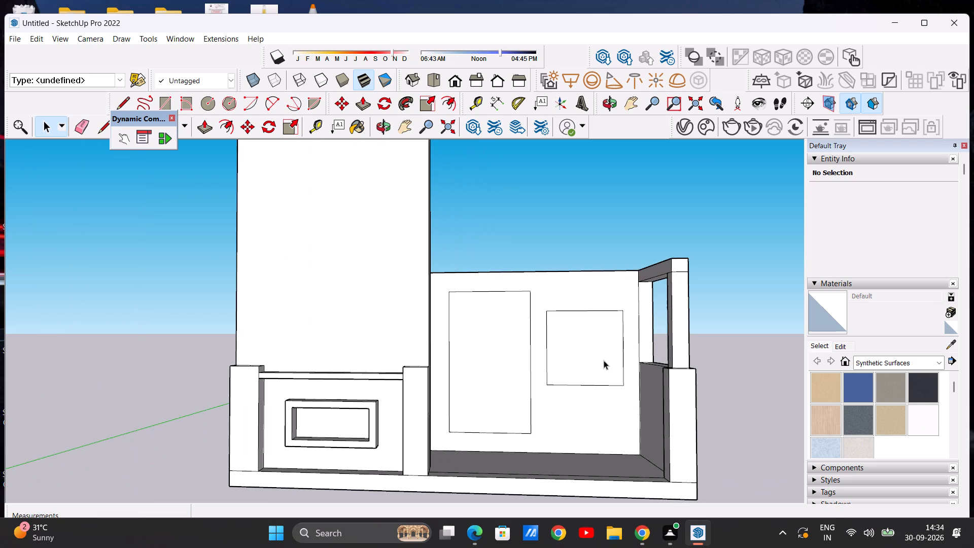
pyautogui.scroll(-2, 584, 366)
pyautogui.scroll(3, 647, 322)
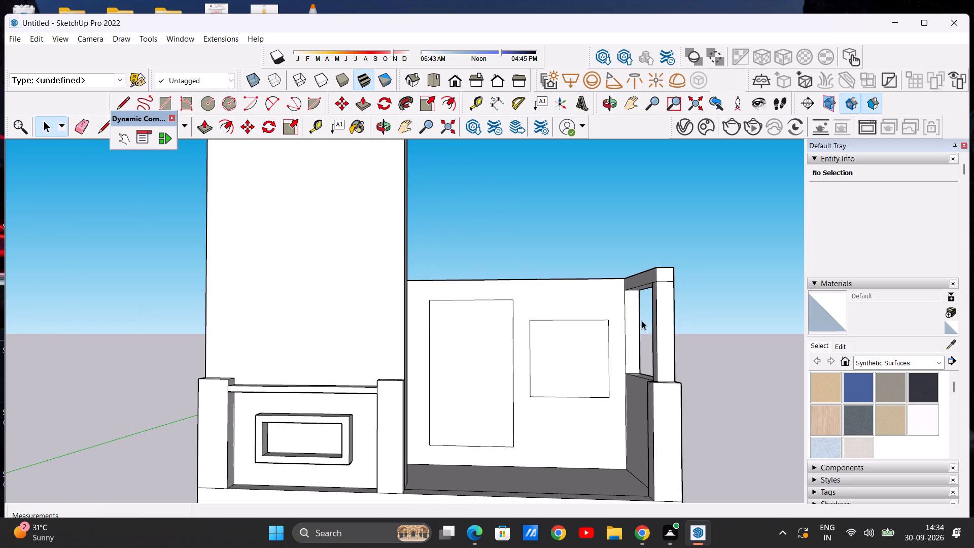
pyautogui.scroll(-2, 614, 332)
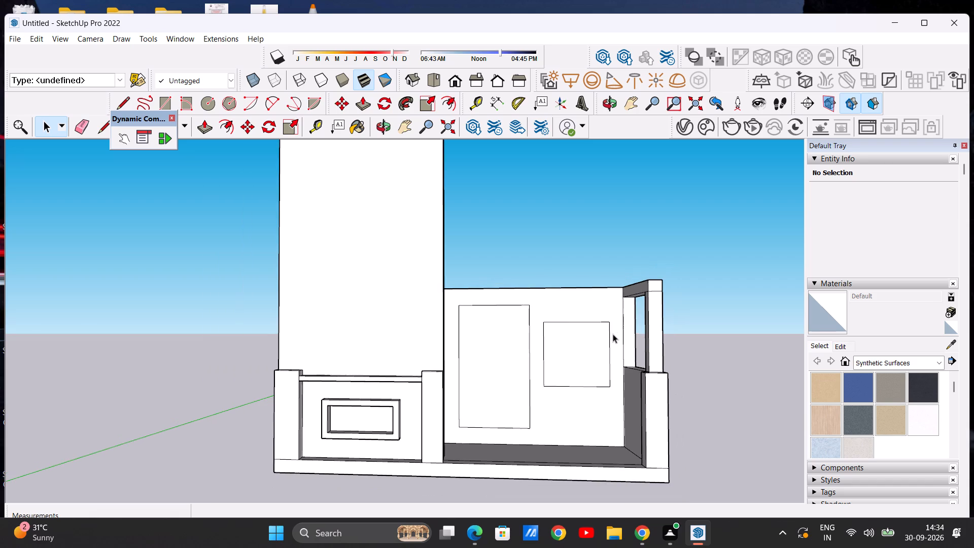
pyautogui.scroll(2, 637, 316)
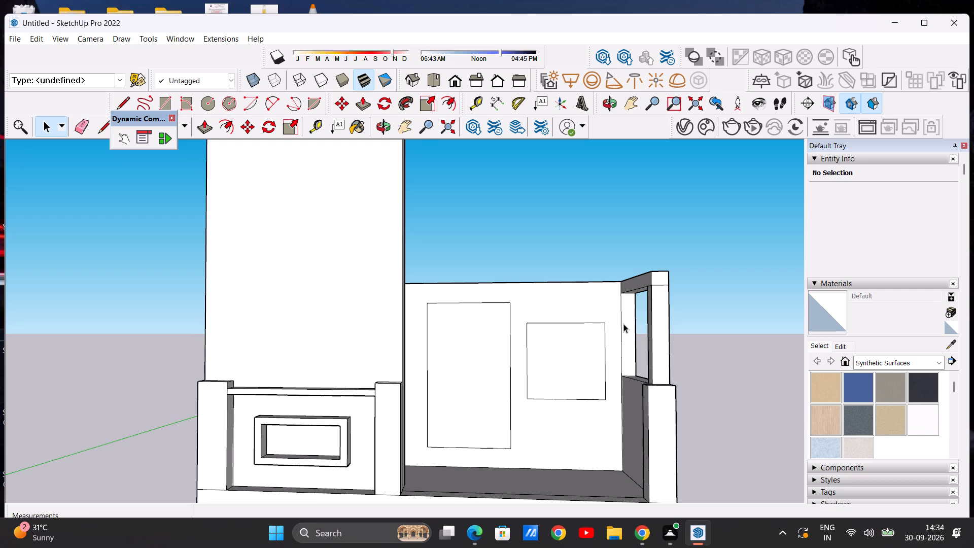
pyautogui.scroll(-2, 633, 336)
# Push/Pull the side wall opening smaller, moving its rear jamb inward about 1' 1 1/16" and its top down about 7 7/8".
pyautogui.moveTo(629, 351); pyautogui.dragTo(446, 360, button='middle')
pyautogui.scroll(-2, 531, 345)
pyautogui.scroll(2, 677, 342)
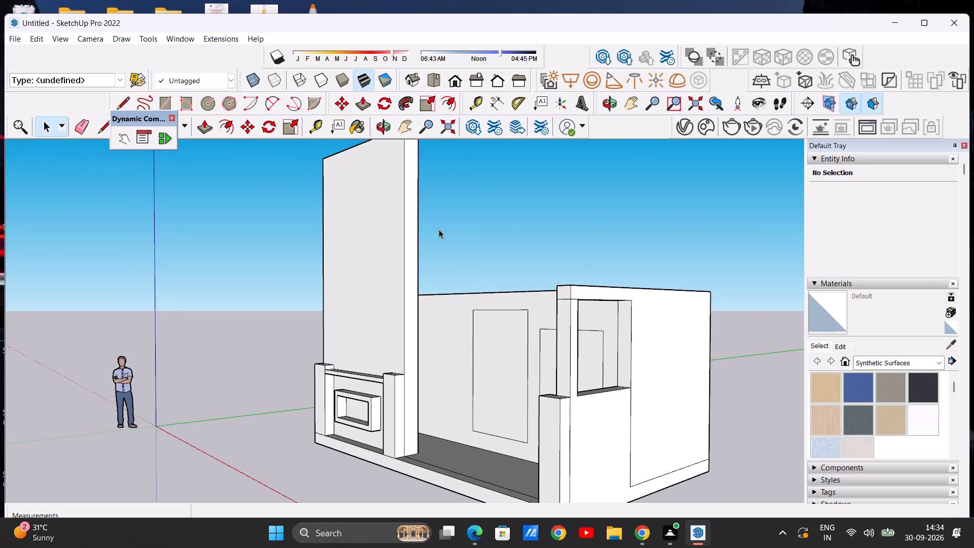
pyautogui.click(204, 128)
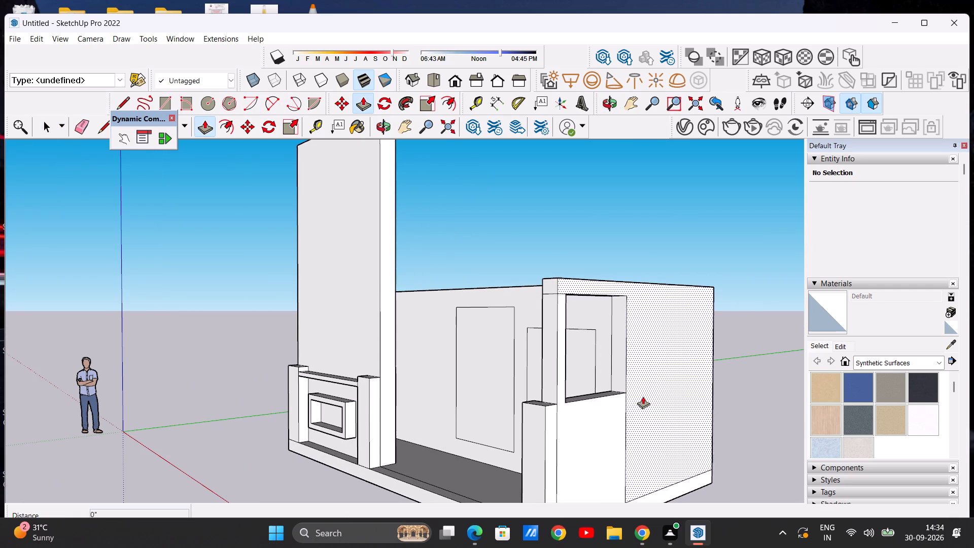
pyautogui.scroll(5, 620, 345)
pyautogui.click(619, 343)
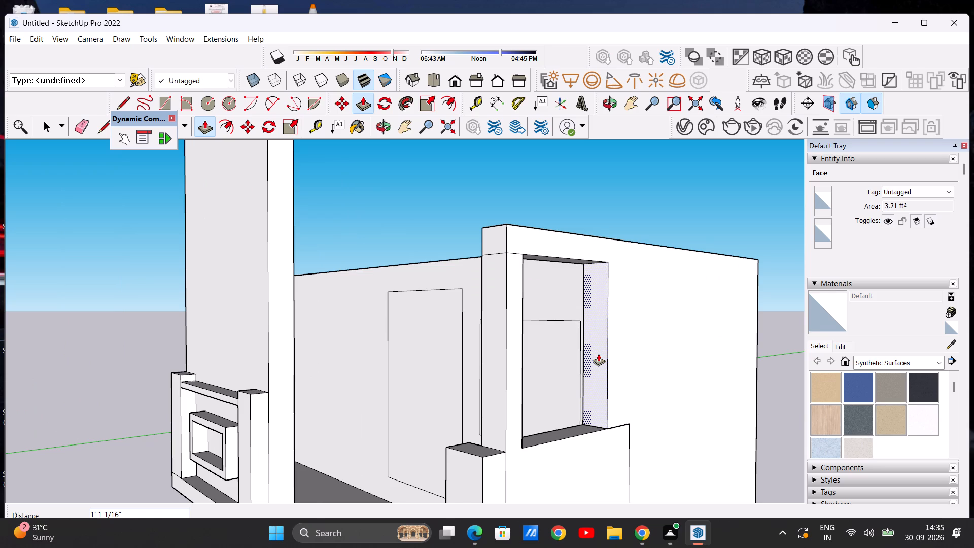
pyautogui.click(598, 354)
pyautogui.scroll(10, 546, 261)
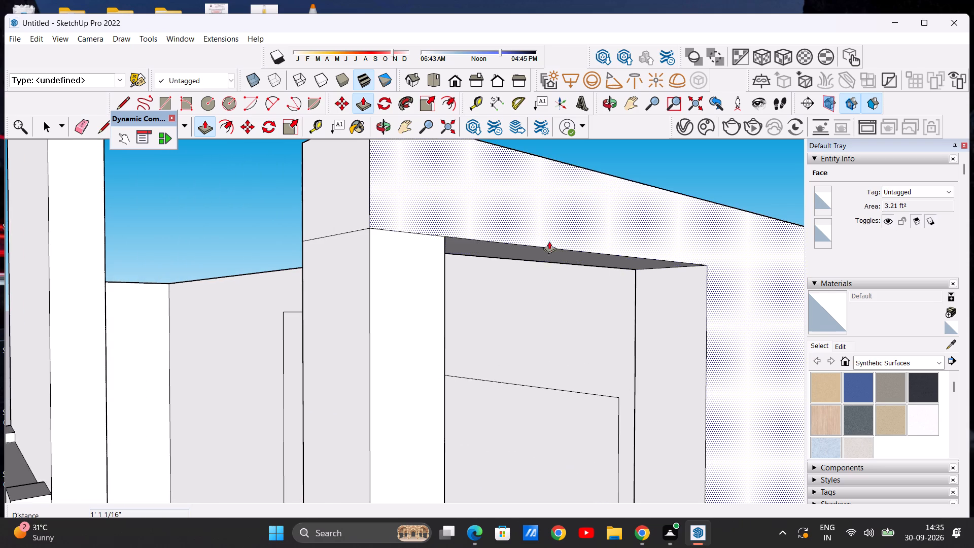
pyautogui.click(546, 251)
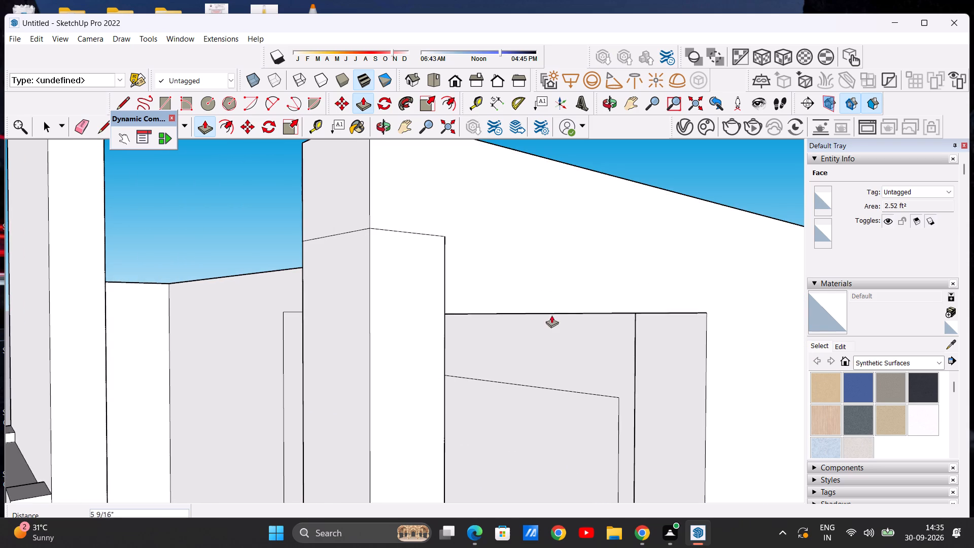
pyautogui.click(549, 340)
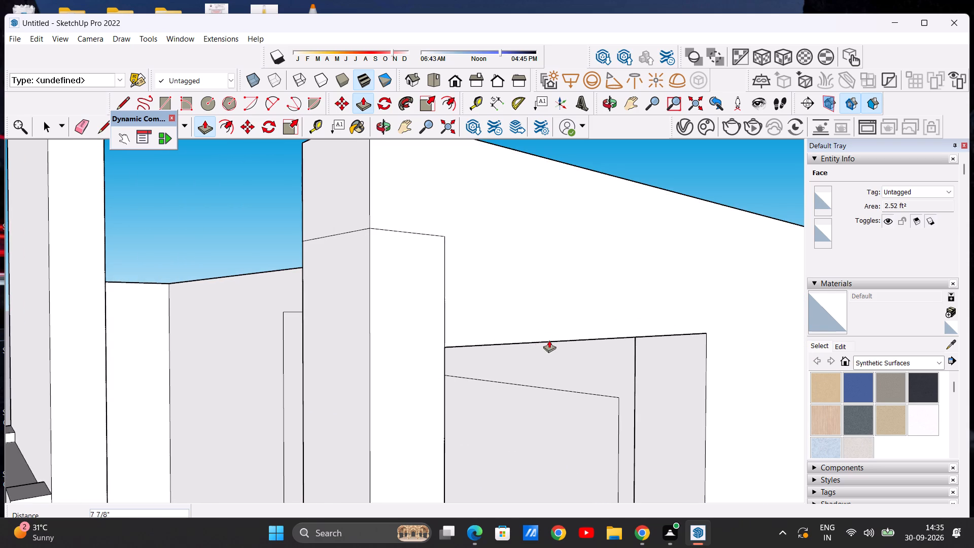
pyautogui.scroll(-17, 576, 289)
pyautogui.moveTo(558, 327); pyautogui.dragTo(728, 344, button='middle')
pyautogui.press('space')
# Erase the leftover horizontal edge across the front end of the side wall, near its top.
pyautogui.scroll(-3, 497, 317)
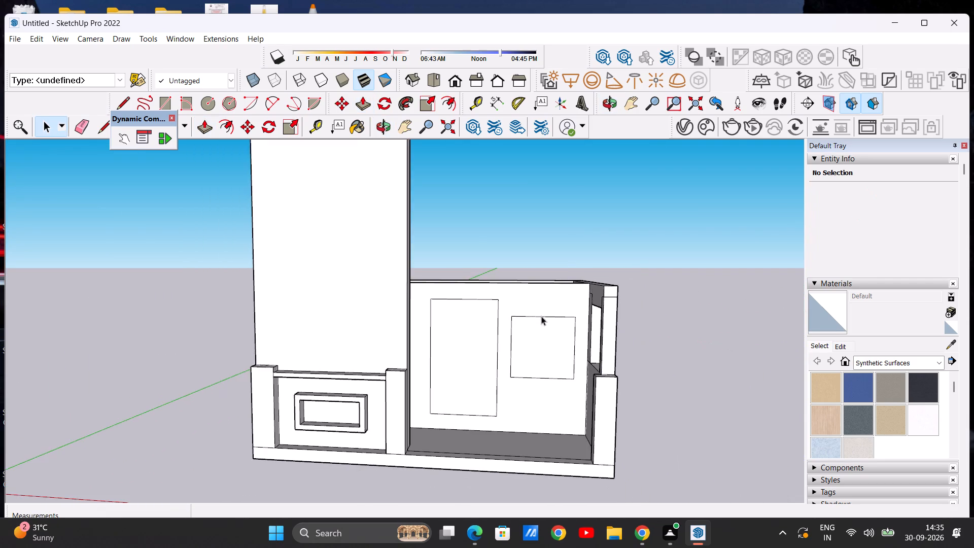
pyautogui.moveTo(541, 313); pyautogui.dragTo(617, 311, button='middle')
pyautogui.scroll(3, 592, 294)
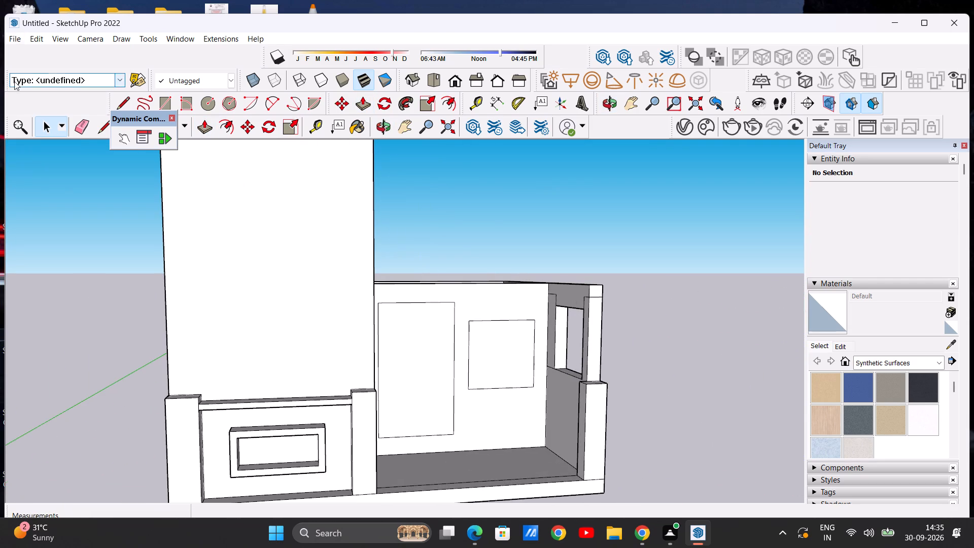
pyautogui.click(81, 127)
pyautogui.scroll(3, 606, 333)
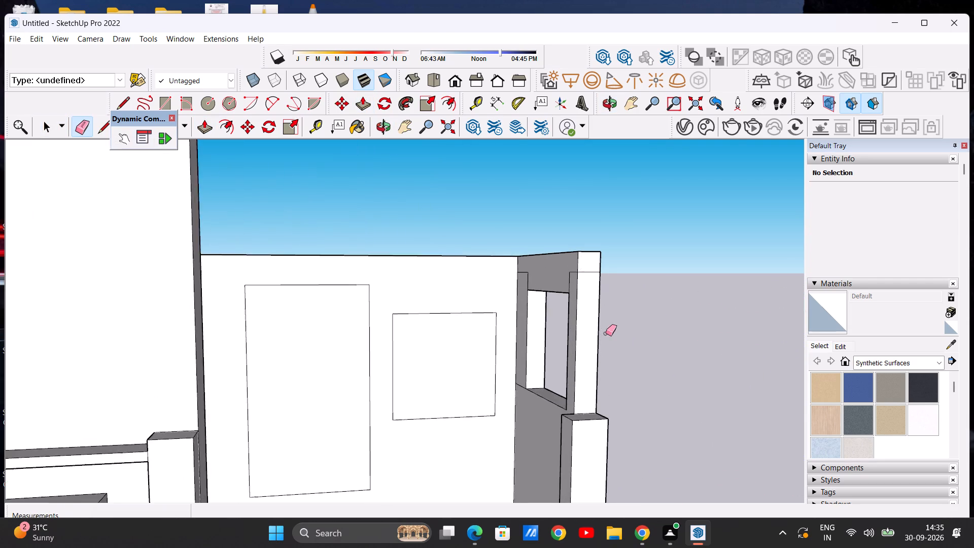
pyautogui.scroll(7, 606, 333)
pyautogui.moveTo(585, 251); pyautogui.dragTo(585, 266)
pyautogui.scroll(-3, 559, 275)
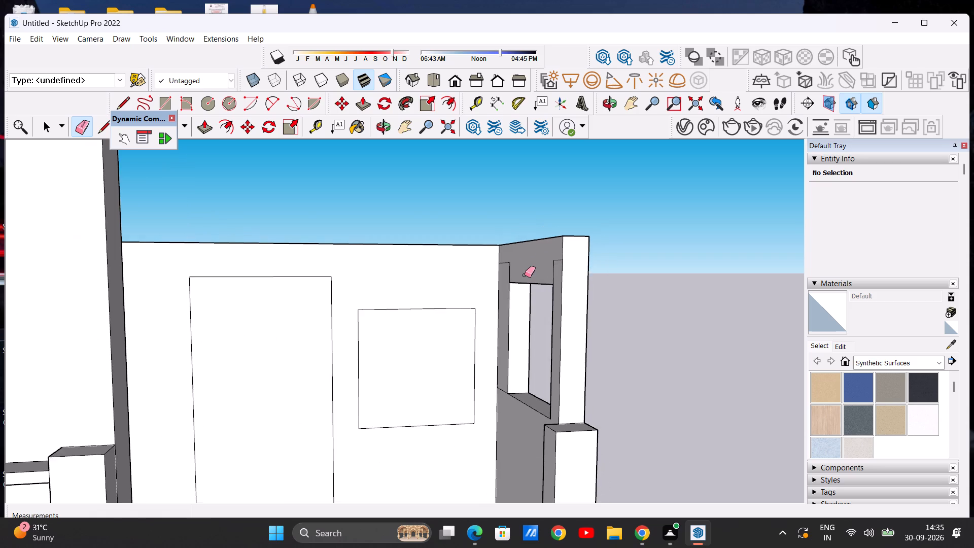
# Erase the leftover edges in front of and behind the opening on the side wall's inner face.
pyautogui.moveTo(525, 275); pyautogui.dragTo(630, 282, button='middle')
pyautogui.scroll(6, 573, 265)
pyautogui.moveTo(558, 268); pyautogui.dragTo(560, 275)
pyautogui.moveTo(553, 275); pyautogui.dragTo(558, 277)
pyautogui.moveTo(568, 260); pyautogui.dragTo(565, 278)
pyautogui.moveTo(542, 270); pyautogui.dragTo(556, 275)
pyautogui.scroll(-8, 551, 274)
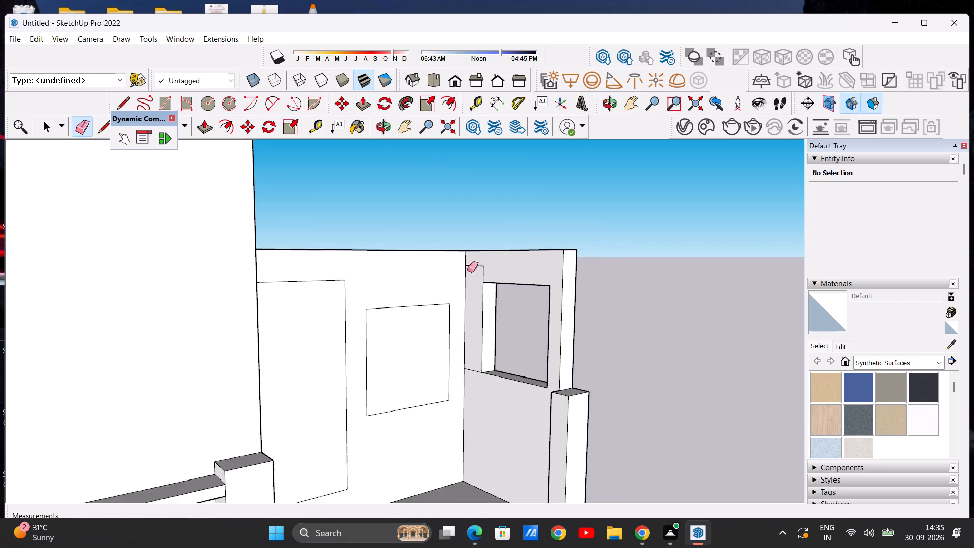
pyautogui.scroll(11, 453, 269)
pyautogui.moveTo(499, 257); pyautogui.dragTo(503, 280)
pyautogui.moveTo(517, 283); pyautogui.dragTo(544, 285)
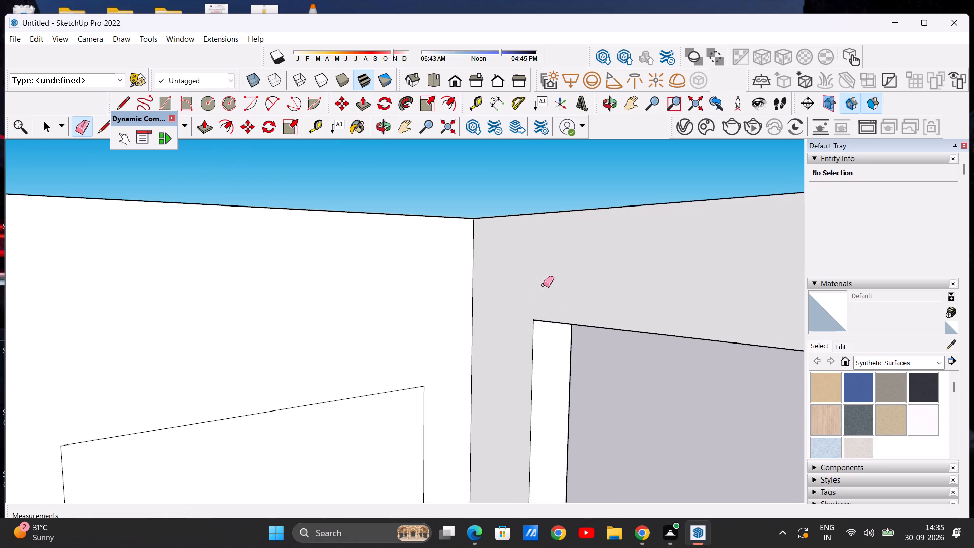
# Erase the leftover vertical, sill-level and base edges behind and below the opening on the side wall's outer face.
pyautogui.scroll(-19, 429, 280)
pyautogui.moveTo(430, 311); pyautogui.dragTo(230, 276, button='middle')
pyautogui.moveTo(659, 374); pyautogui.dragTo(545, 371, button='middle')
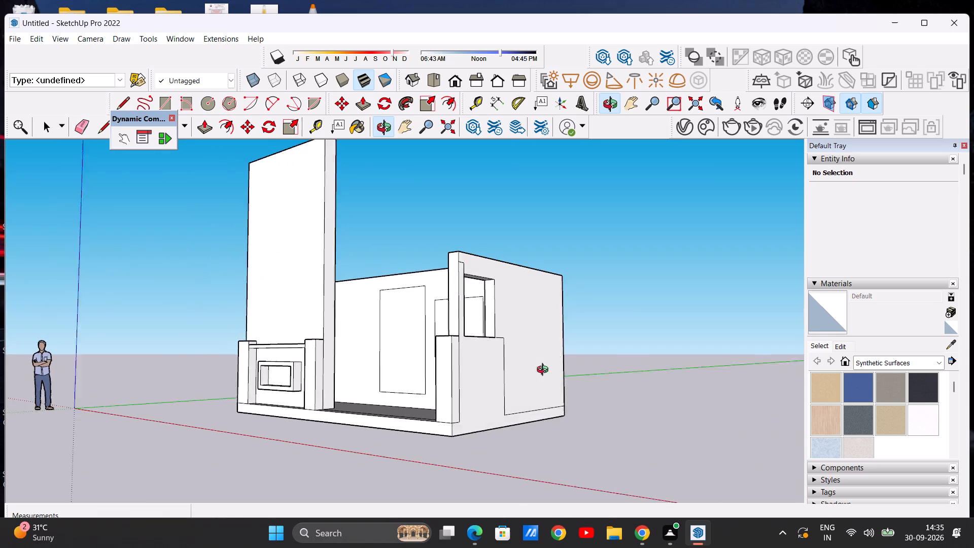
pyautogui.moveTo(545, 371); pyautogui.dragTo(461, 370, button='middle')
pyautogui.scroll(4, 475, 373)
pyautogui.moveTo(472, 373); pyautogui.dragTo(483, 373)
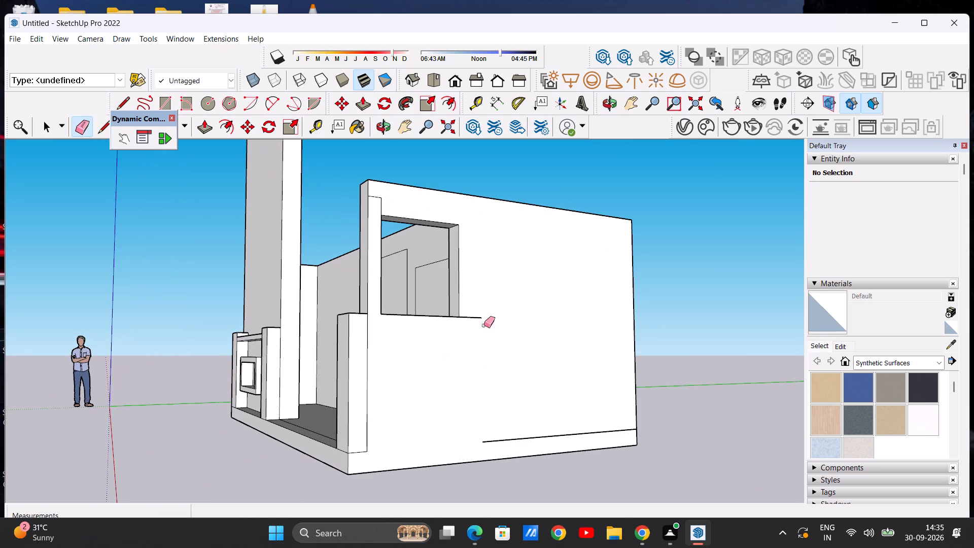
pyautogui.moveTo(471, 309); pyautogui.dragTo(471, 326)
pyautogui.moveTo(538, 432); pyautogui.dragTo(540, 447)
pyautogui.scroll(-5, 589, 358)
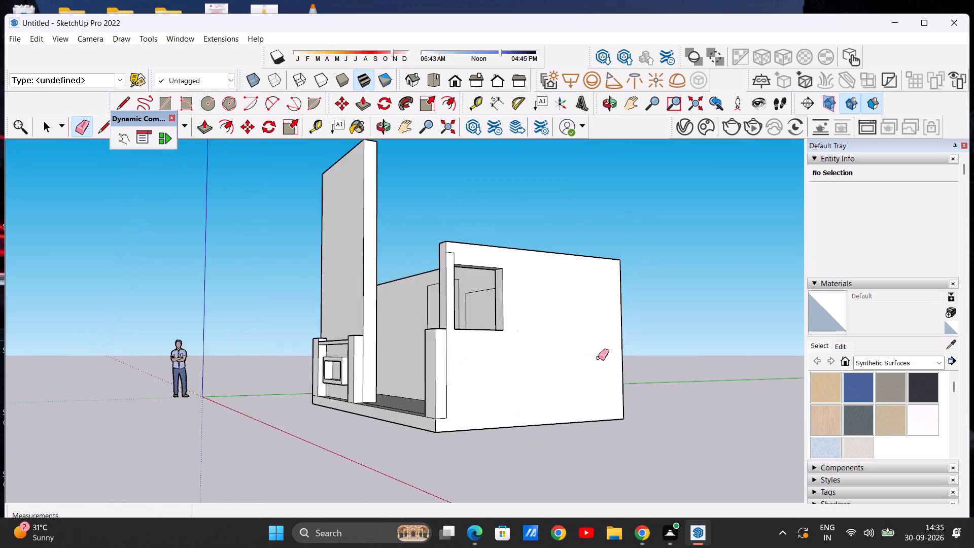
# Erase the leftover edges of the front upright beside the opening on the side wall's outer face.
pyautogui.scroll(6, 476, 387)
pyautogui.scroll(-10, 503, 388)
pyautogui.moveTo(446, 387); pyautogui.dragTo(582, 397, button='middle')
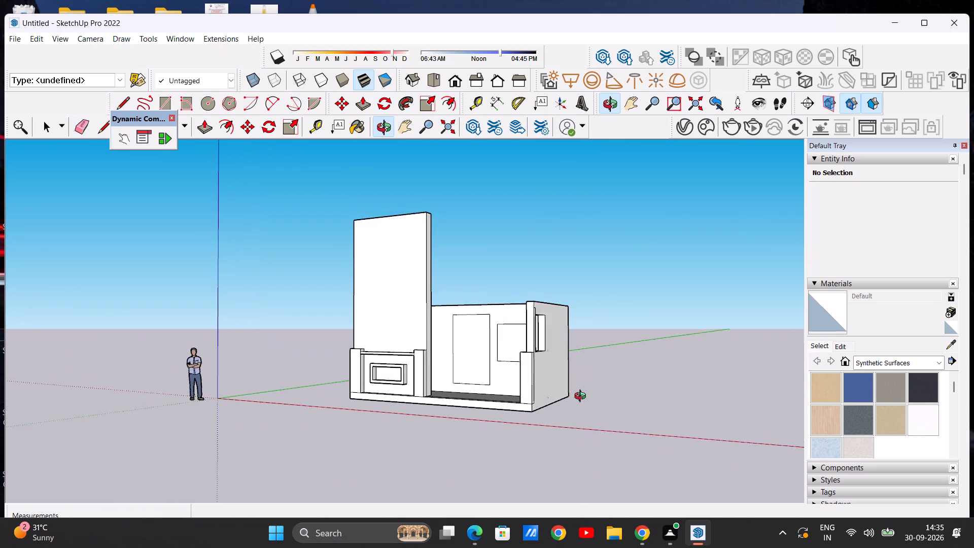
pyautogui.moveTo(582, 397); pyautogui.dragTo(461, 399, button='middle')
pyautogui.scroll(17, 508, 305)
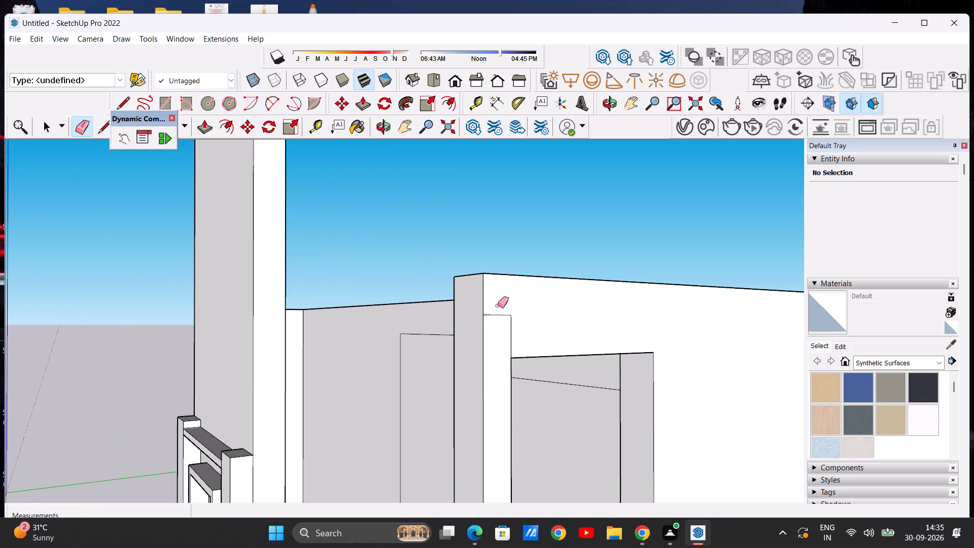
pyautogui.moveTo(496, 318); pyautogui.dragTo(497, 328)
pyautogui.moveTo(504, 333); pyautogui.dragTo(514, 330)
pyautogui.moveTo(499, 311); pyautogui.dragTo(509, 325)
pyautogui.scroll(-12, 577, 313)
pyautogui.moveTo(496, 408); pyautogui.dragTo(703, 409, button='middle')
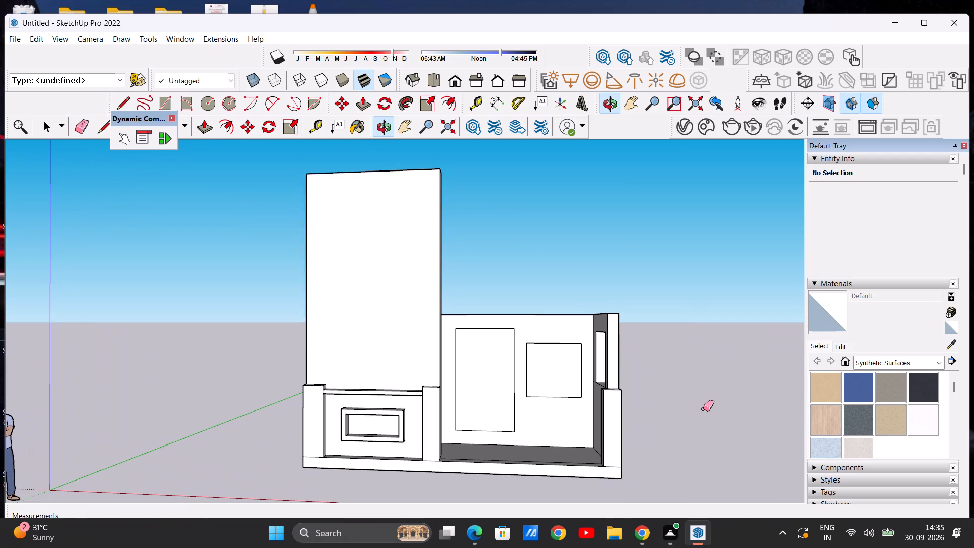
pyautogui.press('space')
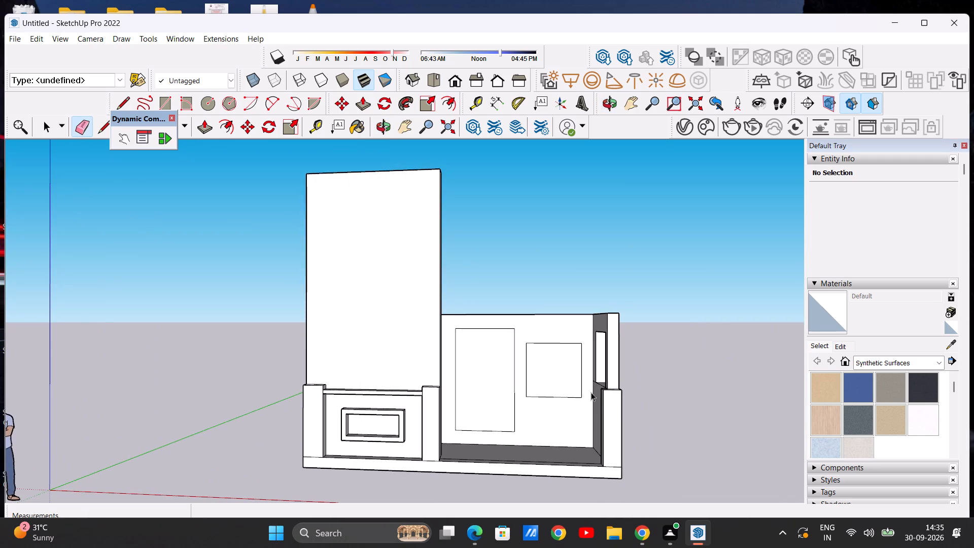
# Examine the door and window outlines, the side wall opening and the wall tops from the front and from above.
pyautogui.scroll(-3, 561, 370)
pyautogui.scroll(12, 593, 359)
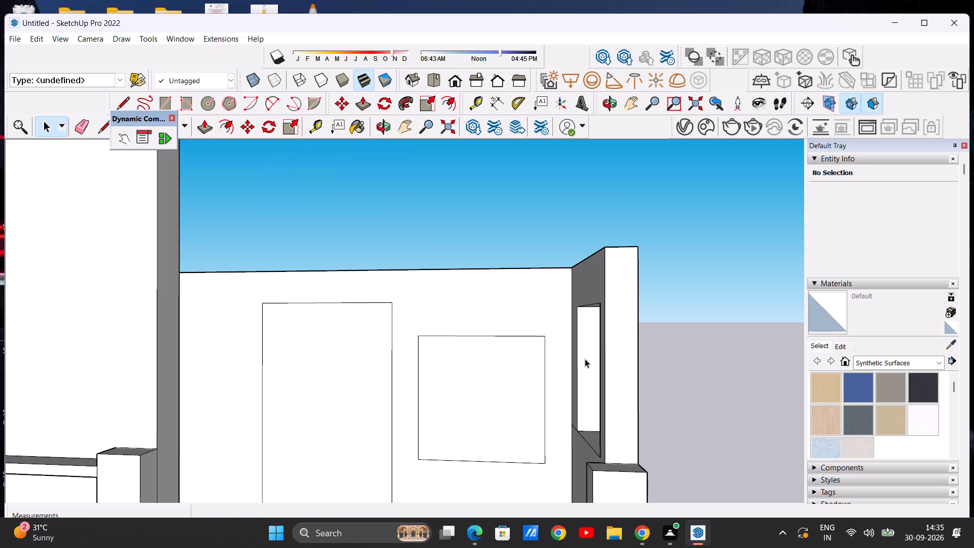
pyautogui.scroll(-17, 587, 368)
pyautogui.moveTo(551, 408); pyautogui.dragTo(543, 401, button='middle')
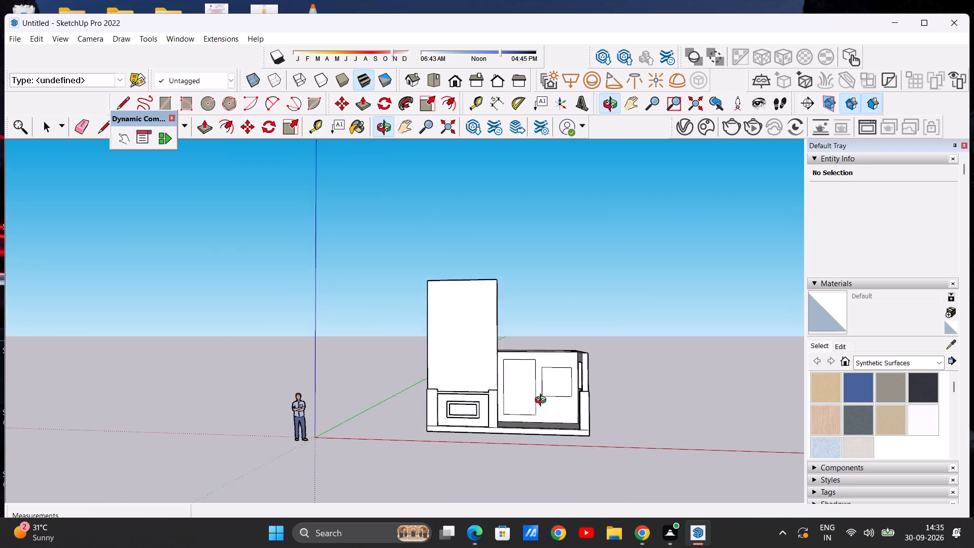
pyautogui.moveTo(543, 401); pyautogui.dragTo(544, 387, button='middle')
pyautogui.scroll(6, 544, 364)
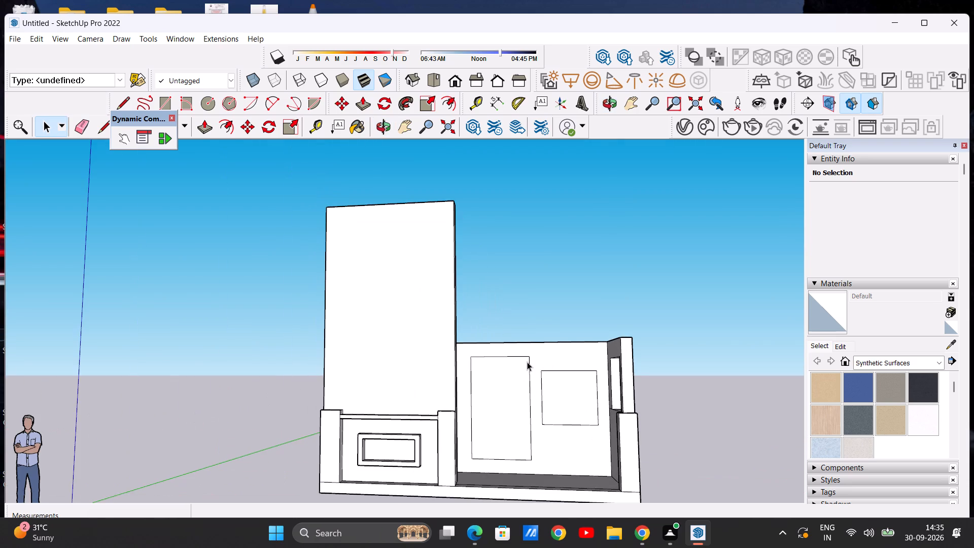
pyautogui.scroll(-3, 530, 362)
pyautogui.moveTo(564, 367); pyautogui.dragTo(422, 392, button='middle')
pyautogui.scroll(6, 586, 350)
pyautogui.moveTo(537, 351); pyautogui.dragTo(535, 386, button='middle')
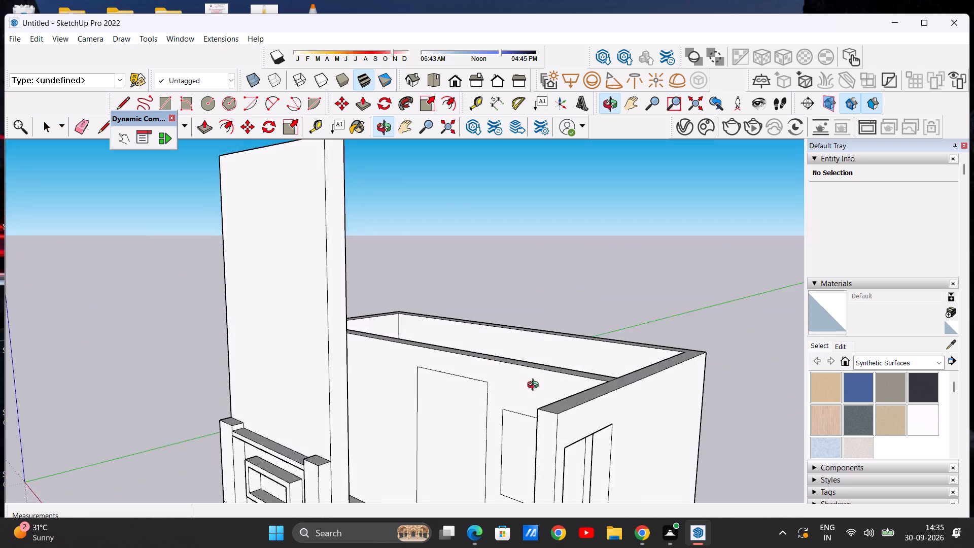
pyautogui.moveTo(535, 386); pyautogui.dragTo(535, 398, button='middle')
pyautogui.scroll(-5, 545, 374)
pyautogui.scroll(3, 483, 398)
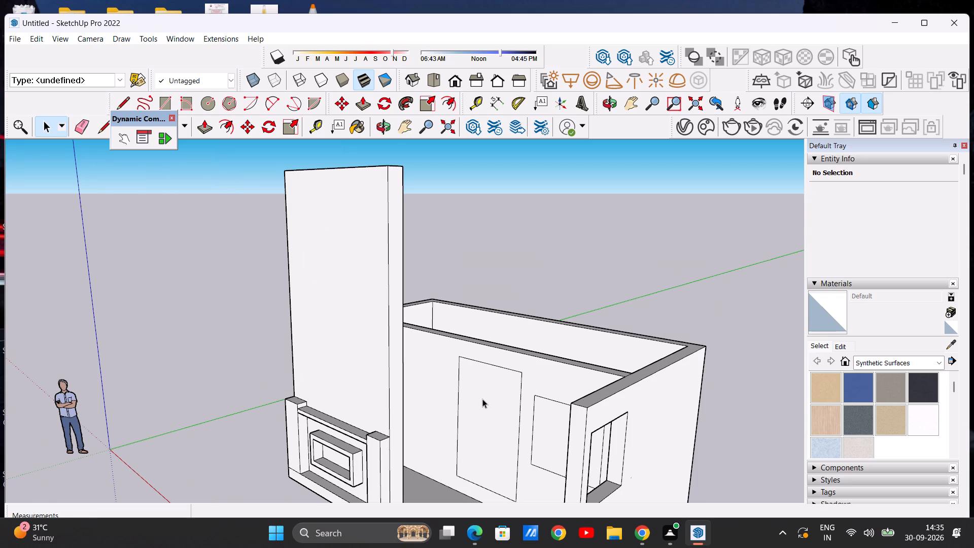
pyautogui.scroll(2, 482, 399)
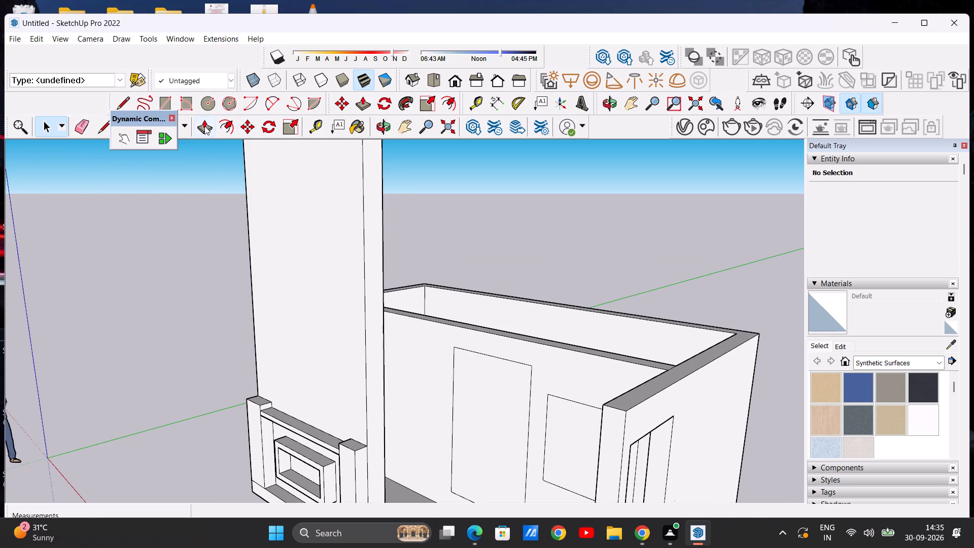
# Push the door and window outlines through the wall's thickness to cut both openings in the ground-floor front wall.
pyautogui.click(204, 126)
pyautogui.click(494, 382)
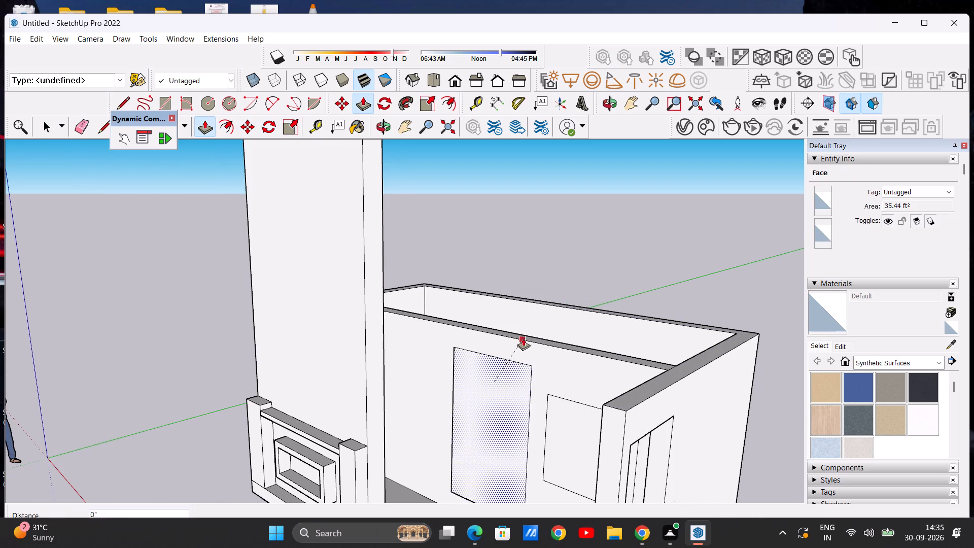
pyautogui.click(526, 335)
pyautogui.scroll(-3, 534, 361)
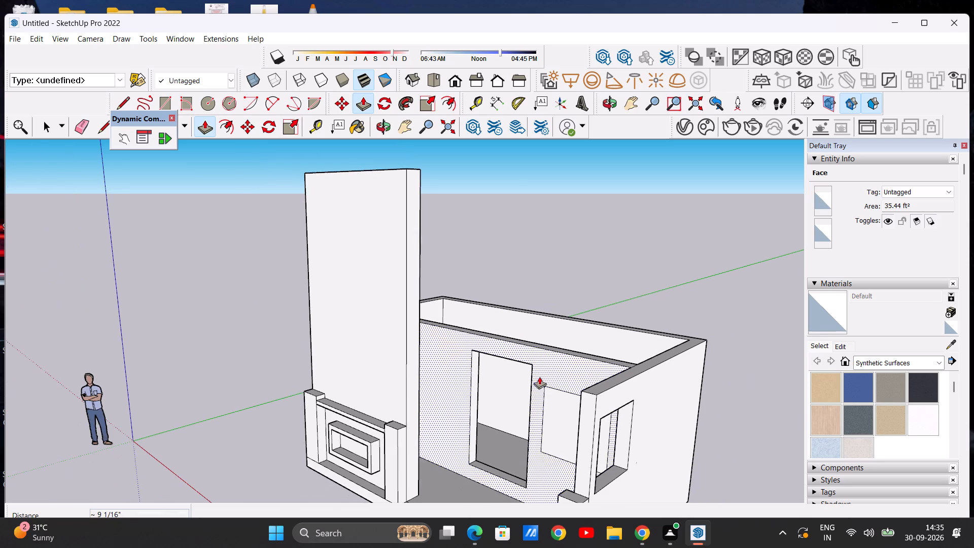
pyautogui.scroll(5, 552, 399)
pyautogui.click(558, 403)
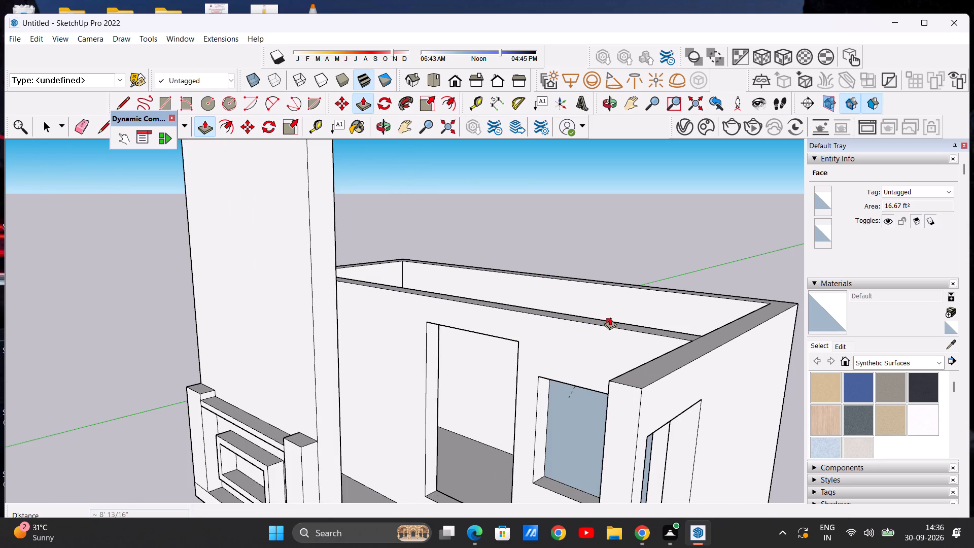
pyautogui.click(609, 321)
pyautogui.press('space')
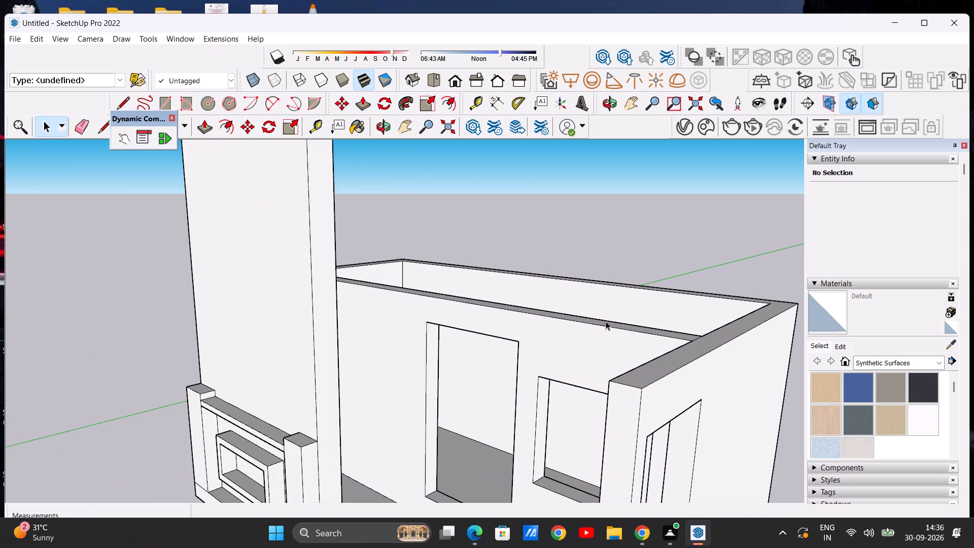
# Examine the new door and window openings and the overall massing from the front and from slightly above.
pyautogui.scroll(-5, 508, 340)
pyautogui.moveTo(492, 365); pyautogui.dragTo(590, 345, button='middle')
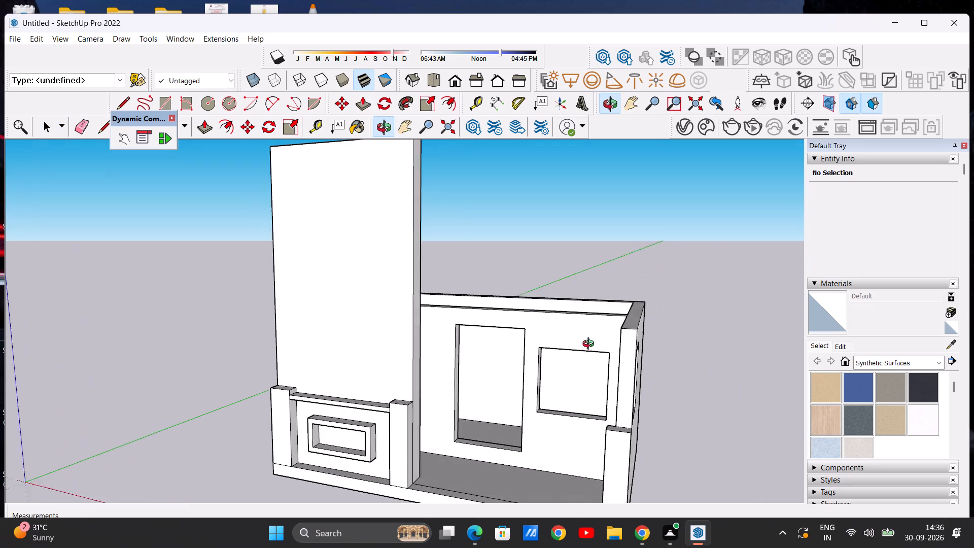
pyautogui.moveTo(590, 345); pyautogui.dragTo(604, 341, button='middle')
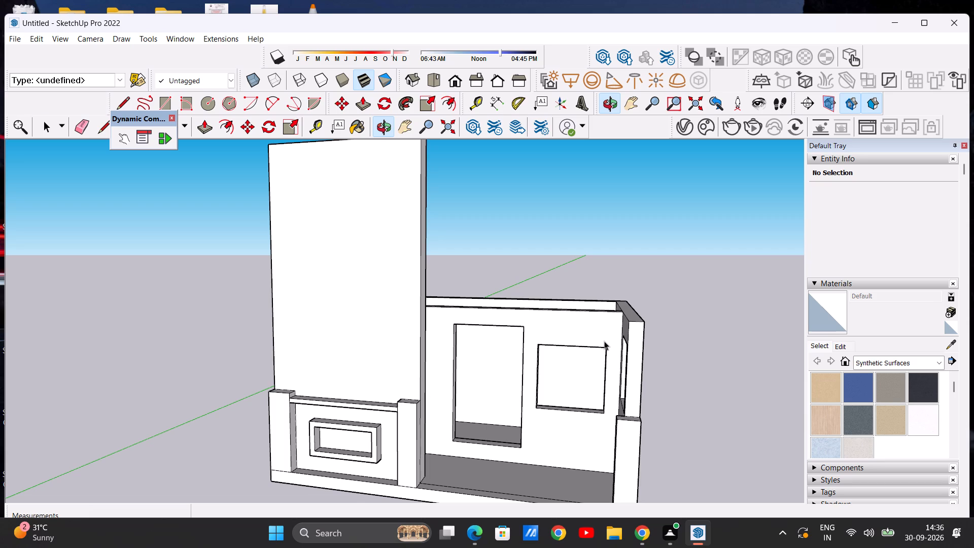
pyautogui.scroll(-5, 454, 340)
pyautogui.scroll(3, 472, 352)
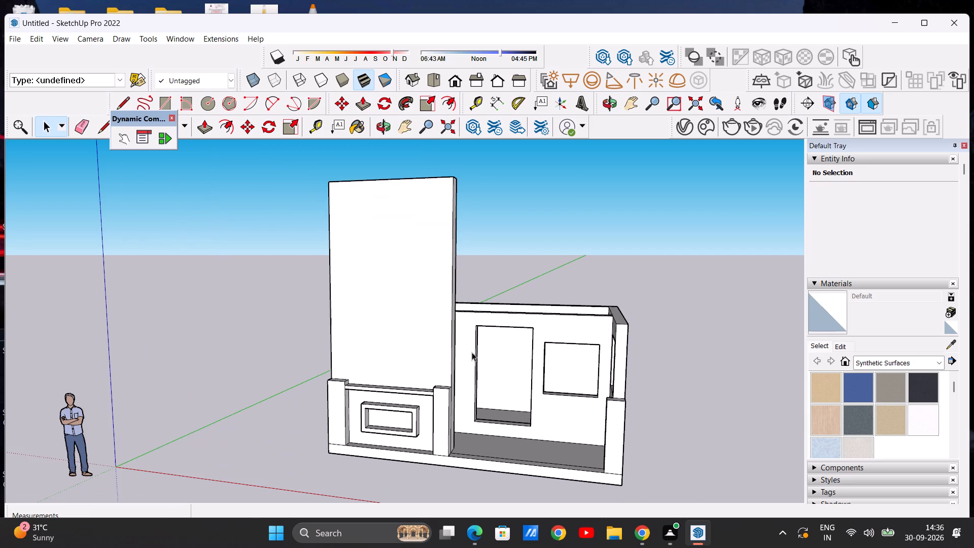
pyautogui.scroll(-3, 490, 351)
pyautogui.moveTo(517, 363); pyautogui.dragTo(551, 341, button='middle')
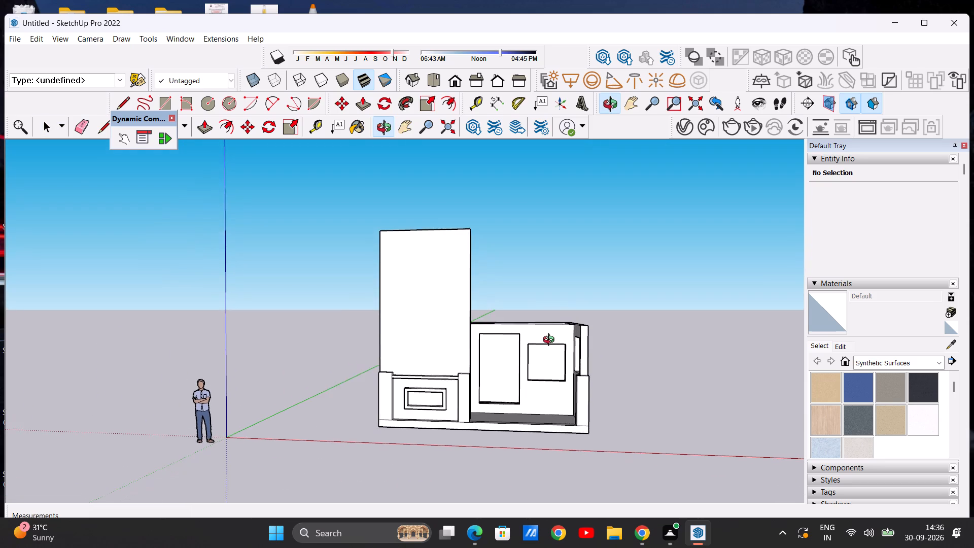
pyautogui.moveTo(551, 341); pyautogui.dragTo(549, 337, button='middle')
pyautogui.scroll(4, 549, 337)
pyautogui.middleClick(549, 337)
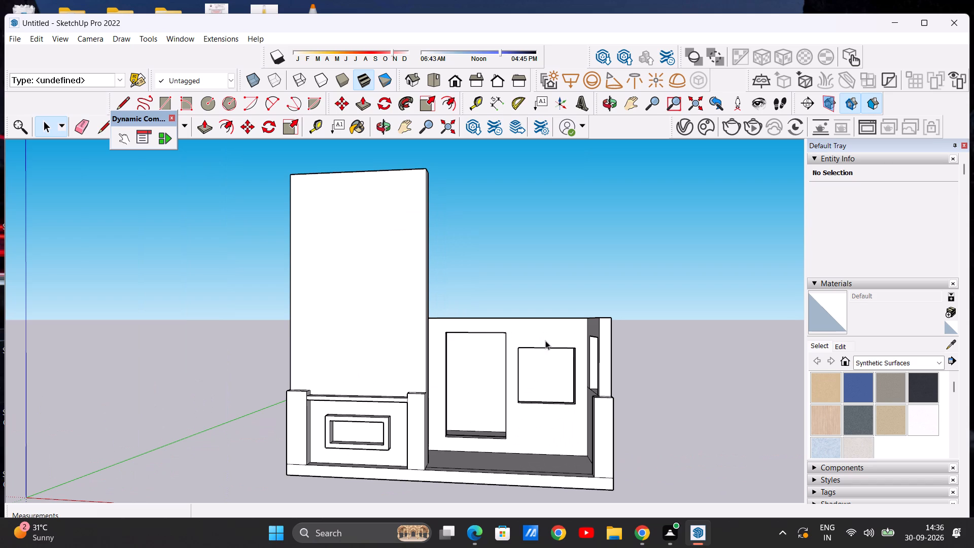
pyautogui.scroll(-4, 546, 340)
pyautogui.scroll(2, 326, 380)
pyautogui.scroll(-2, 380, 348)
pyautogui.scroll(3, 465, 327)
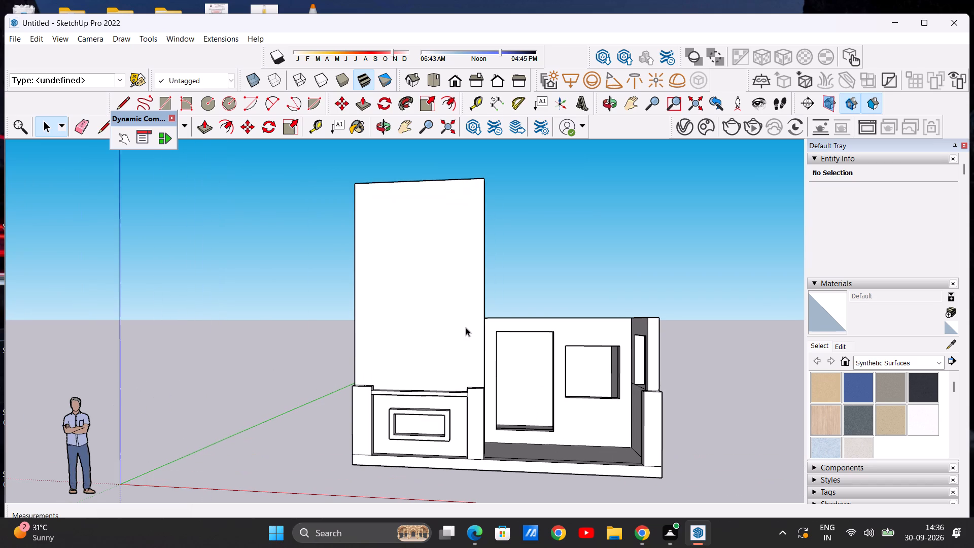
pyautogui.moveTo(558, 344); pyautogui.dragTo(561, 378, button='middle')
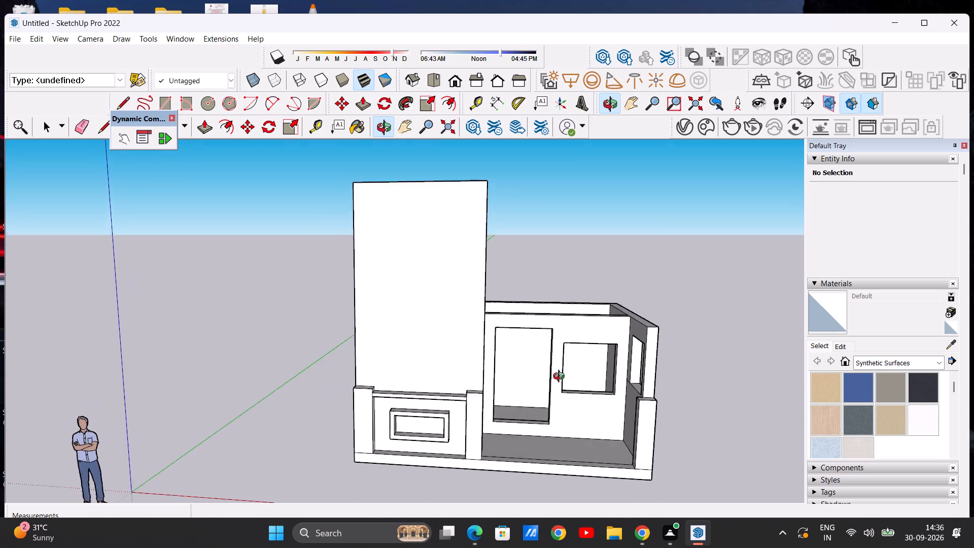
pyautogui.moveTo(561, 378); pyautogui.dragTo(562, 352, button='middle')
# Draw lines along the top edges of the door and window openings to close each with a face flush with the wall.
pyautogui.scroll(8, 570, 361)
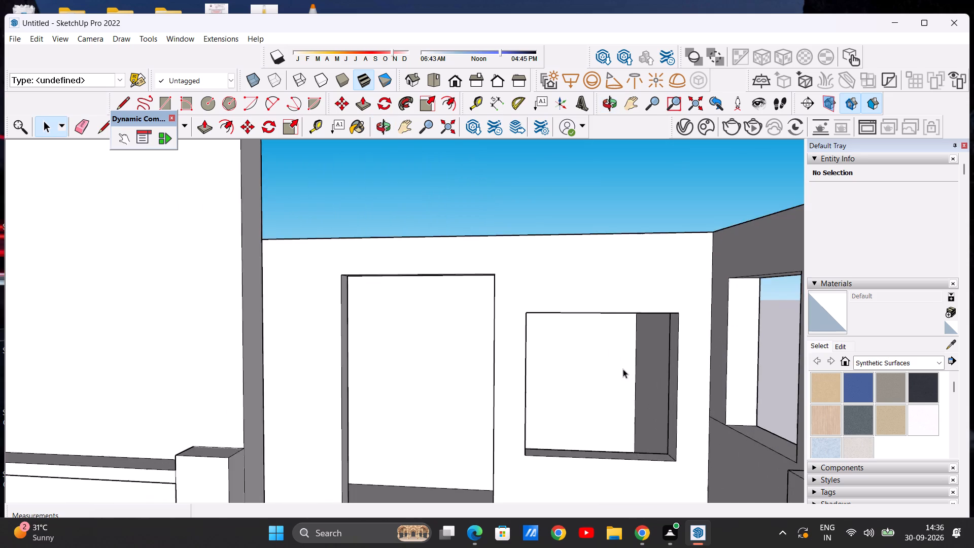
pyautogui.scroll(-6, 645, 369)
pyautogui.scroll(2, 500, 376)
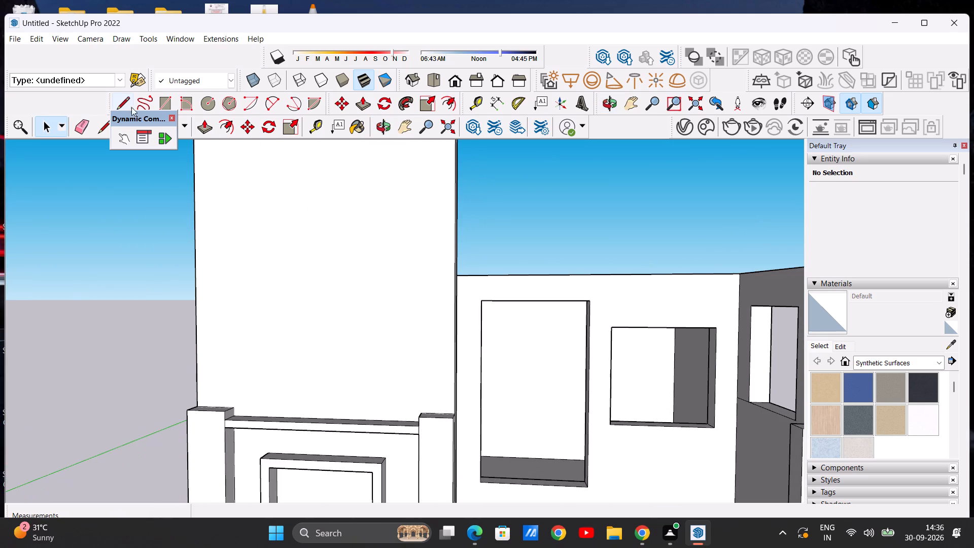
pyautogui.click(122, 99)
pyautogui.scroll(5, 585, 327)
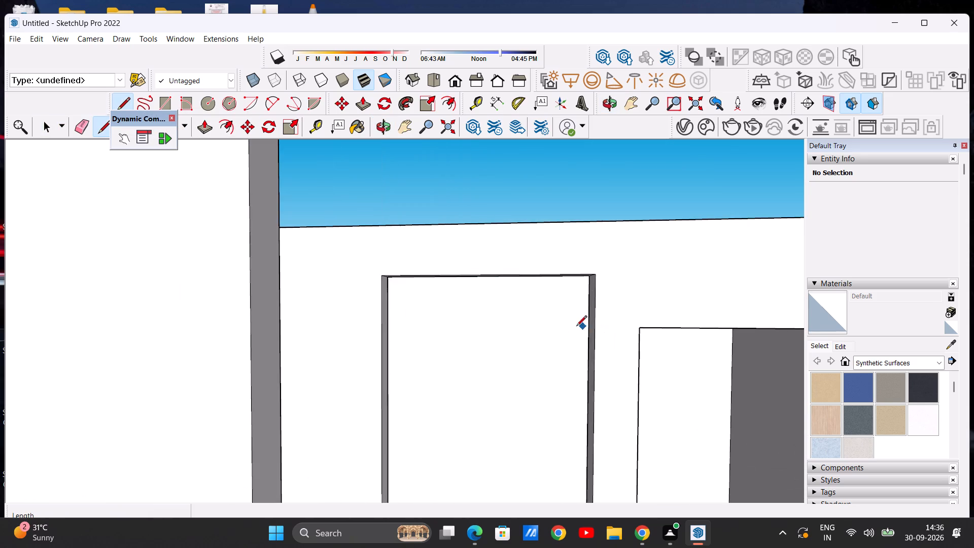
pyautogui.scroll(-4, 574, 322)
pyautogui.doubleClick(464, 295)
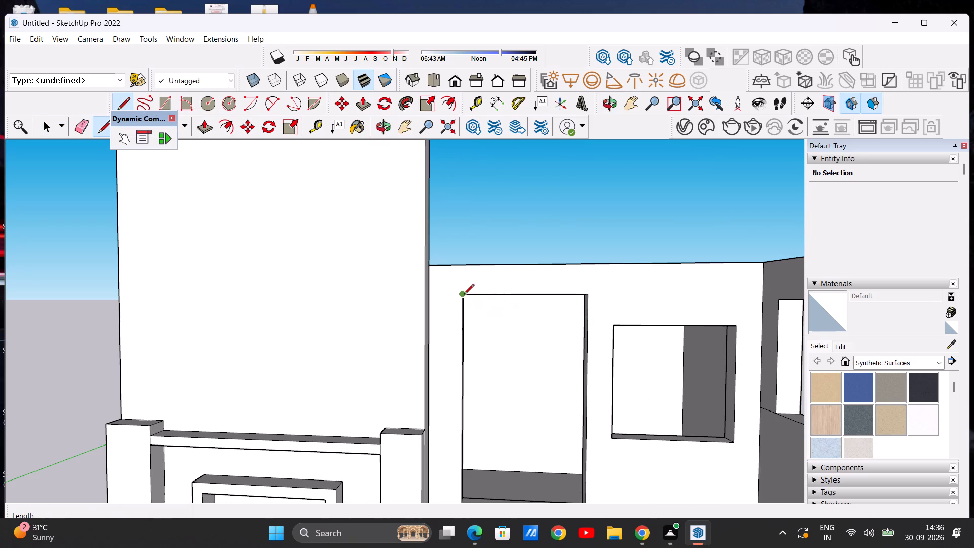
pyautogui.click(590, 292)
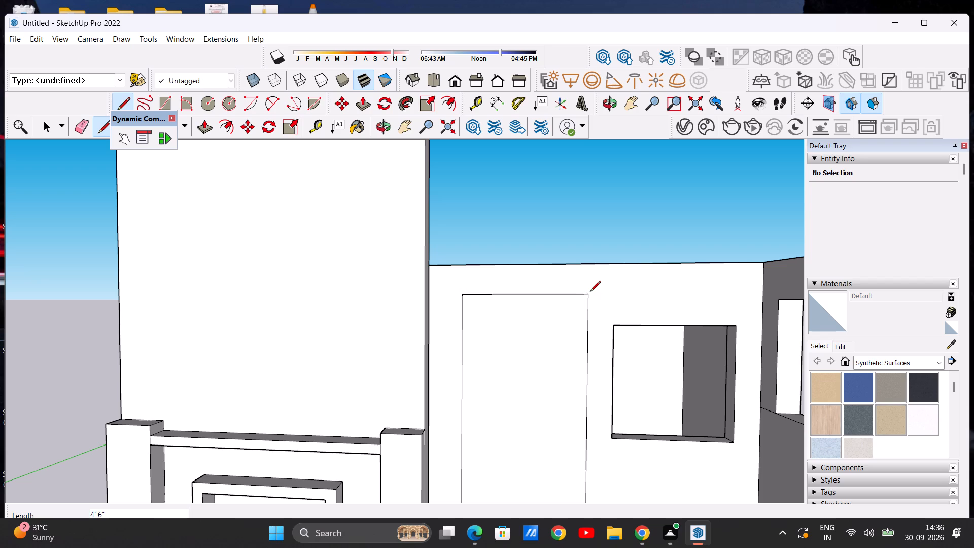
pyautogui.click(614, 328)
pyautogui.click(738, 325)
pyautogui.press('space')
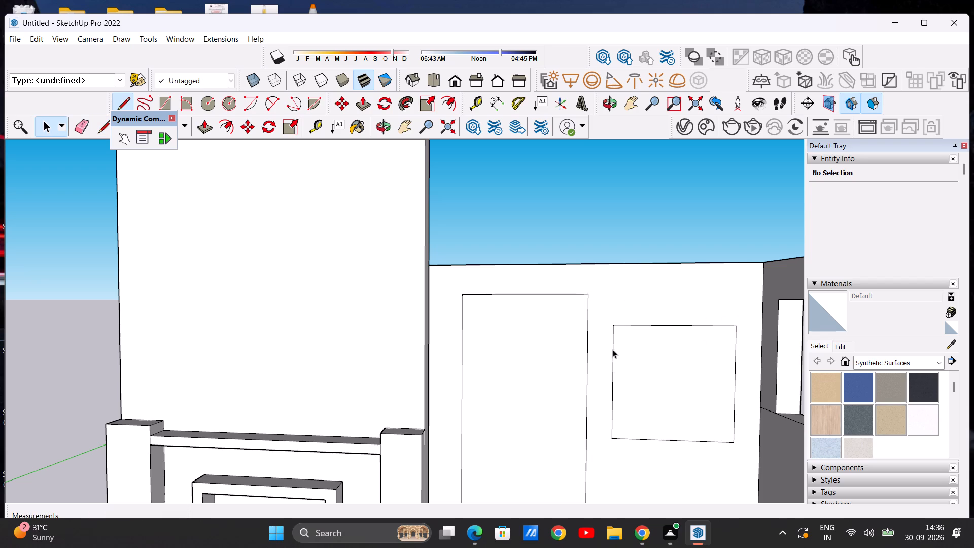
# Offset the window face's outline inward to form a narrow frame border.
pyautogui.scroll(-5, 560, 326)
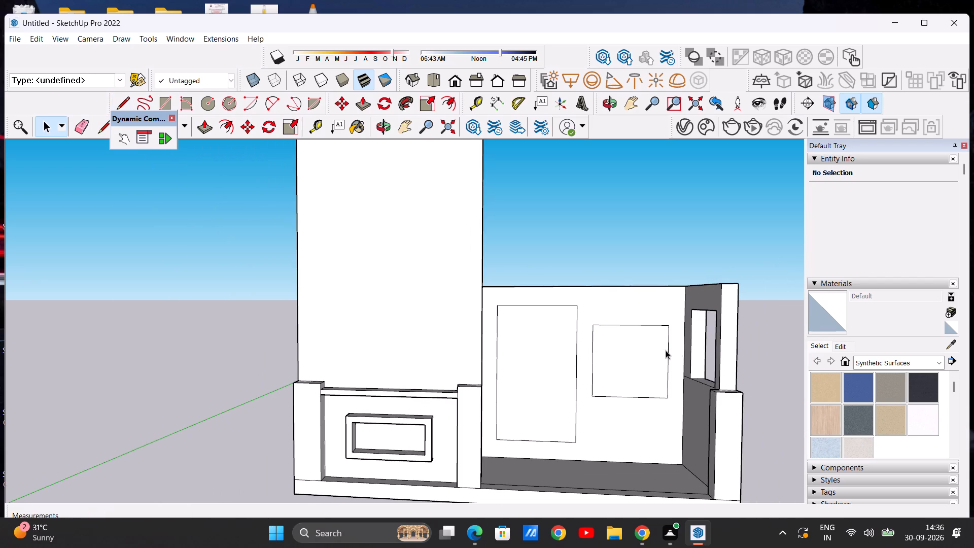
pyautogui.scroll(5, 686, 349)
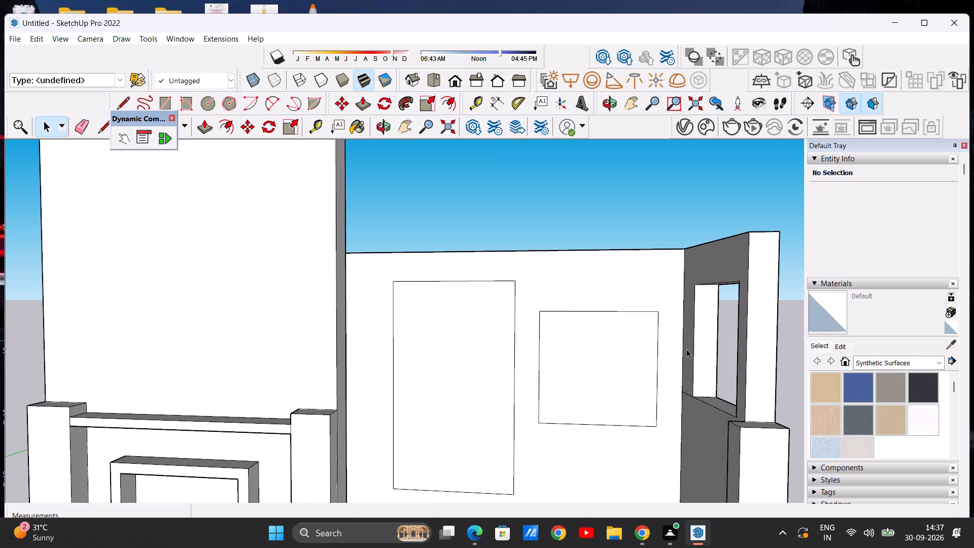
pyautogui.click(226, 123)
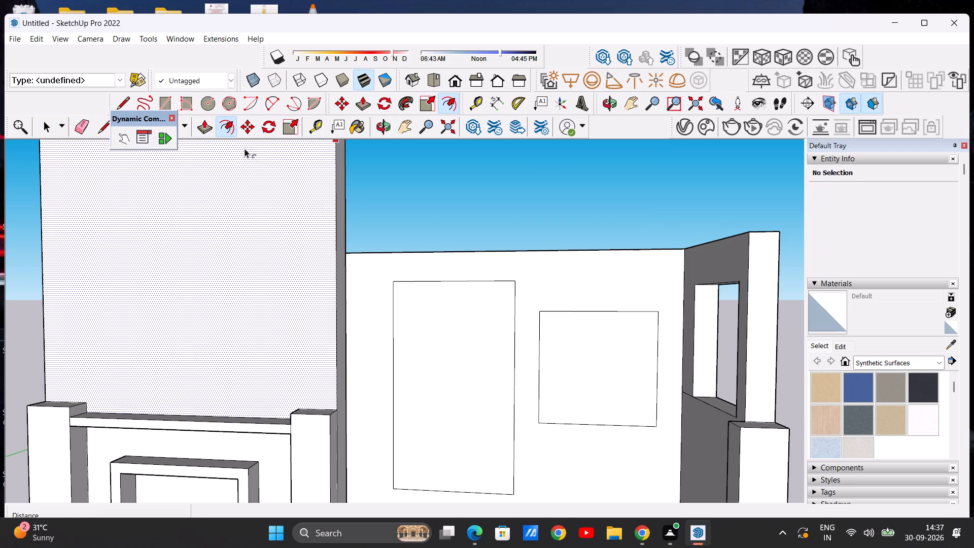
pyautogui.click(570, 325)
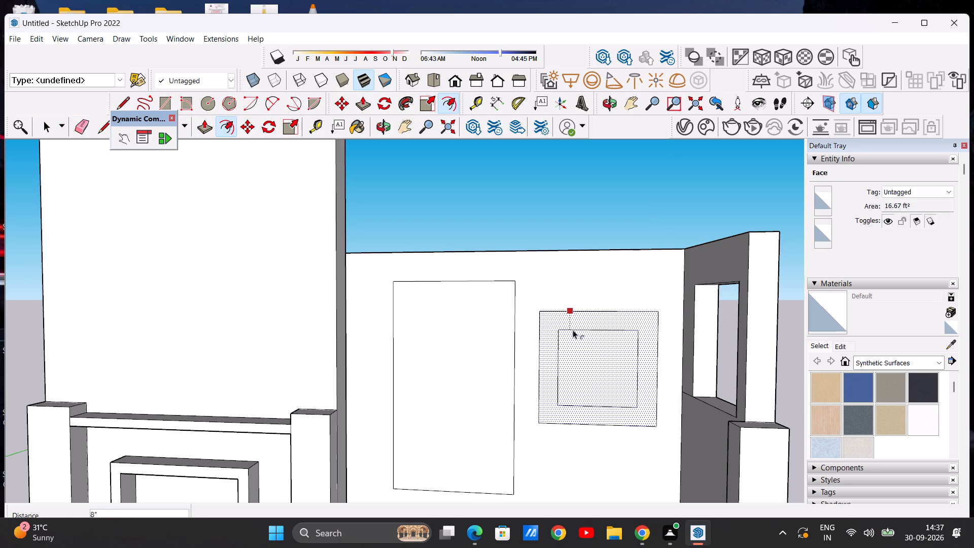
pyautogui.click(572, 320)
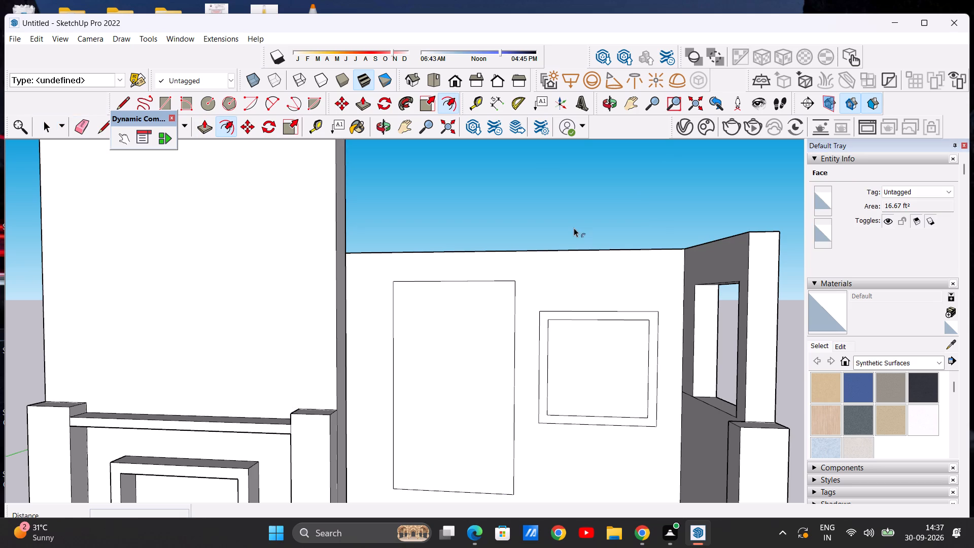
pyautogui.press('space')
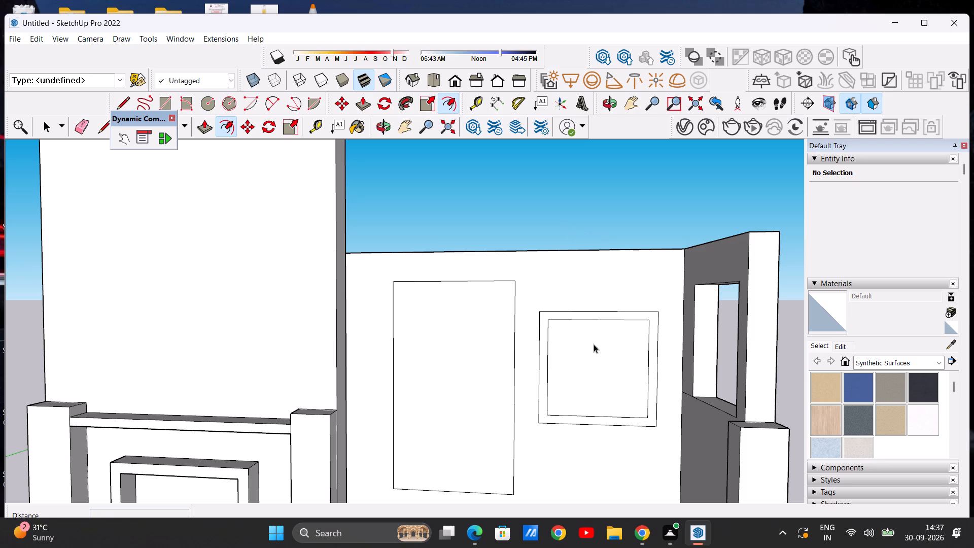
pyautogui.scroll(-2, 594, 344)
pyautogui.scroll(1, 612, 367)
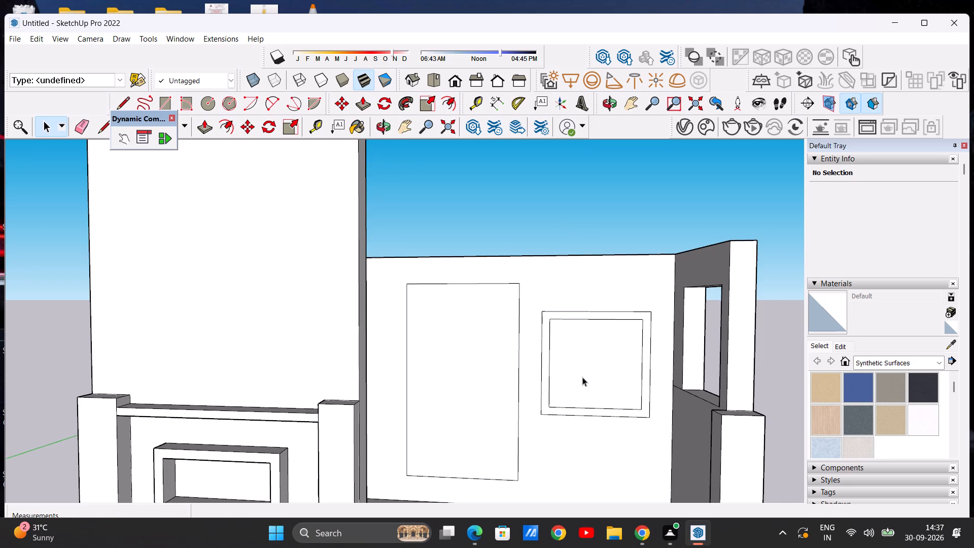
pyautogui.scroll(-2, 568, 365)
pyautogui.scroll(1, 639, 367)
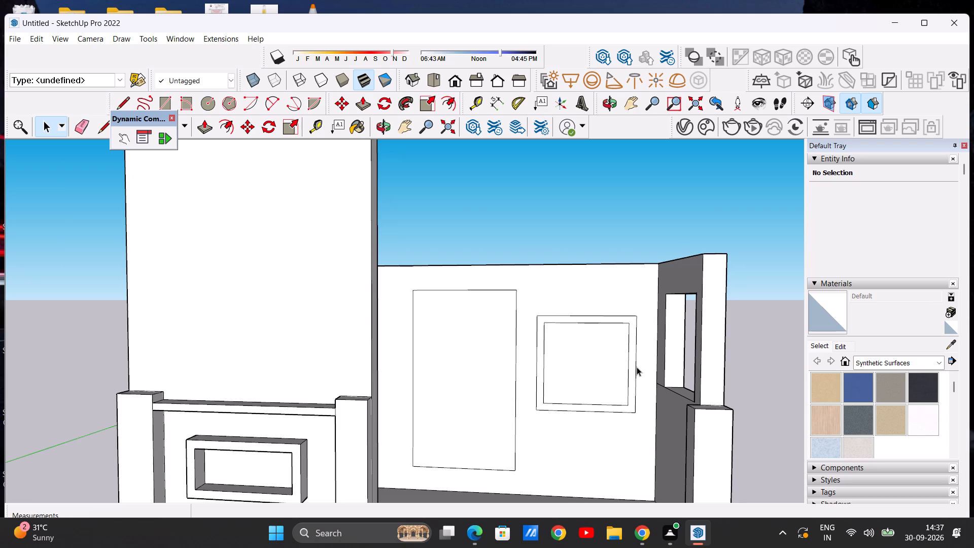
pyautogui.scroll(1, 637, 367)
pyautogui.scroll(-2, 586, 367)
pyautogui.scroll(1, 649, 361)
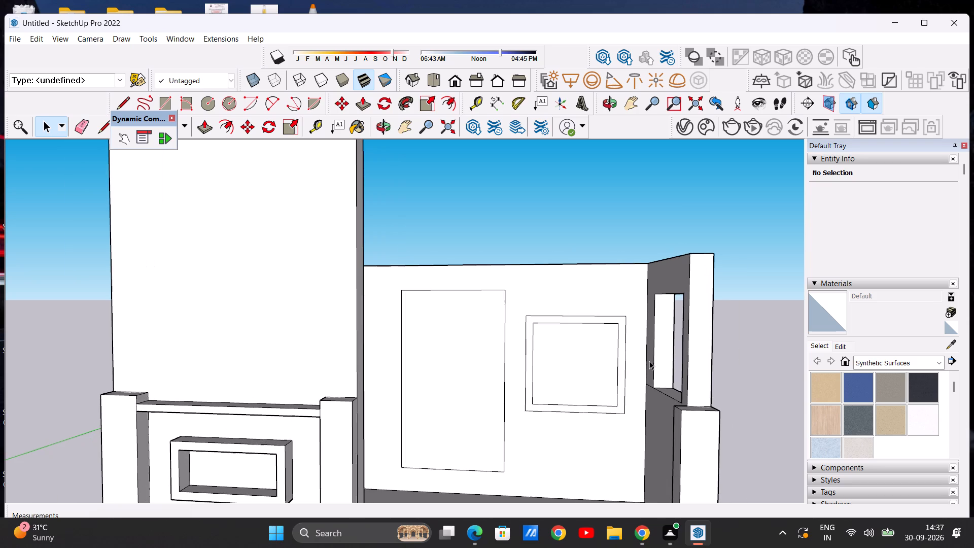
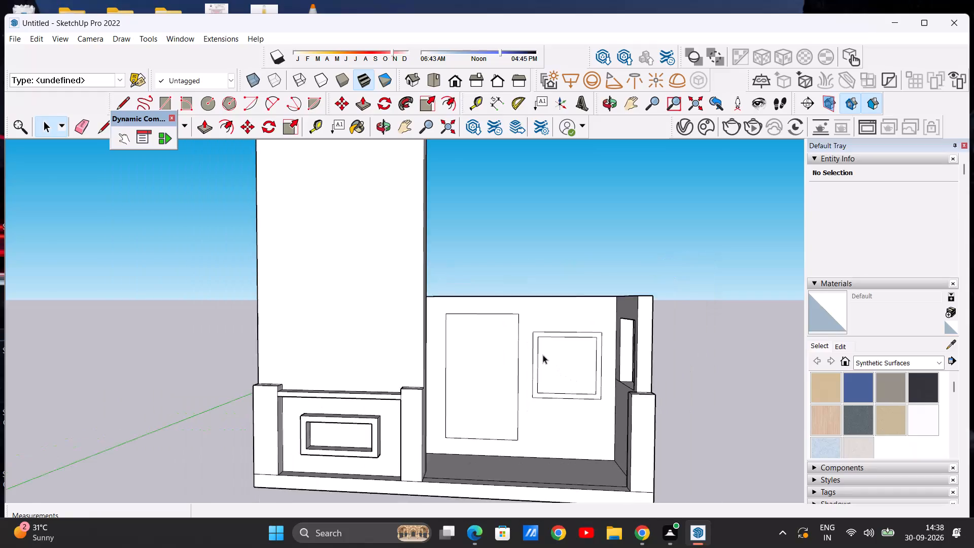
# Examine the window's offset frame border and the door outline on the ground-floor front wall, up close and within the overall elevation.
pyautogui.scroll(6, 589, 389)
pyautogui.scroll(-3, 520, 374)
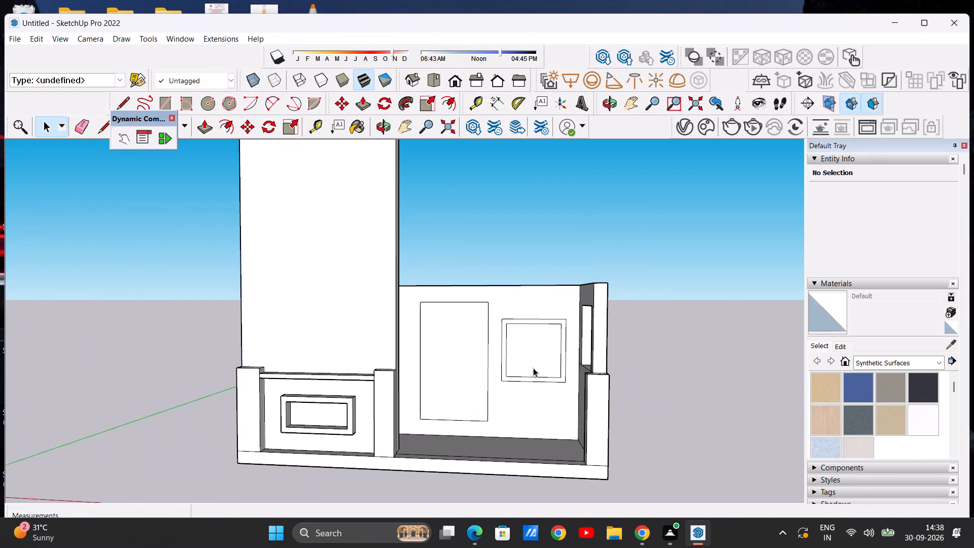
pyautogui.scroll(2, 428, 393)
pyautogui.scroll(6, 560, 337)
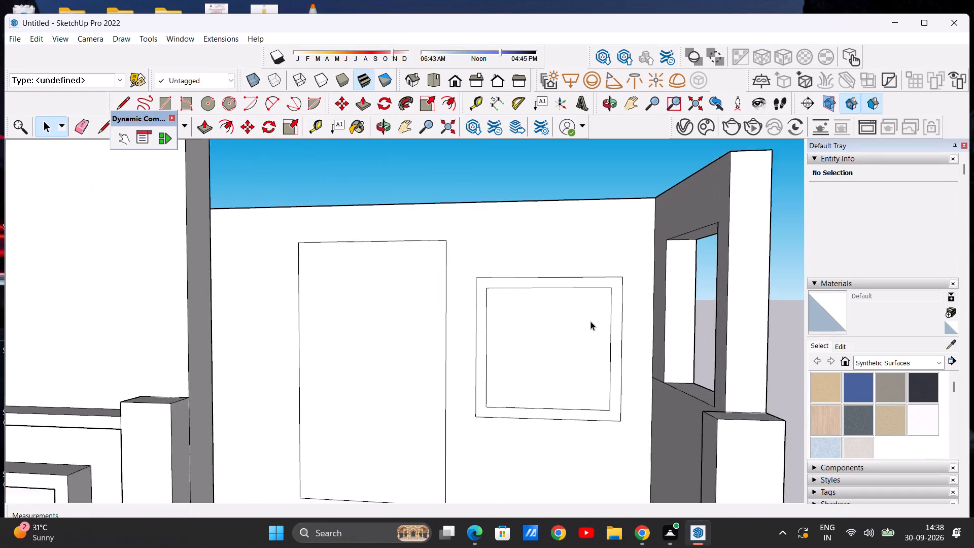
pyautogui.scroll(1, 590, 321)
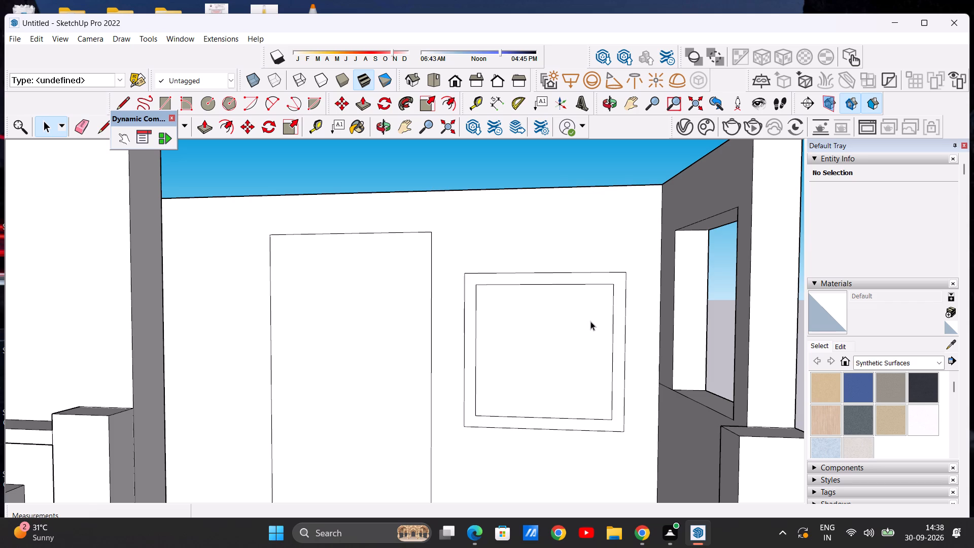
pyautogui.scroll(-13, 460, 347)
pyautogui.scroll(6, 403, 359)
pyautogui.scroll(1, 650, 299)
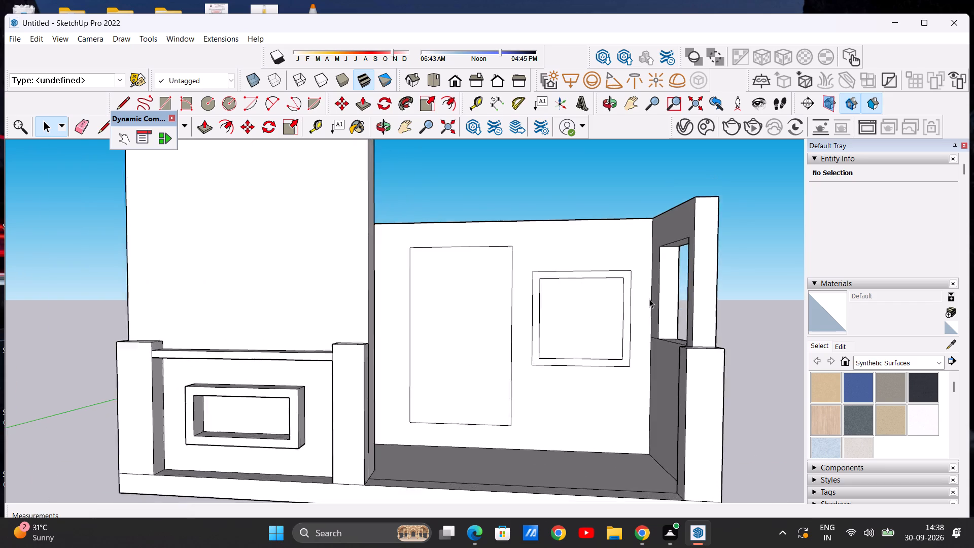
pyautogui.scroll(2, 649, 299)
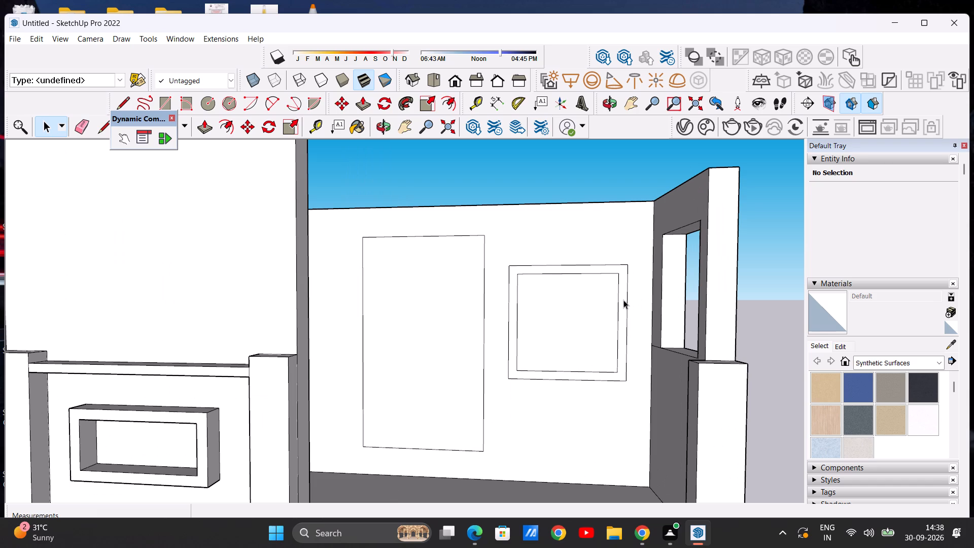
pyautogui.scroll(-5, 620, 292)
pyautogui.scroll(4, 500, 312)
pyautogui.scroll(-6, 492, 323)
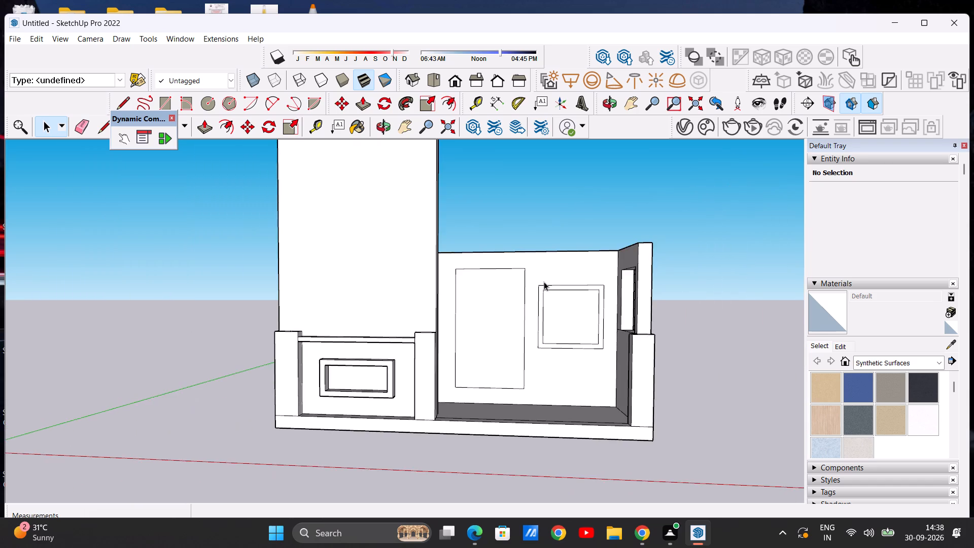
pyautogui.scroll(11, 546, 281)
pyautogui.scroll(-10, 561, 305)
pyautogui.scroll(4, 580, 341)
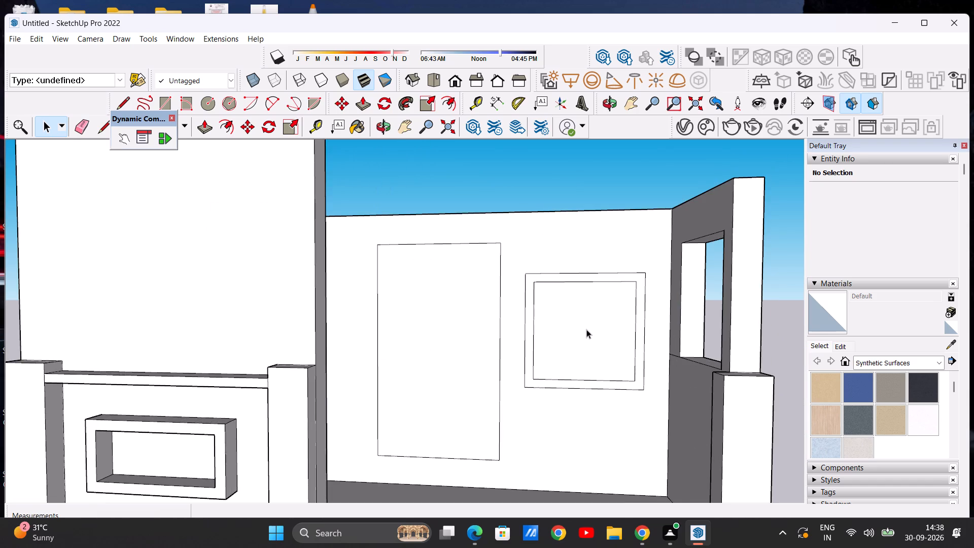
pyautogui.scroll(-5, 588, 322)
pyautogui.scroll(6, 612, 324)
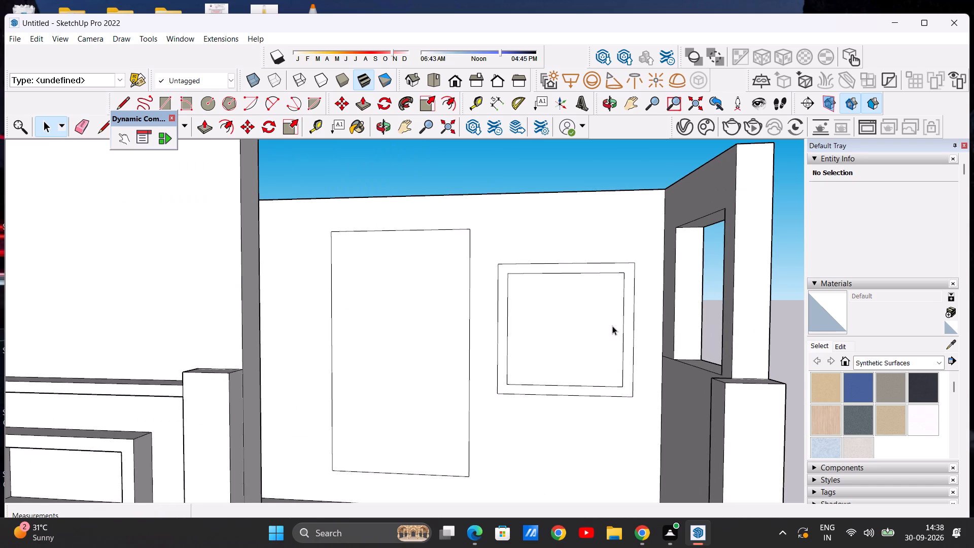
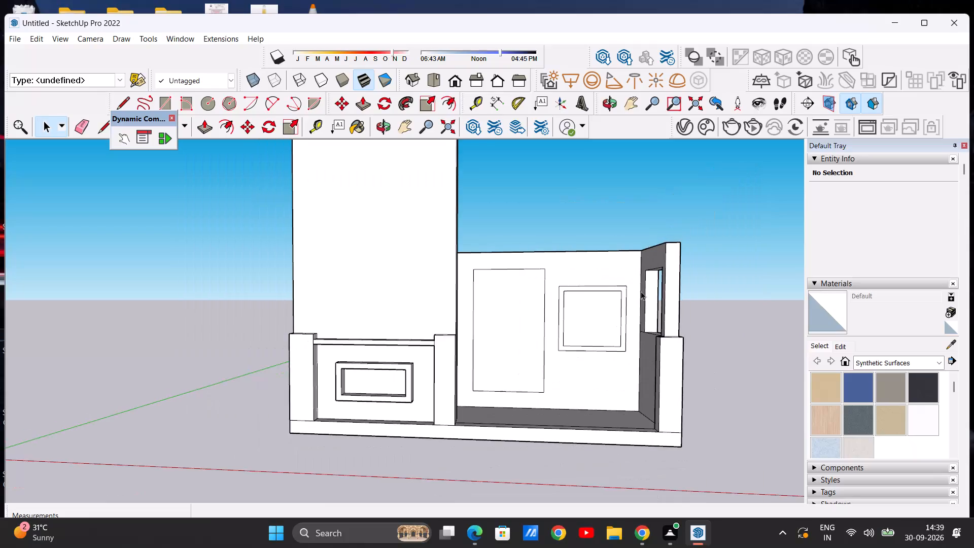
# Draw two closely spaced vertical lines, each about 3' 6" long, across the window's inner pane to outline a central mullion.
pyautogui.scroll(5, 643, 299)
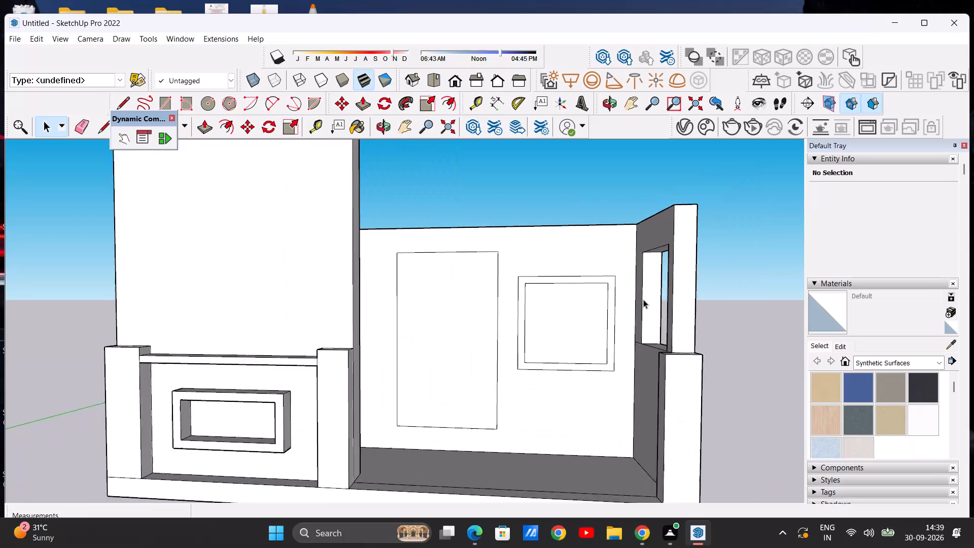
pyautogui.scroll(1, 643, 299)
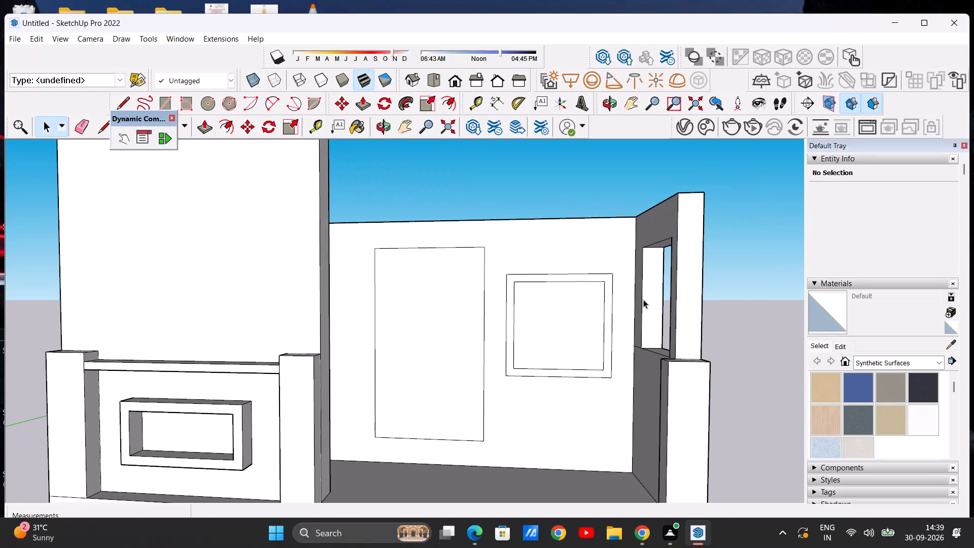
pyautogui.scroll(-3, 632, 299)
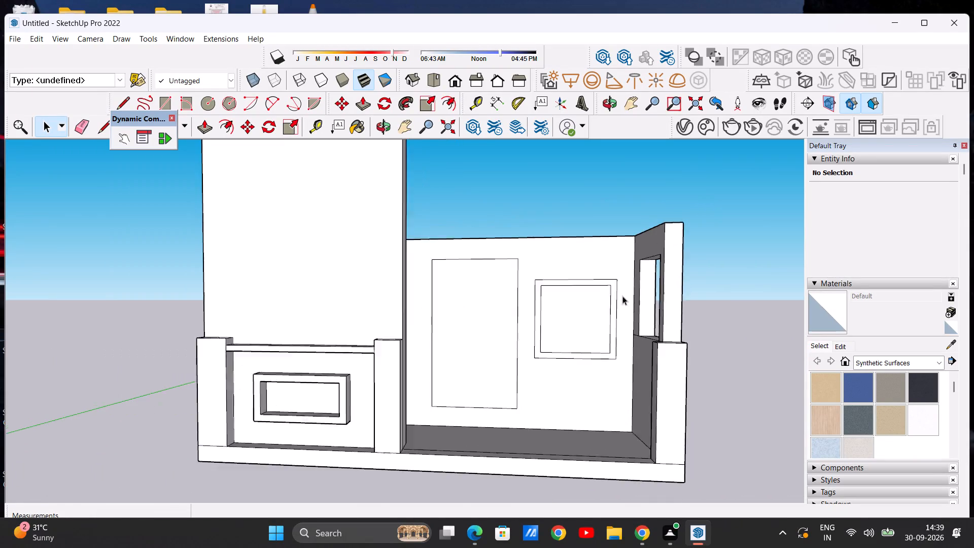
pyautogui.scroll(-1, 622, 296)
pyautogui.scroll(1, 566, 315)
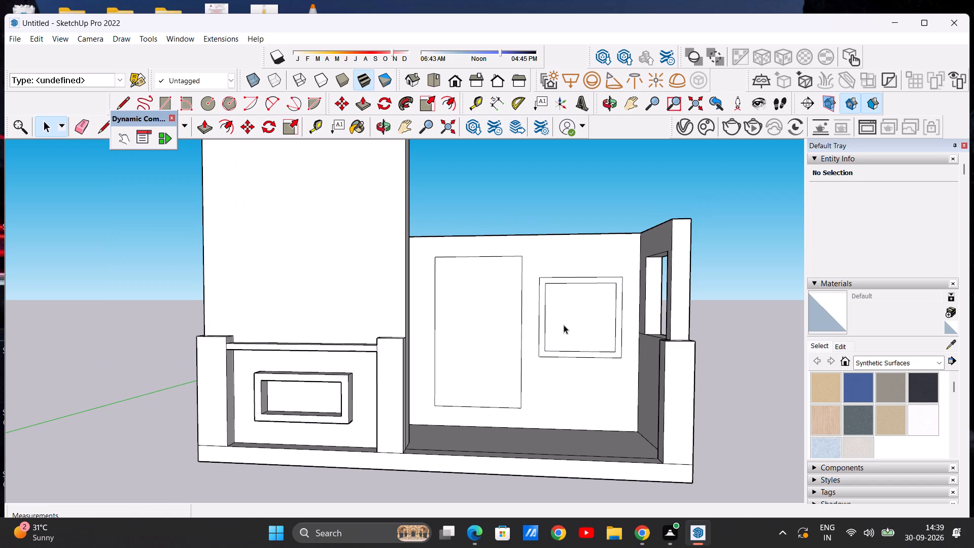
pyautogui.scroll(-2, 568, 316)
pyautogui.scroll(3, 612, 312)
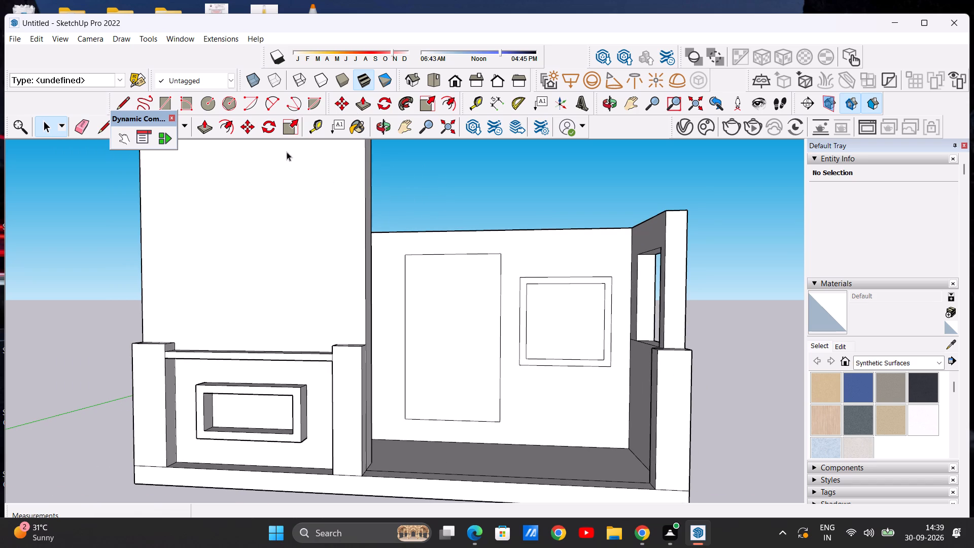
pyautogui.click(122, 99)
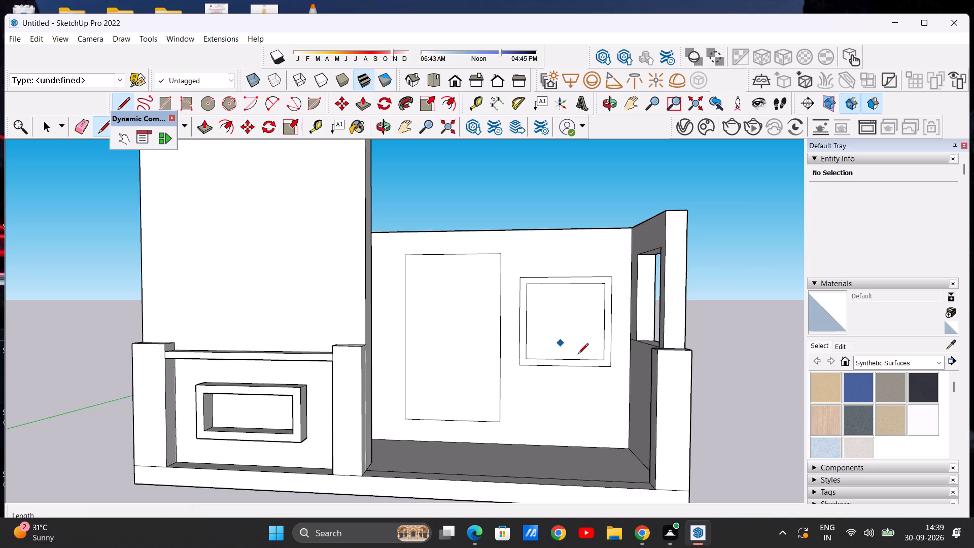
pyautogui.scroll(5, 570, 337)
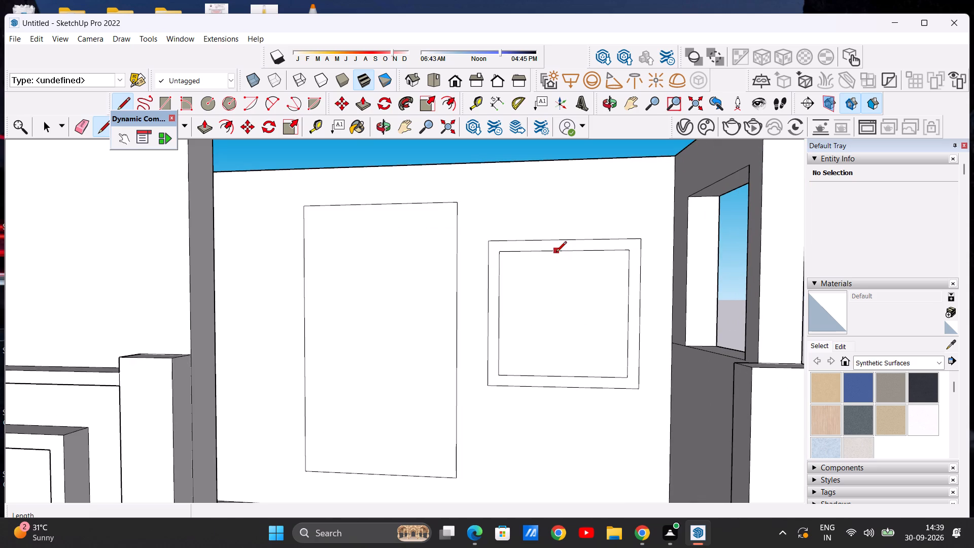
pyautogui.click(556, 253)
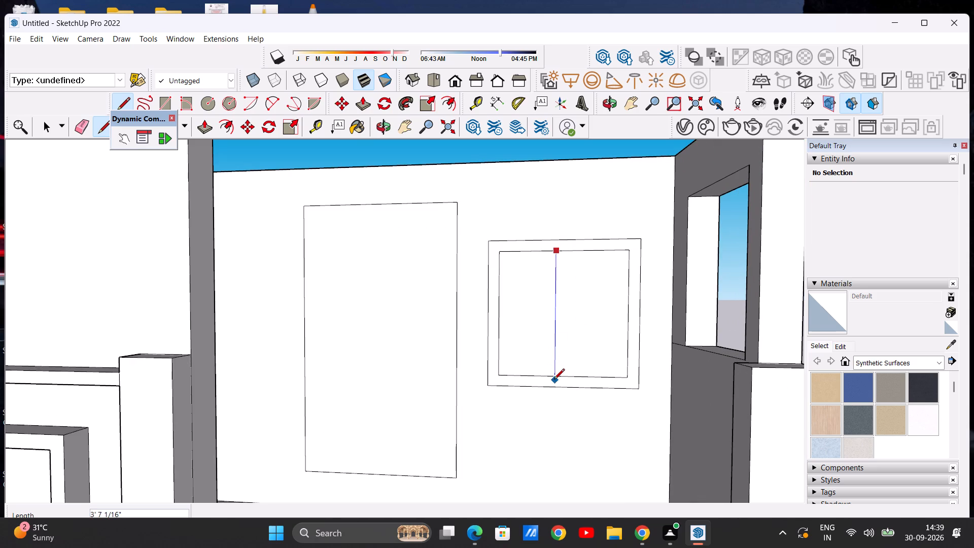
pyautogui.click(554, 373)
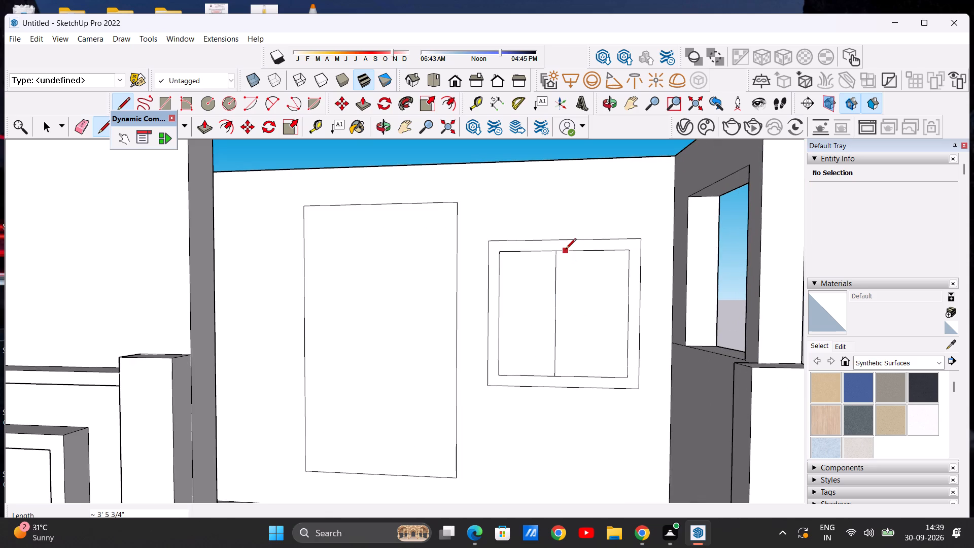
pyautogui.click(566, 250)
pyautogui.click(570, 373)
pyautogui.press('space')
# Examine the plain door outline beside the divided window on the ground-floor front wall, up close and within the overall elevation.
pyautogui.scroll(-6, 565, 366)
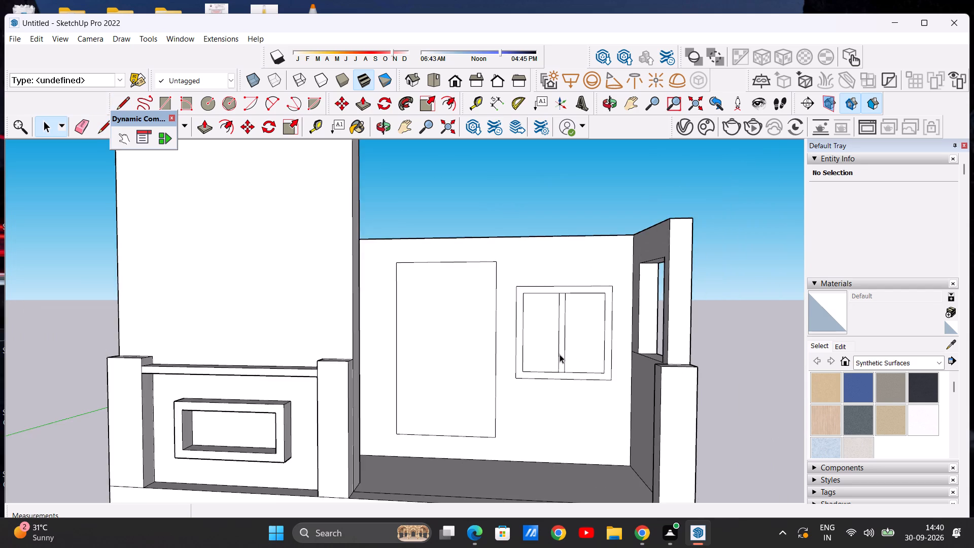
pyautogui.scroll(-5, 559, 347)
pyautogui.scroll(2, 562, 379)
pyautogui.scroll(-3, 565, 379)
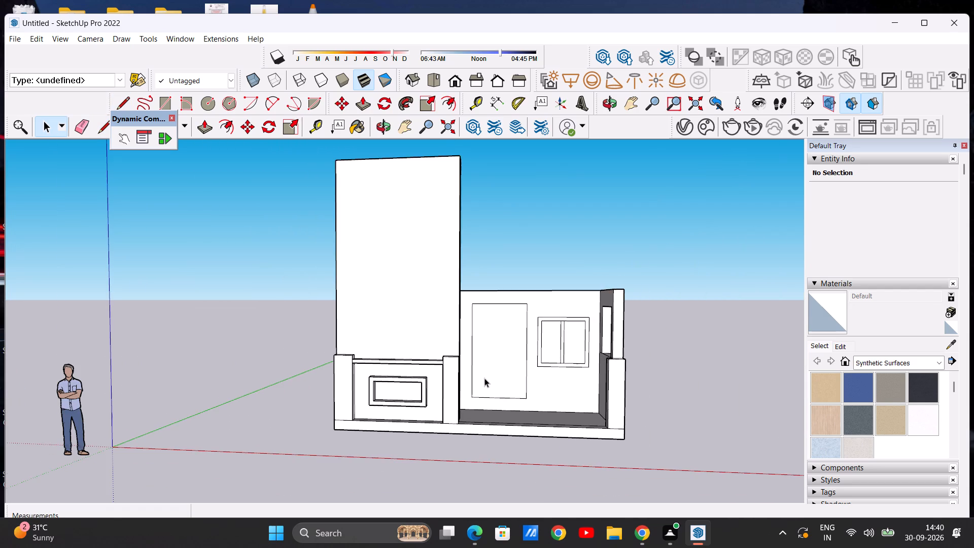
pyautogui.scroll(4, 484, 376)
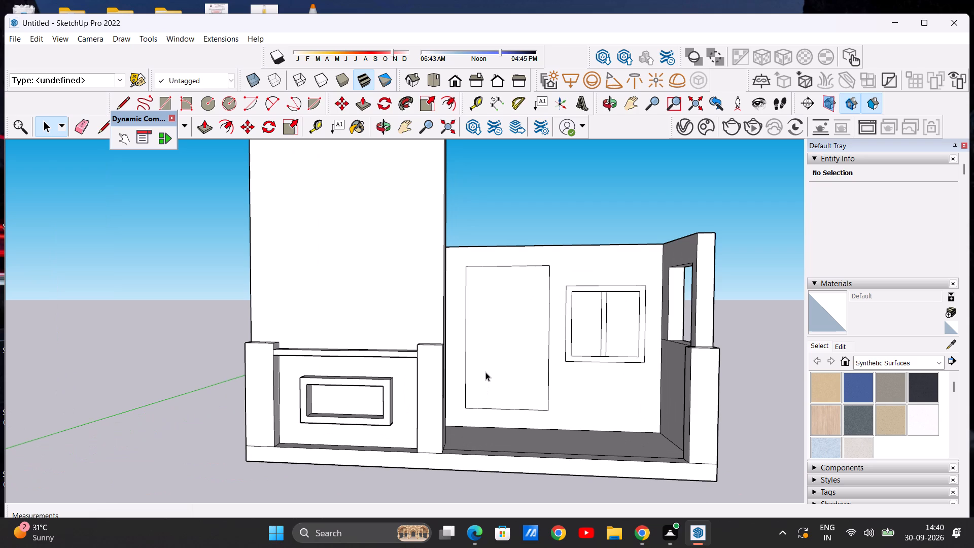
pyautogui.scroll(-2, 502, 376)
pyautogui.scroll(1, 498, 402)
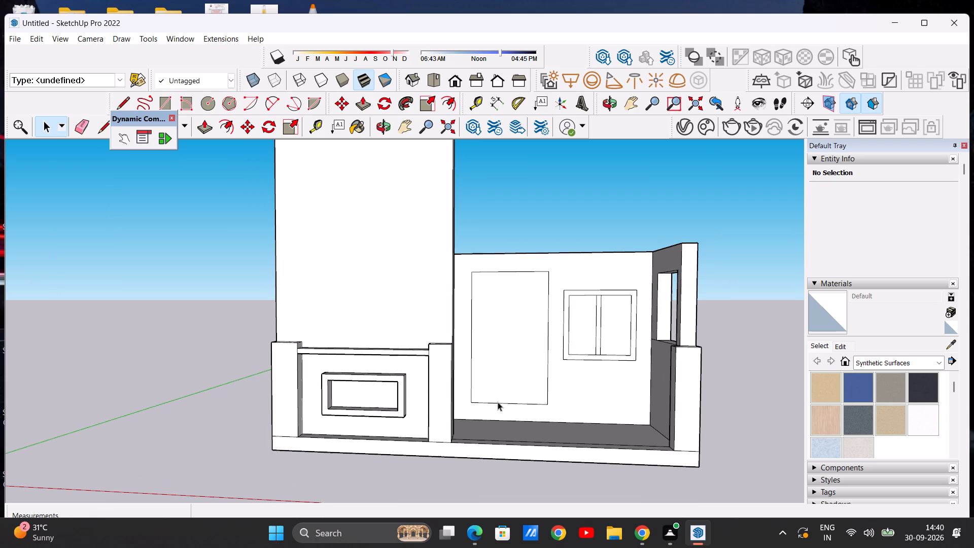
pyautogui.scroll(1, 546, 280)
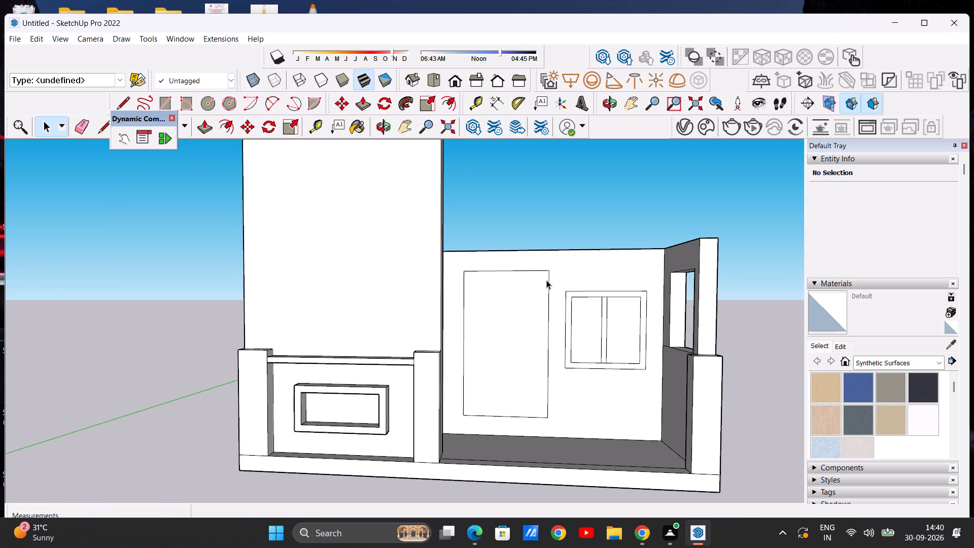
pyautogui.scroll(-3, 545, 280)
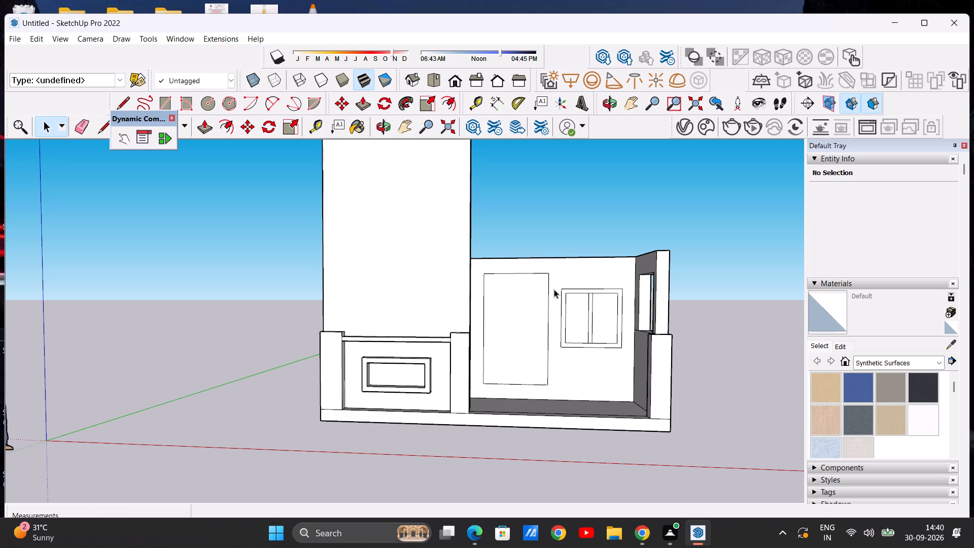
pyautogui.scroll(2, 498, 281)
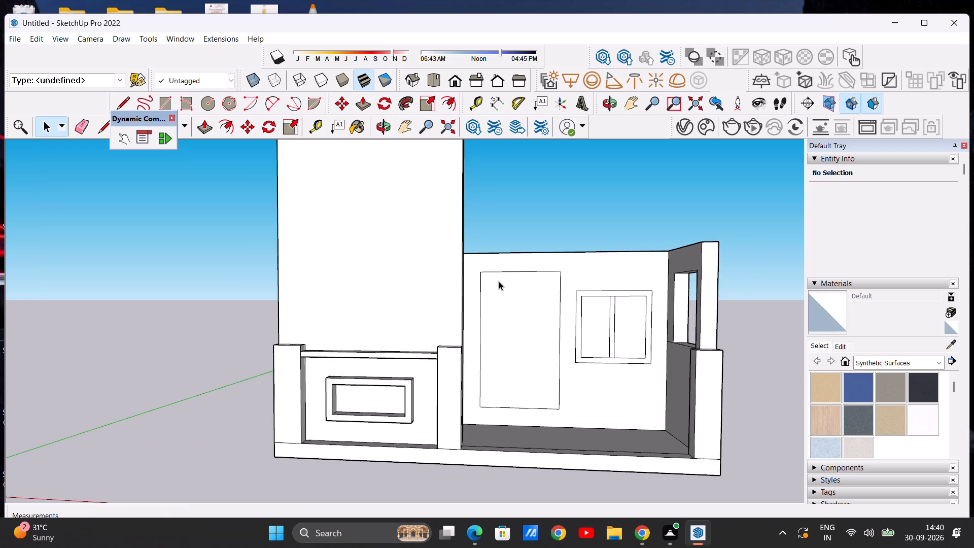
pyautogui.scroll(1, 499, 281)
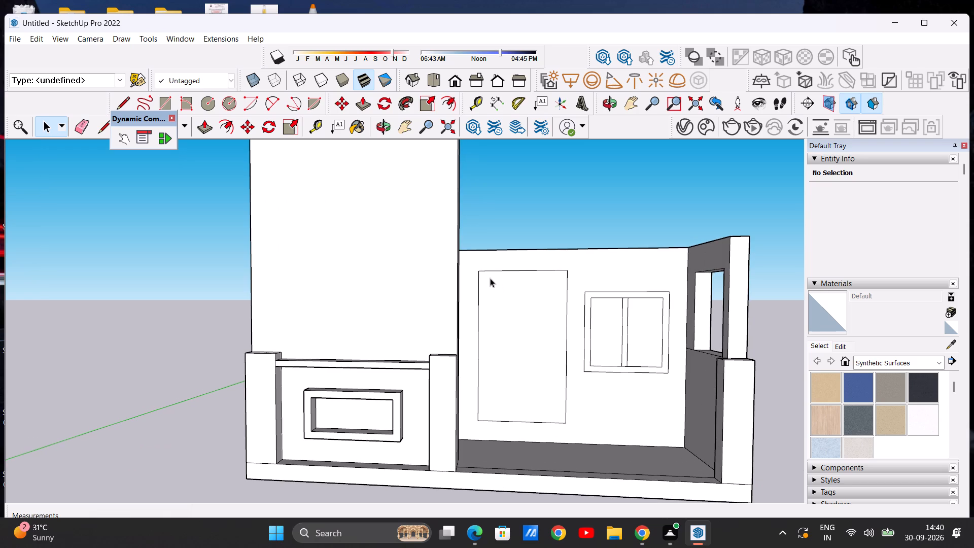
pyautogui.scroll(-2, 494, 282)
pyautogui.scroll(2, 562, 280)
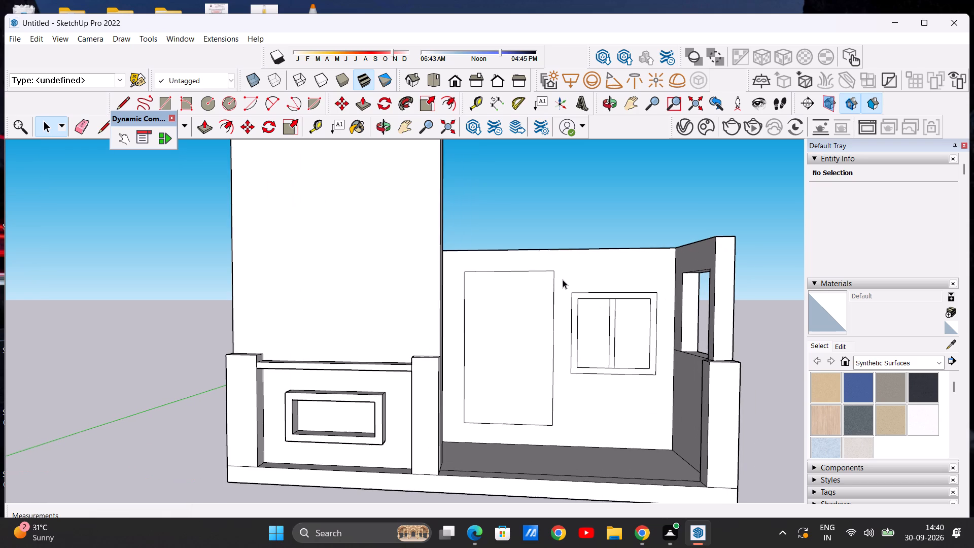
# Offset the ground-floor door outline inward by about 5" to form its frame border.
pyautogui.click(228, 125)
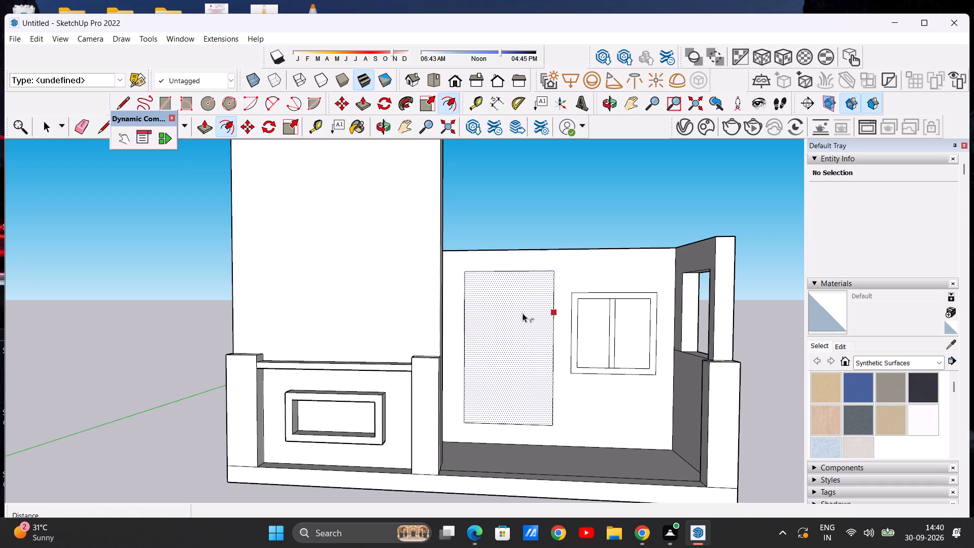
pyautogui.scroll(4, 524, 311)
pyautogui.click(498, 265)
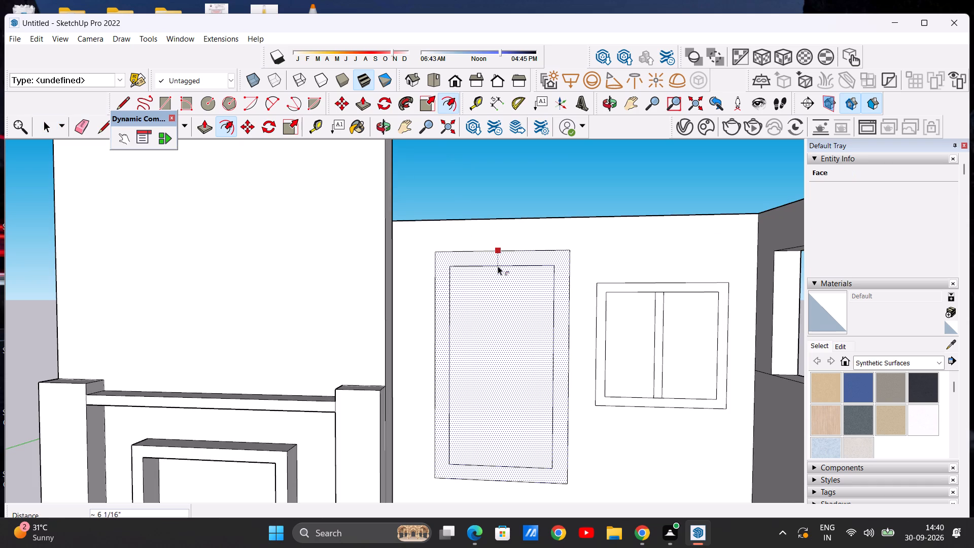
pyautogui.click(496, 263)
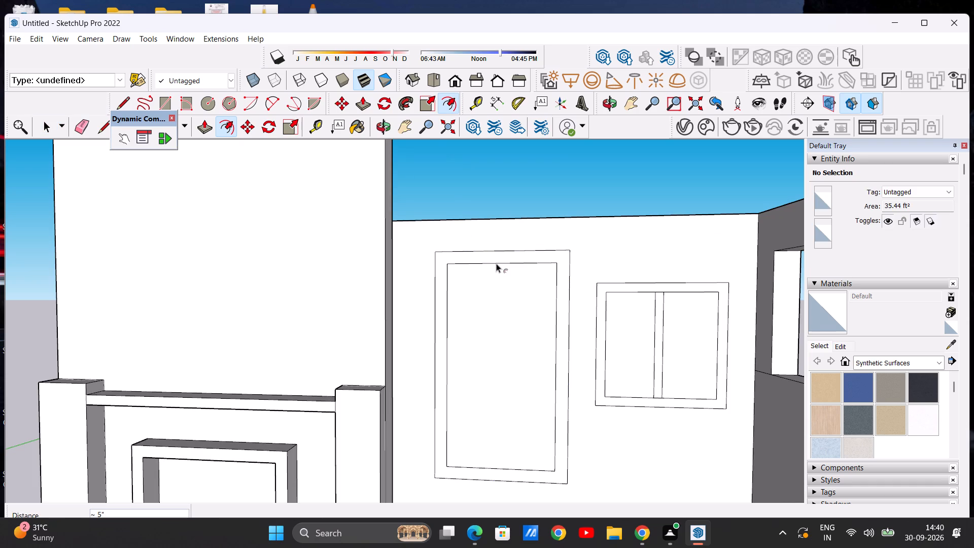
pyautogui.press('space')
pyautogui.click(494, 198)
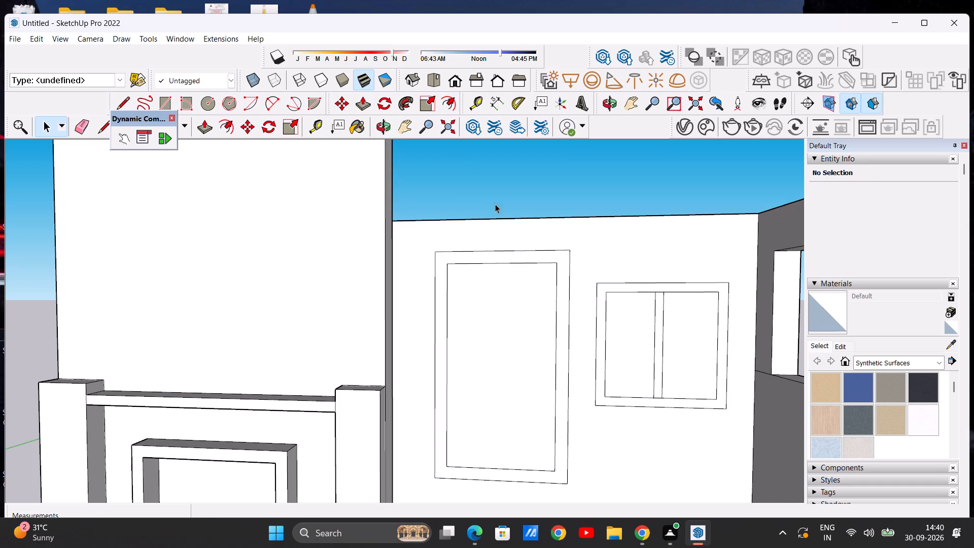
# Examine the framed door, the divided window and the floor in front of them from the front, side and above.
pyautogui.scroll(-5, 497, 235)
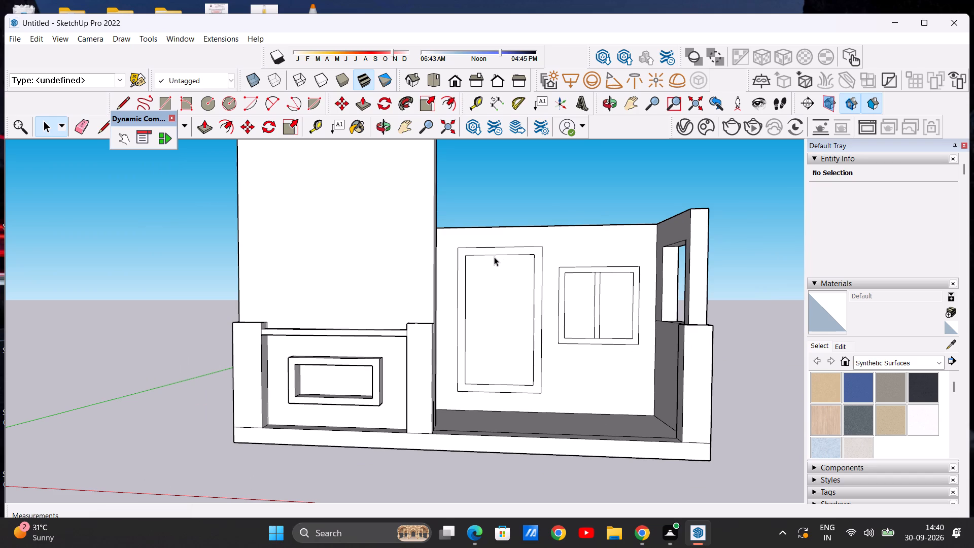
pyautogui.scroll(-1, 502, 260)
pyautogui.scroll(2, 496, 251)
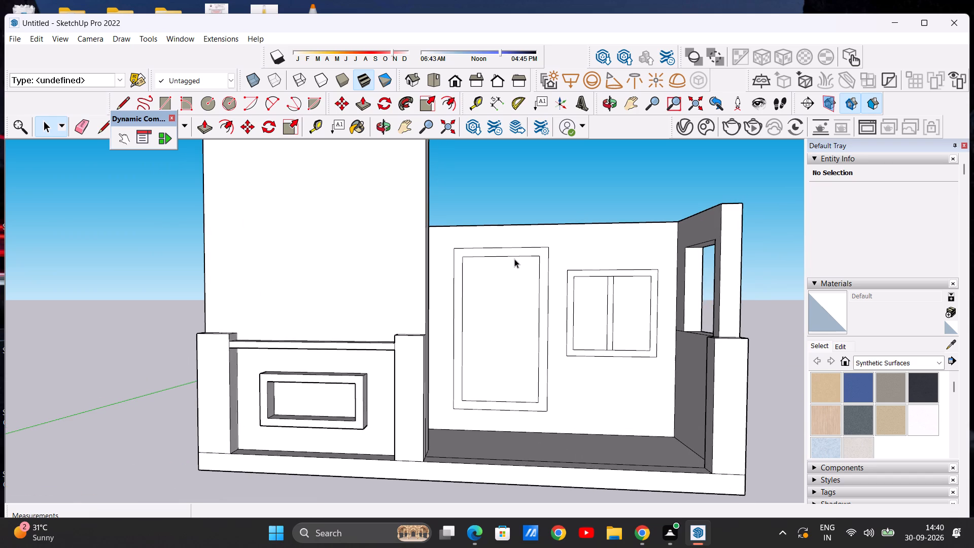
pyautogui.scroll(-1, 517, 261)
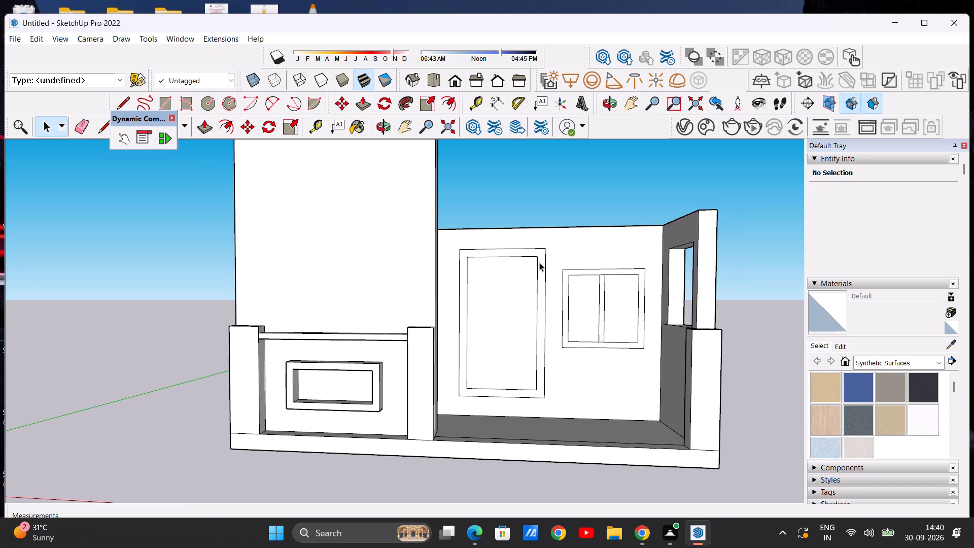
pyautogui.scroll(-3, 543, 266)
pyautogui.moveTo(499, 399); pyautogui.dragTo(504, 474, button='middle')
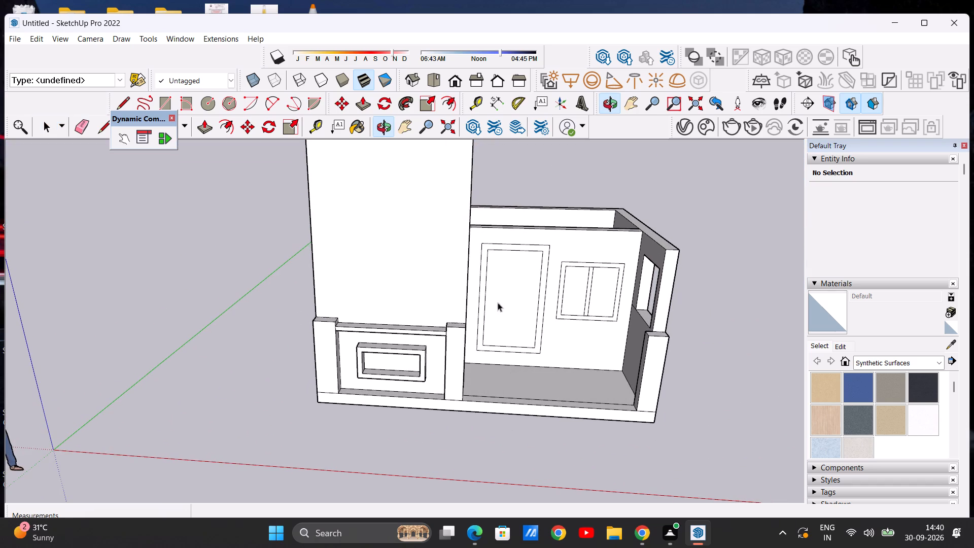
pyautogui.click(472, 73)
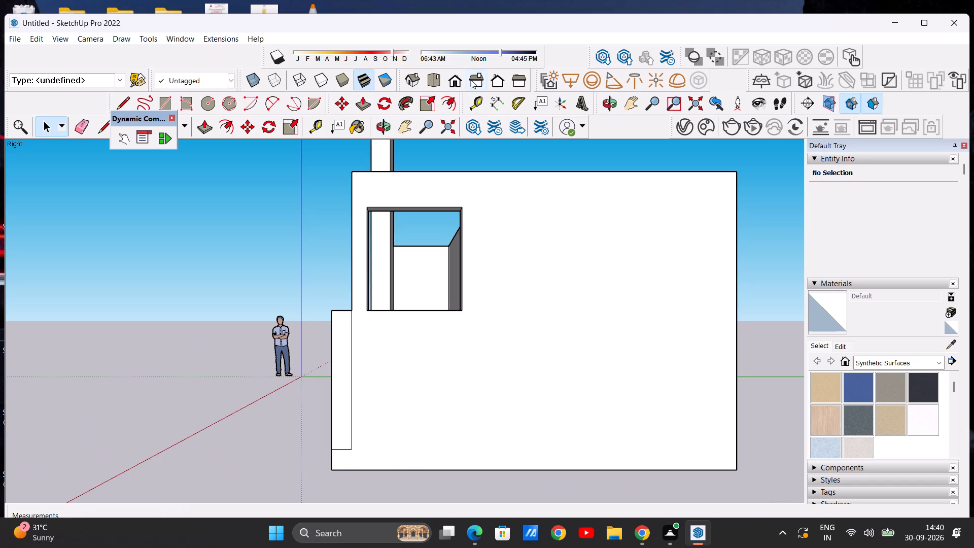
pyautogui.click(432, 77)
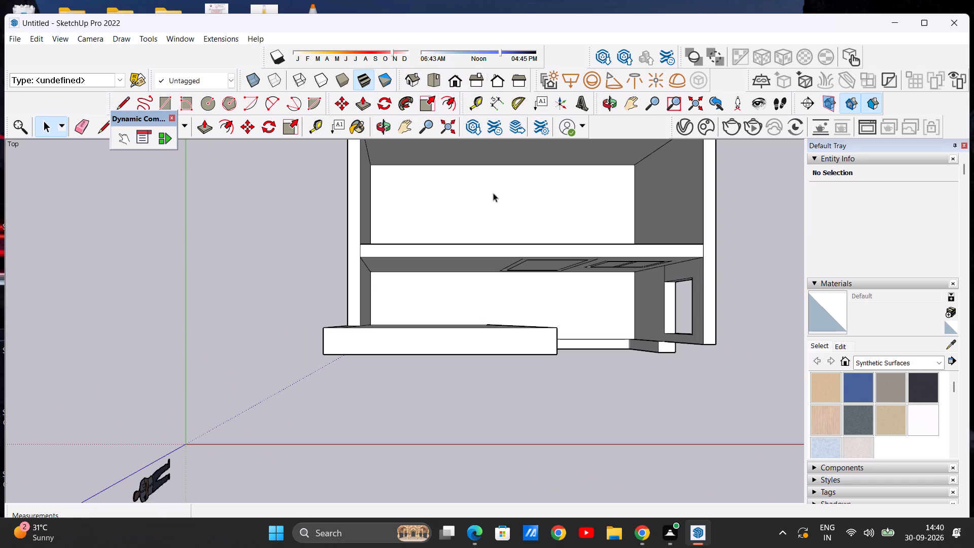
pyautogui.scroll(5, 590, 327)
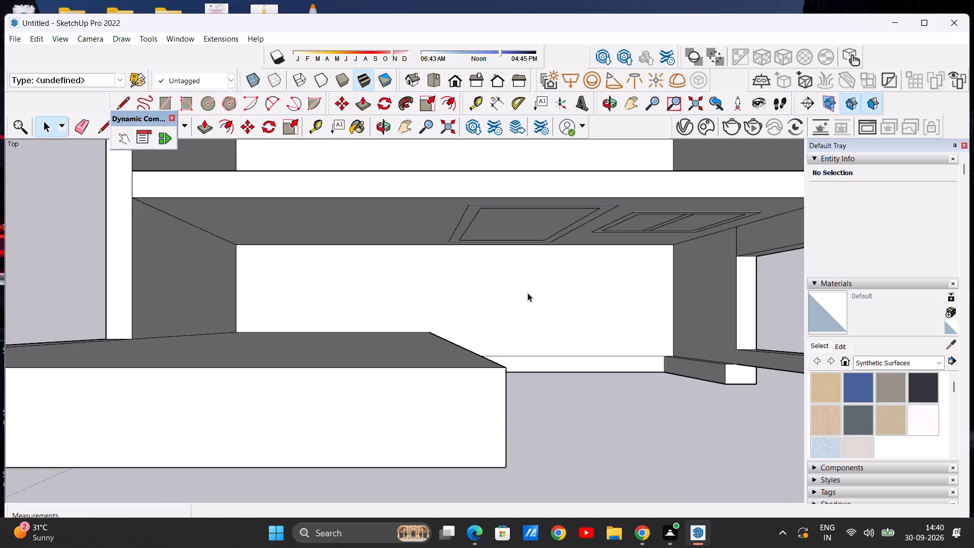
pyautogui.moveTo(538, 307); pyautogui.dragTo(529, 190, button='middle')
pyautogui.moveTo(538, 305); pyautogui.dragTo(513, 271, button='middle')
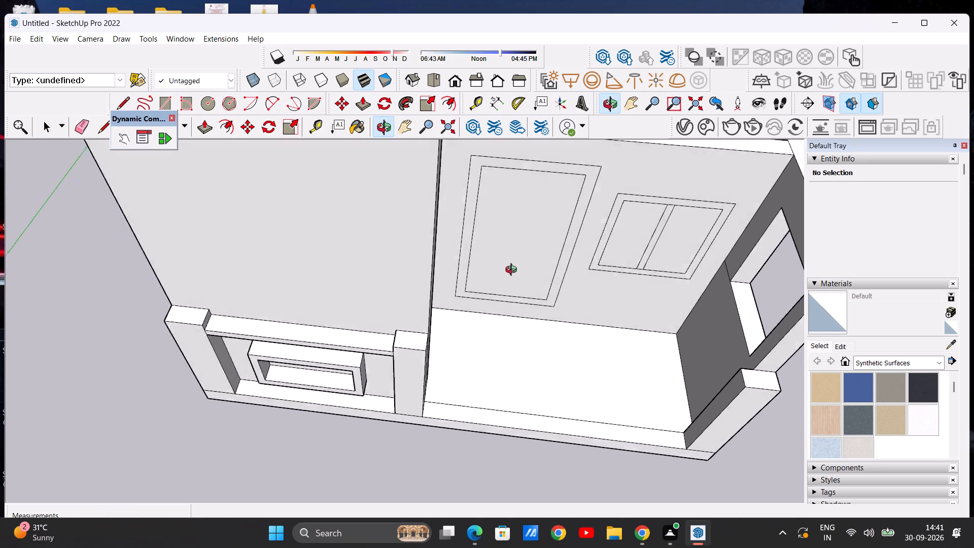
pyautogui.moveTo(513, 271); pyautogui.dragTo(524, 242, button='middle')
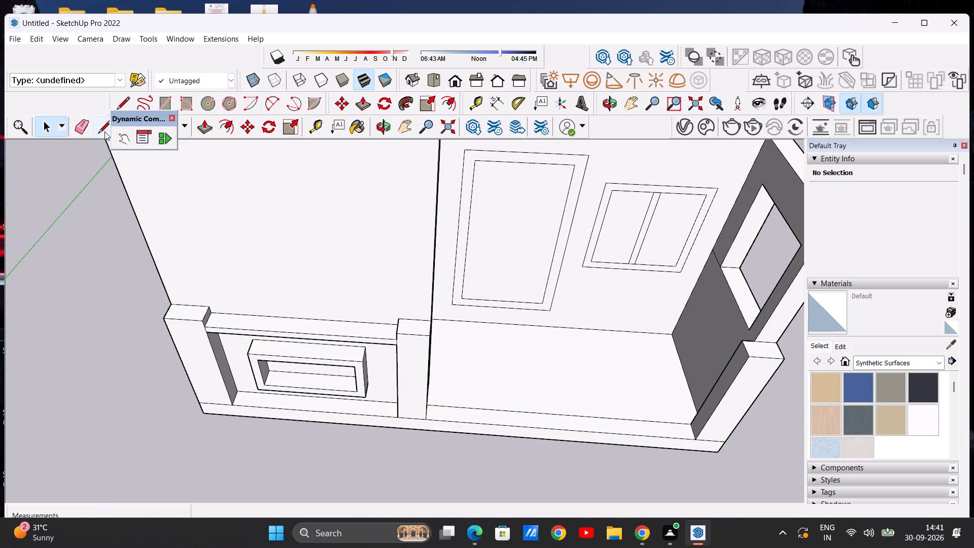
# Draw a rectangle about 5' 9" by 3' 4" on the floor against the wall below the framed door.
pyautogui.click(169, 101)
pyautogui.scroll(5, 497, 364)
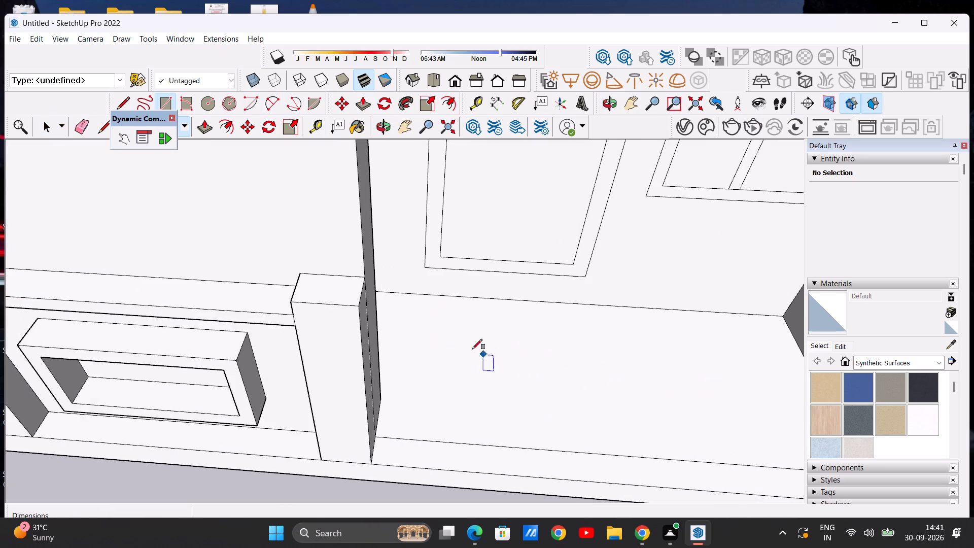
pyautogui.click(405, 295)
pyautogui.click(608, 304)
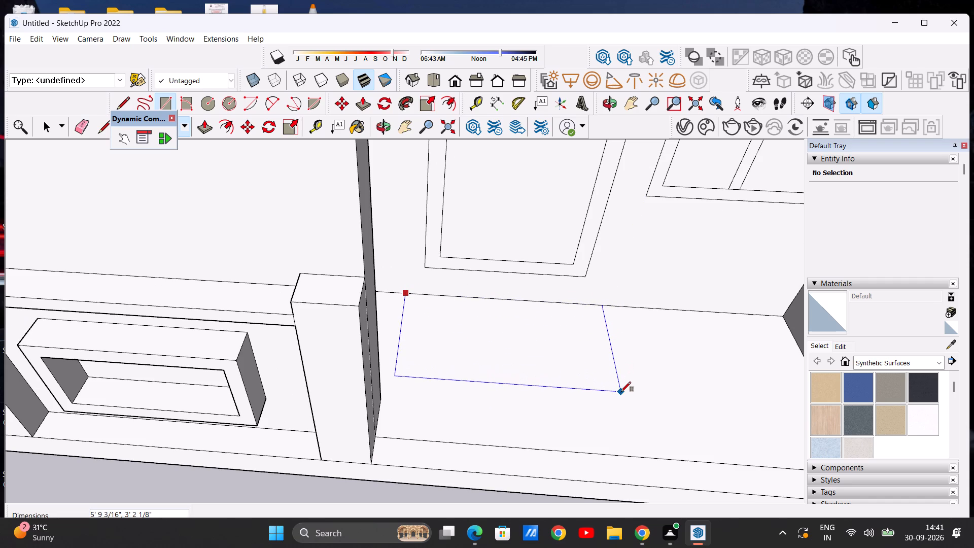
pyautogui.click(621, 398)
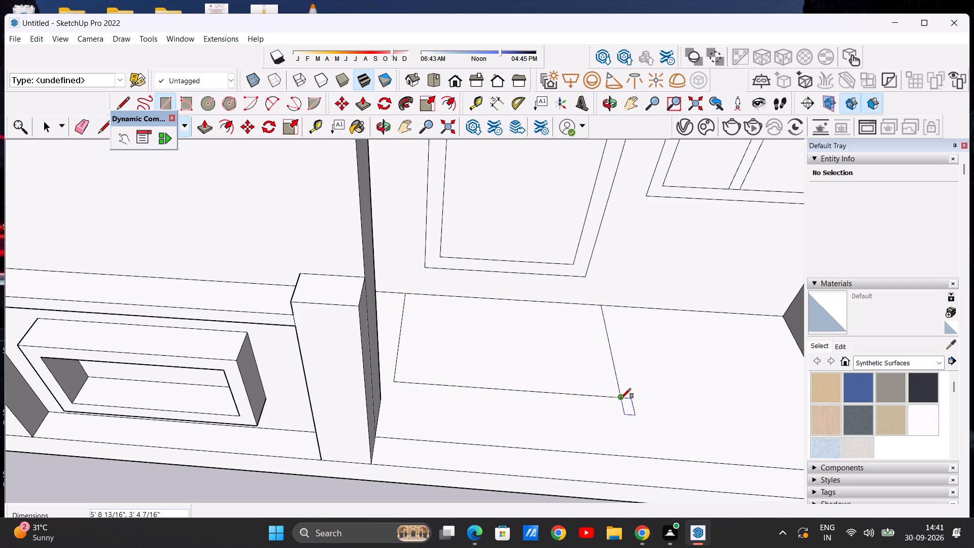
pyautogui.press('space')
# Draw two lines about 5' 9" long across the floor rectangle, parallel to the wall, dividing it into three step strips.
pyautogui.scroll(1, 621, 398)
pyautogui.scroll(-8, 603, 292)
pyautogui.moveTo(582, 300); pyautogui.dragTo(558, 378, button='middle')
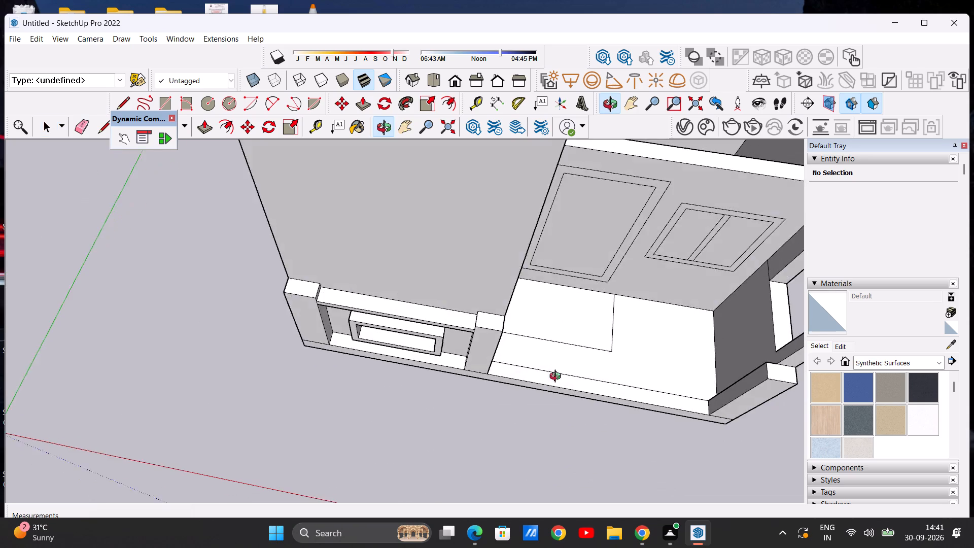
pyautogui.moveTo(558, 378); pyautogui.dragTo(571, 393, button='middle')
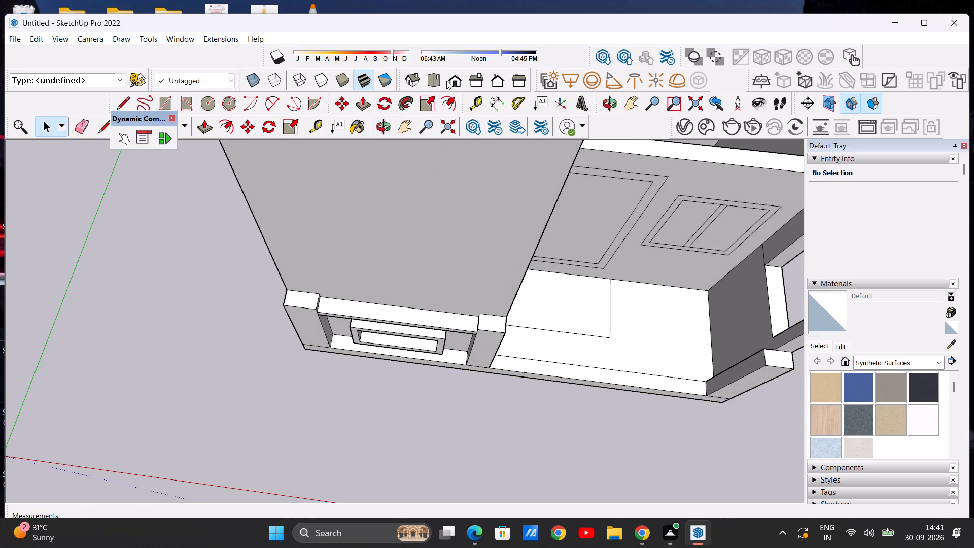
pyautogui.click(442, 75)
pyautogui.scroll(-3, 465, 286)
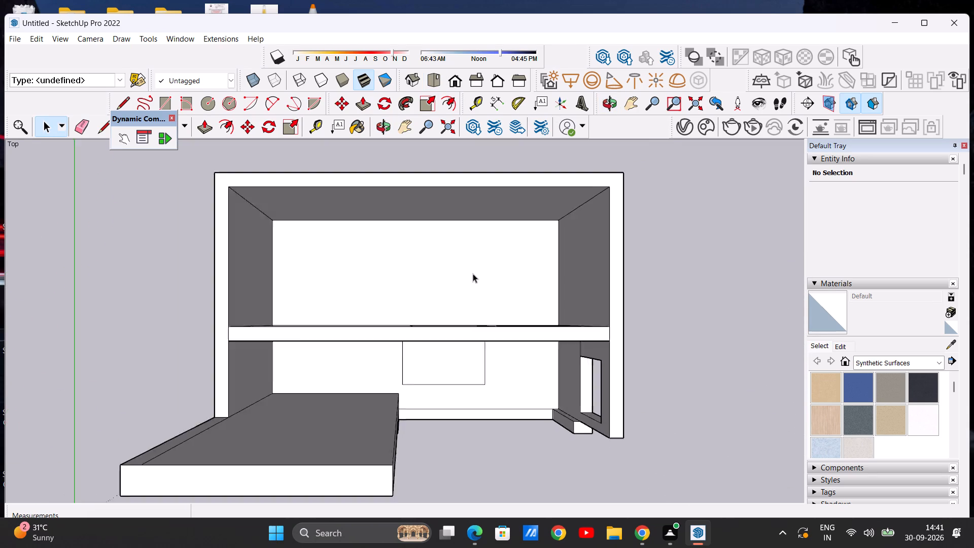
pyautogui.scroll(-1, 473, 273)
pyautogui.scroll(7, 447, 389)
pyautogui.scroll(-4, 484, 316)
pyautogui.scroll(8, 447, 372)
pyautogui.scroll(-4, 444, 289)
pyautogui.press('l')
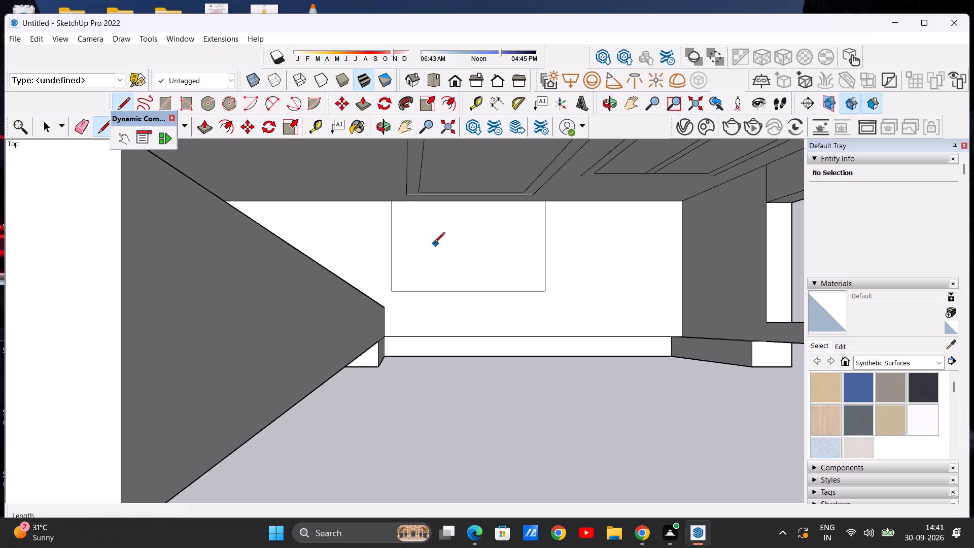
pyautogui.click(391, 232)
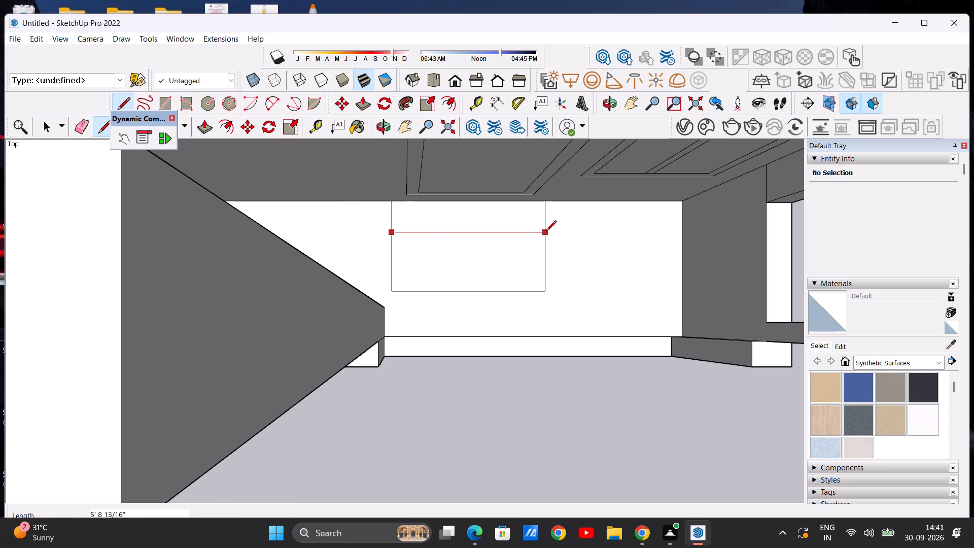
pyautogui.click(546, 232)
pyautogui.click(390, 260)
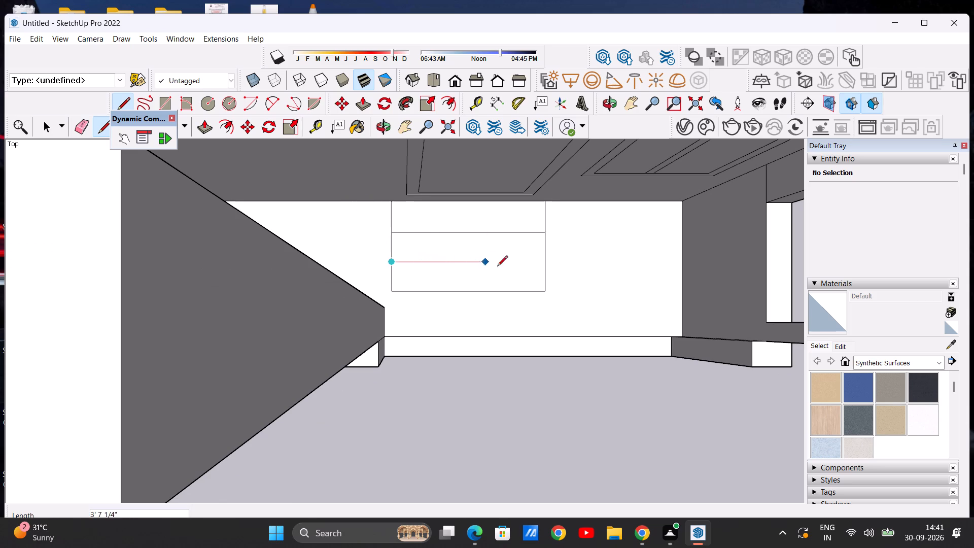
pyautogui.click(547, 262)
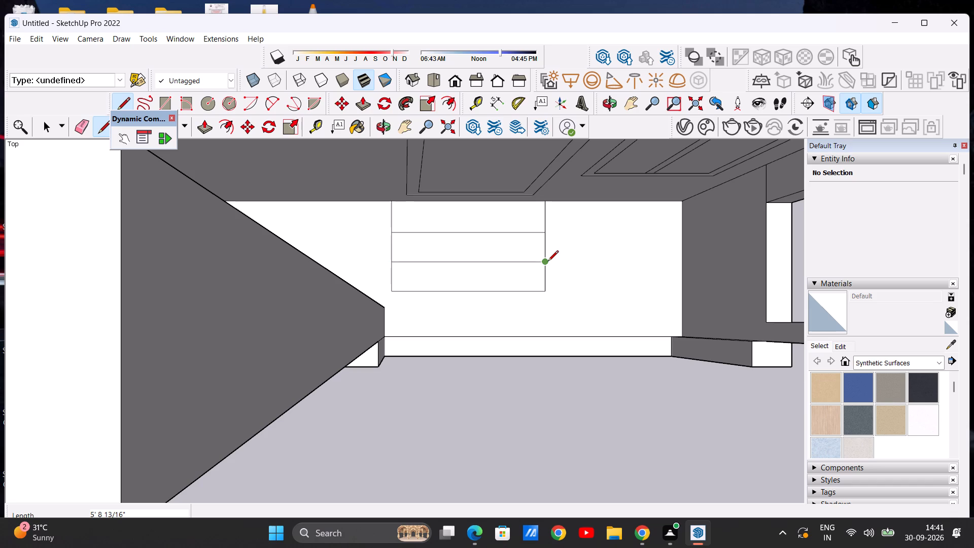
pyautogui.click(548, 262)
pyautogui.press('space')
# Examine the three-strip step layout on the floor below the door, up close and within the surrounding porch.
pyautogui.scroll(-4, 544, 269)
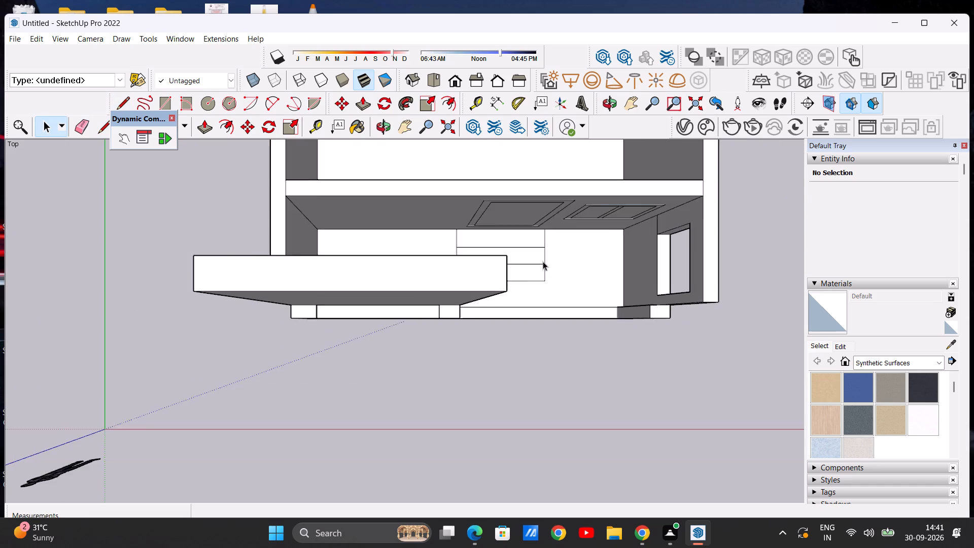
pyautogui.scroll(-5, 543, 261)
pyautogui.moveTo(585, 314); pyautogui.dragTo(418, 207, button='middle')
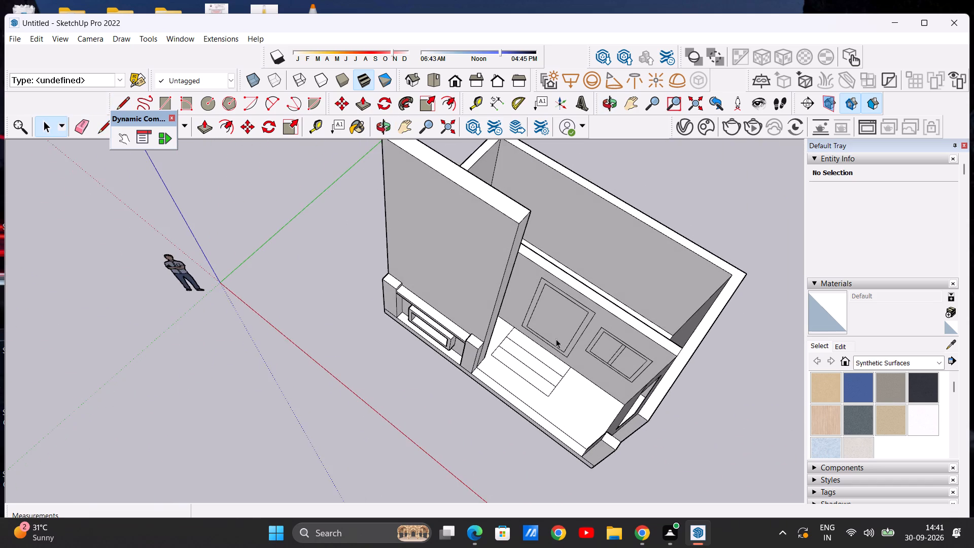
pyautogui.scroll(-2, 507, 299)
pyautogui.moveTo(572, 365); pyautogui.dragTo(526, 282, button='middle')
pyautogui.scroll(5, 562, 380)
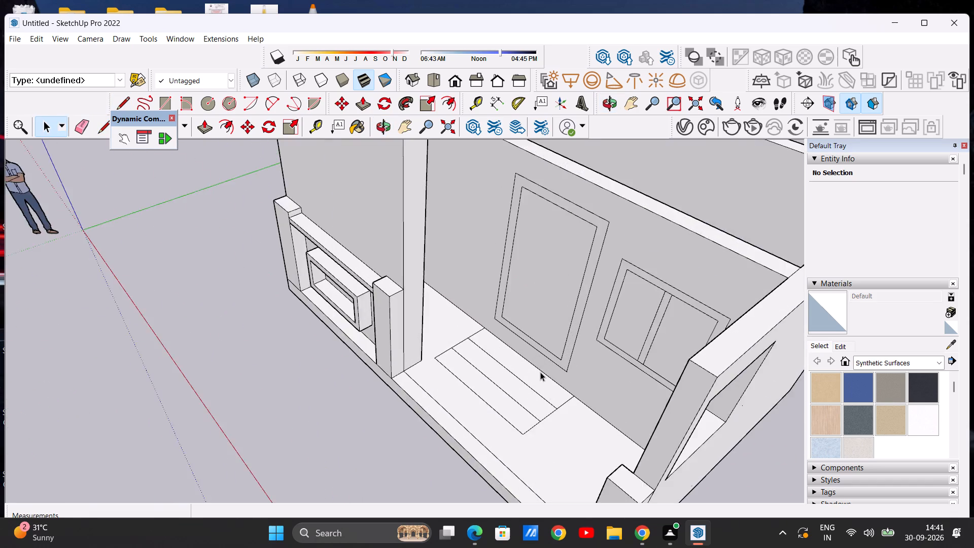
pyautogui.scroll(7, 540, 372)
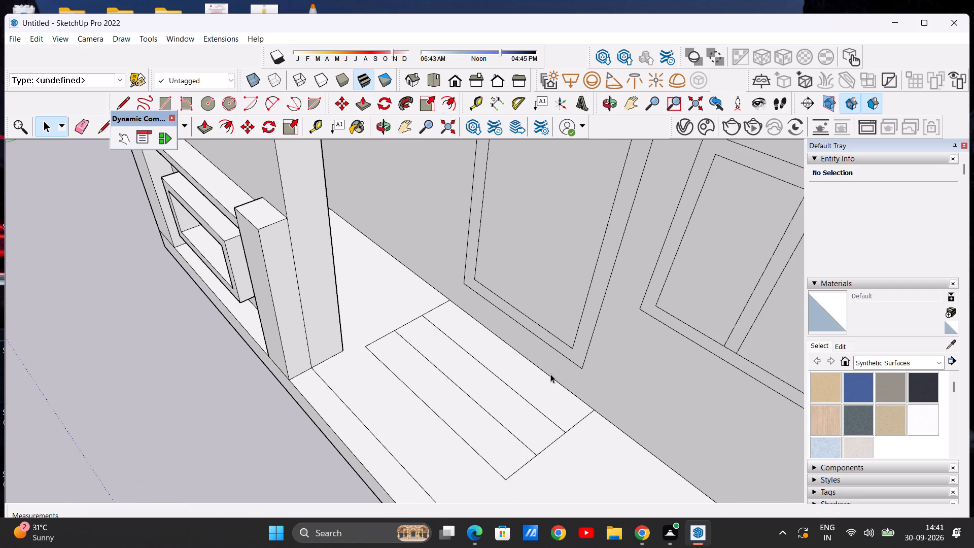
pyautogui.scroll(-3, 548, 356)
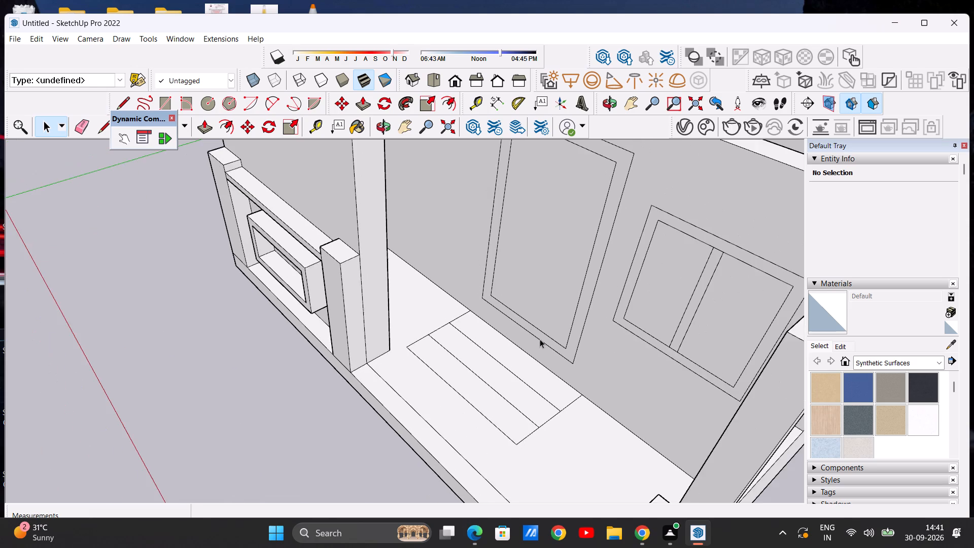
pyautogui.moveTo(567, 404); pyautogui.dragTo(536, 392, button='middle')
pyautogui.scroll(1, 536, 392)
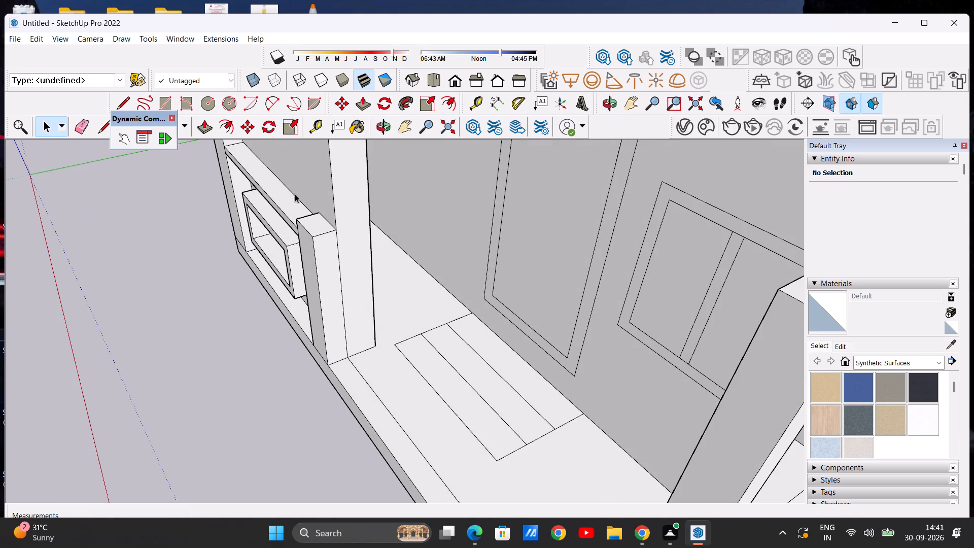
pyautogui.scroll(-4, 521, 365)
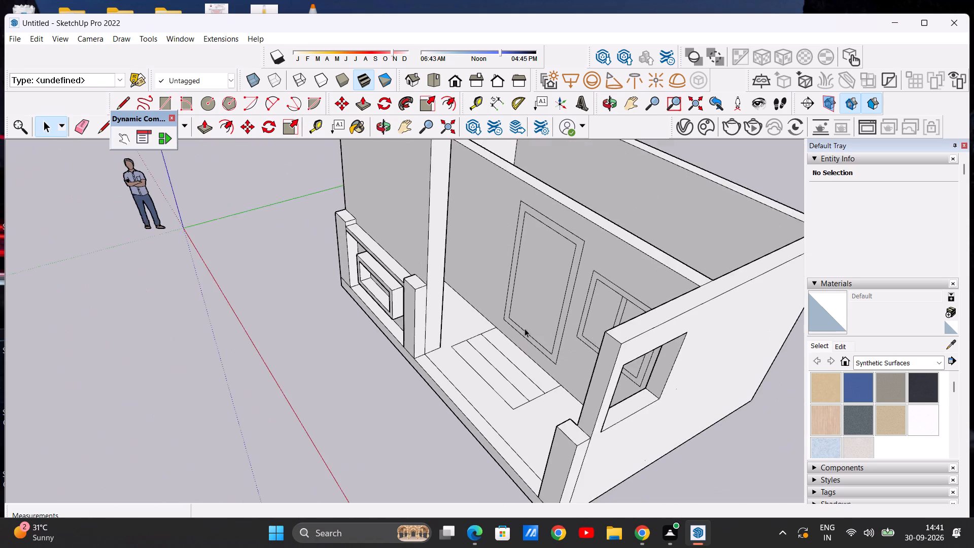
pyautogui.scroll(-6, 525, 328)
pyautogui.scroll(14, 508, 366)
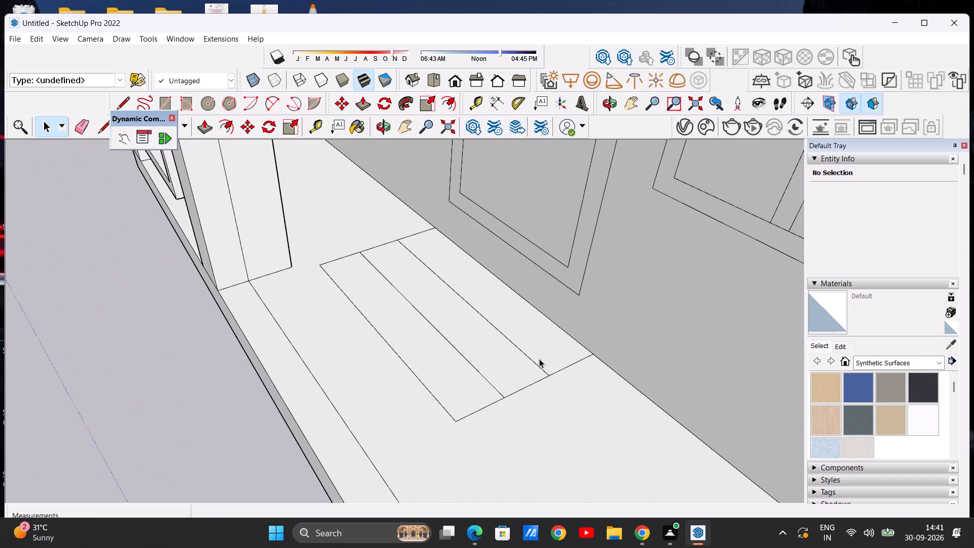
pyautogui.scroll(-4, 542, 358)
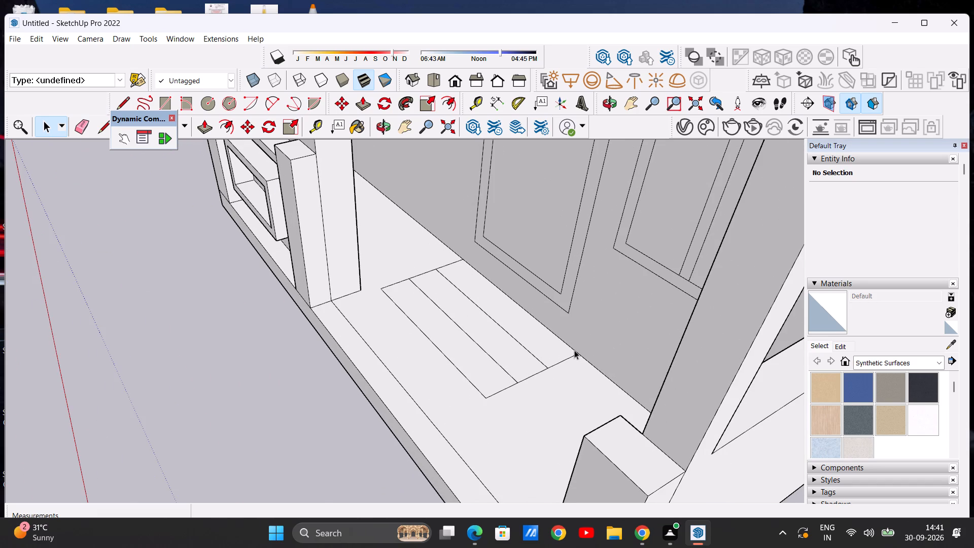
pyautogui.scroll(-5, 574, 350)
pyautogui.moveTo(564, 385); pyautogui.dragTo(575, 379, button='middle')
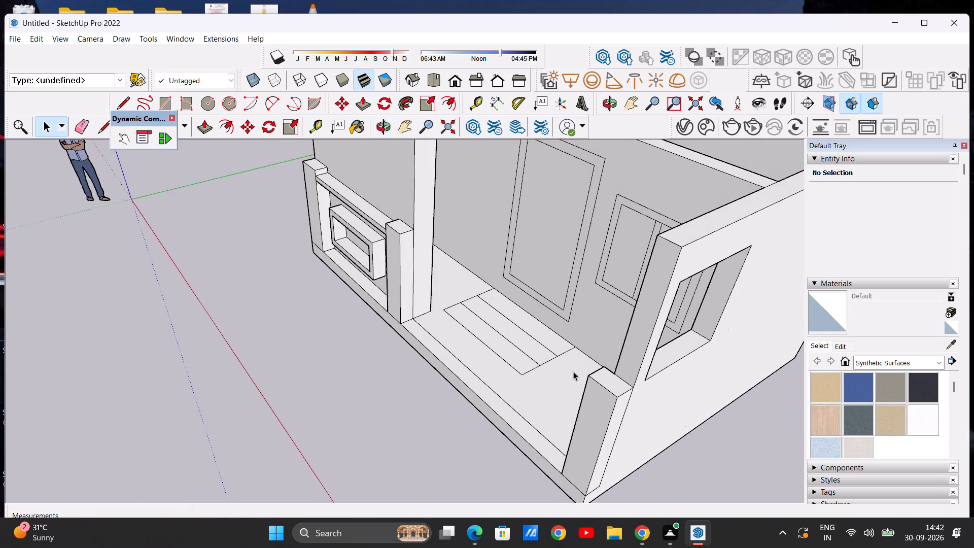
pyautogui.scroll(7, 564, 344)
pyautogui.scroll(-11, 553, 353)
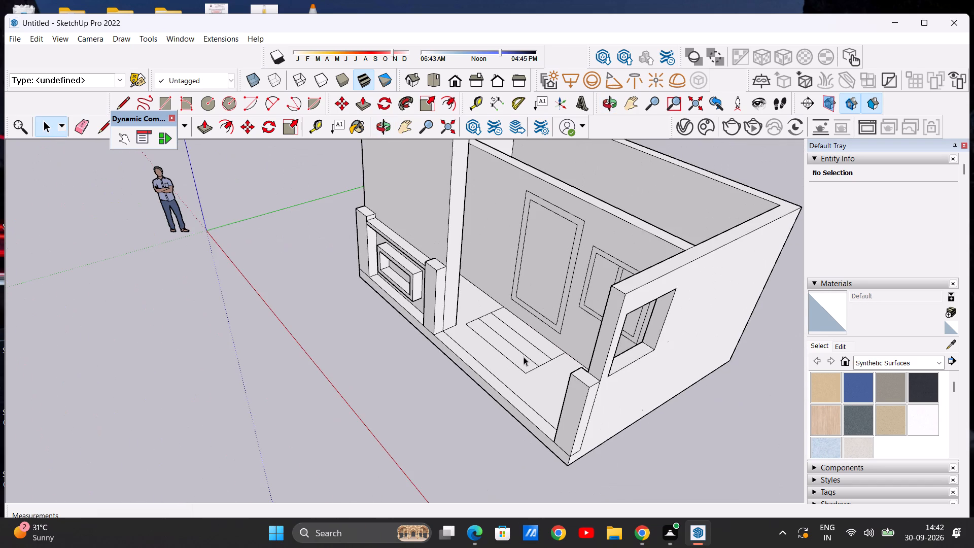
pyautogui.scroll(3, 524, 357)
pyautogui.scroll(-3, 524, 357)
pyautogui.scroll(4, 547, 347)
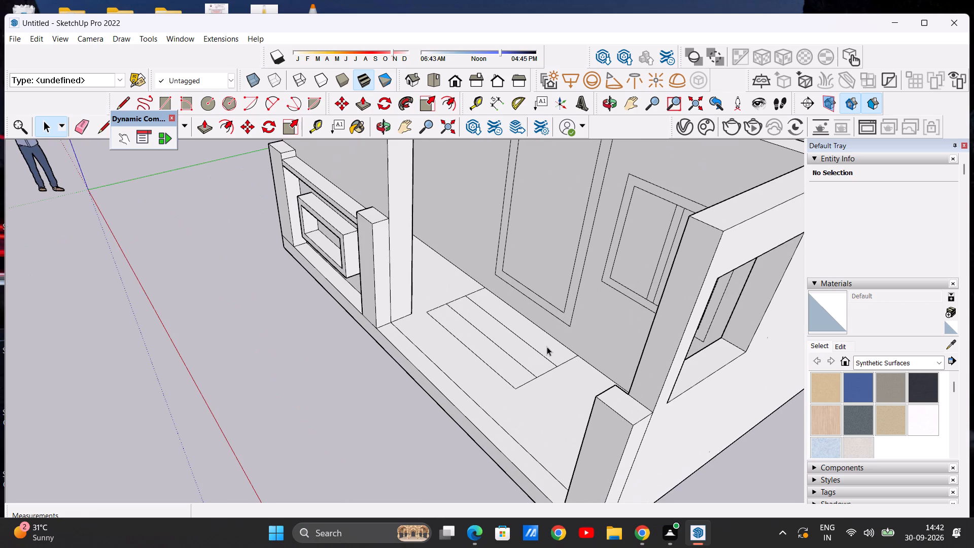
# Extrude the three floor strips into entrance steps about 1' 1/2" high at the wall, 9" in the middle and 6" at the front.
pyautogui.click(206, 121)
pyautogui.scroll(6, 542, 324)
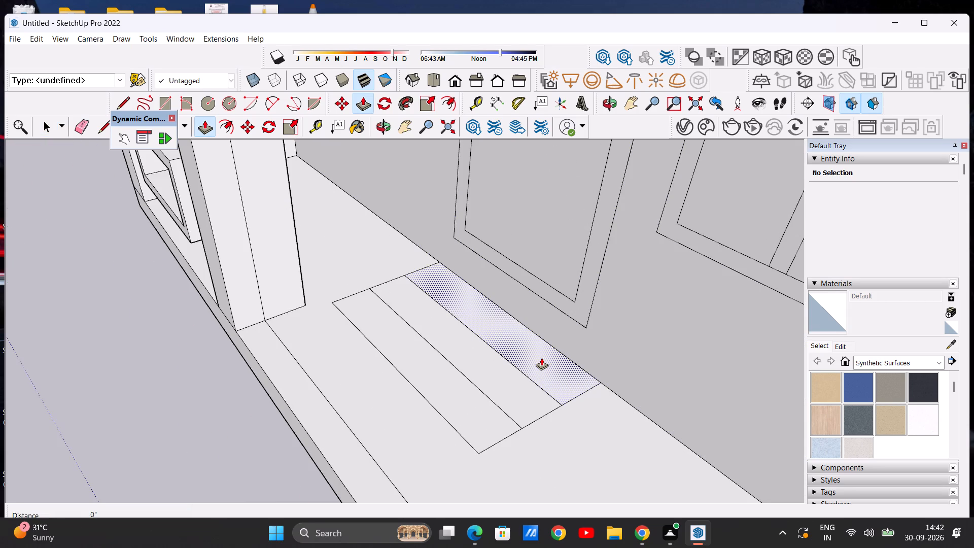
pyautogui.click(541, 359)
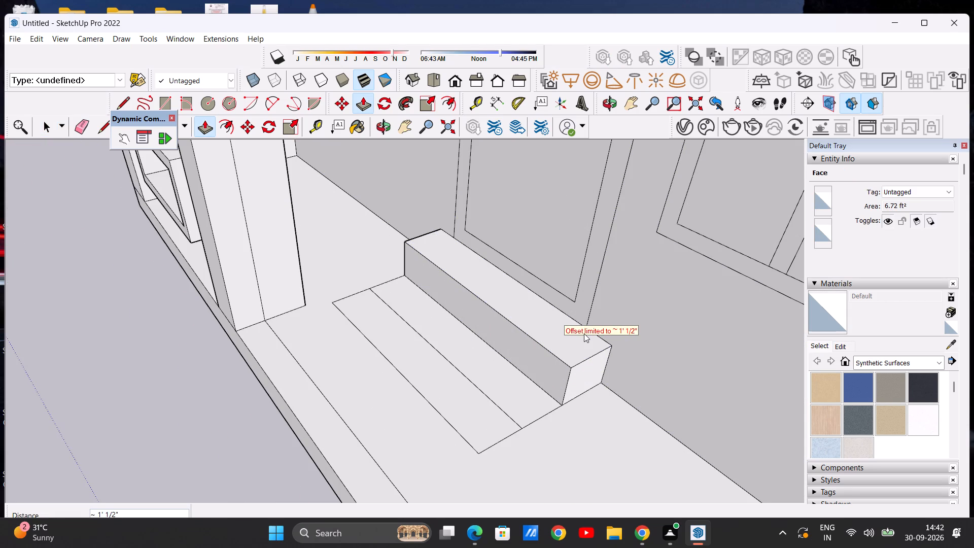
pyautogui.click(584, 333)
pyautogui.click(584, 329)
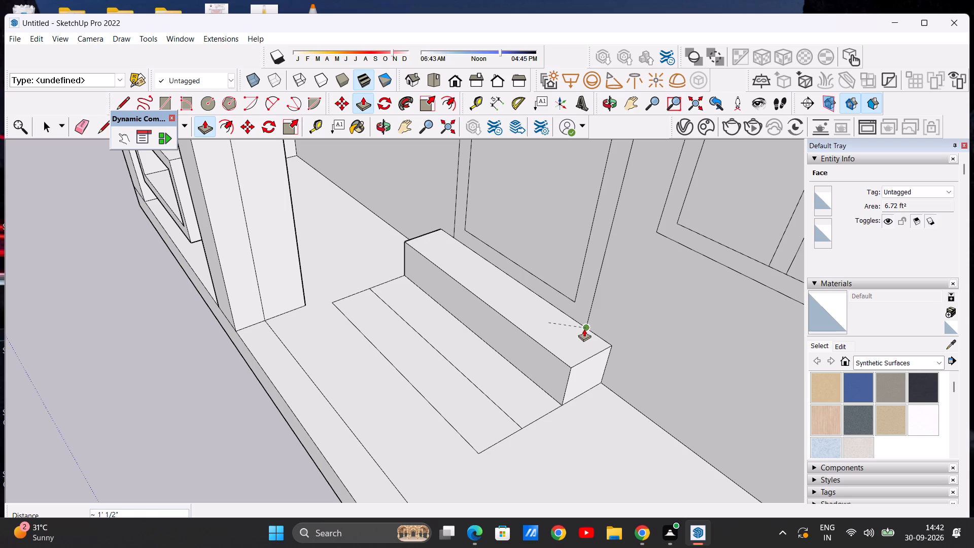
pyautogui.click(526, 396)
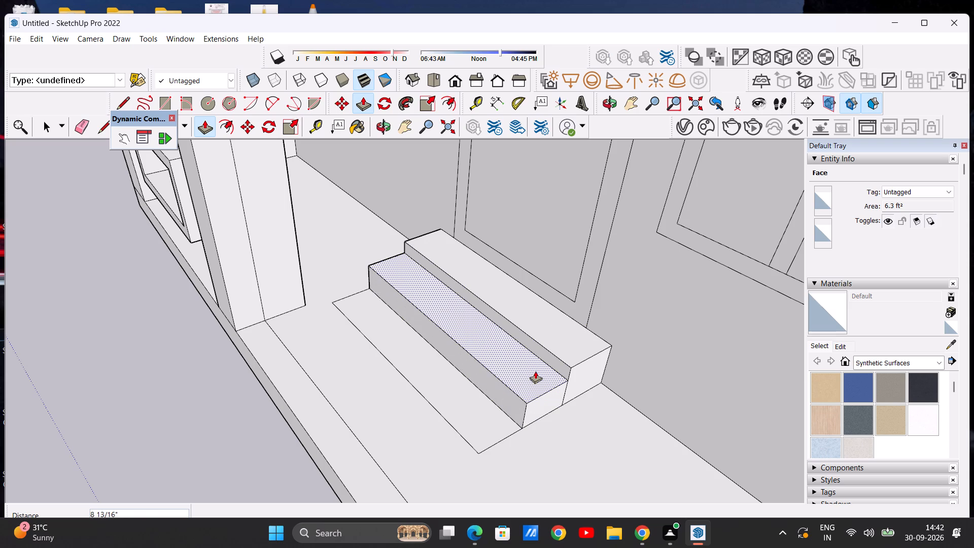
pyautogui.click(535, 371)
pyautogui.click(479, 432)
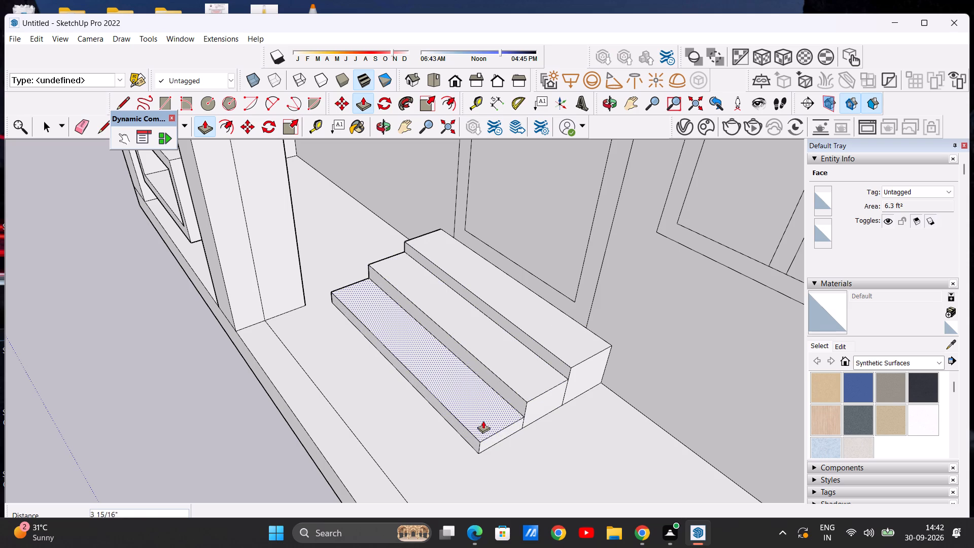
pyautogui.click(483, 415)
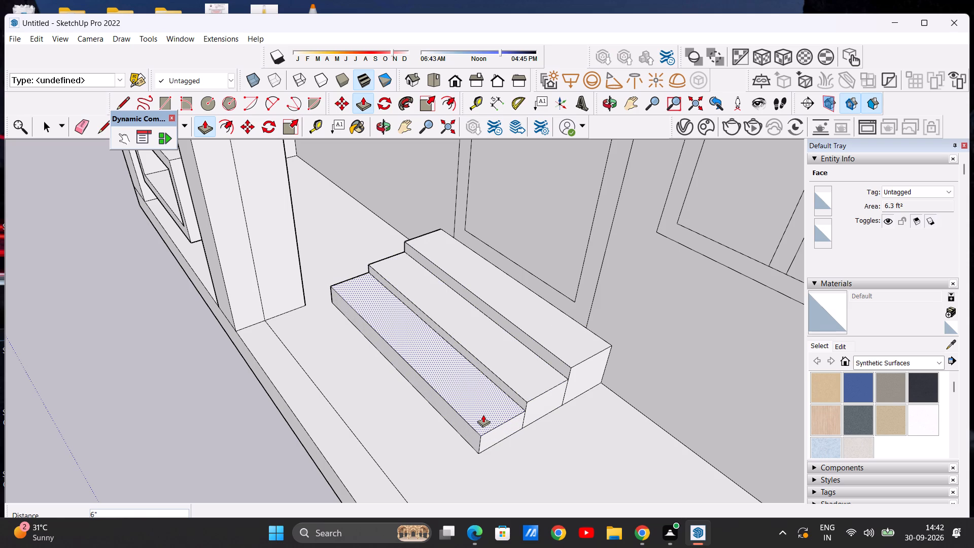
pyautogui.press('space')
# Examine the three entrance steps below the framed door from the front, up close and within the whole elevation.
pyautogui.scroll(-13, 545, 359)
pyautogui.moveTo(478, 371); pyautogui.dragTo(613, 336, button='middle')
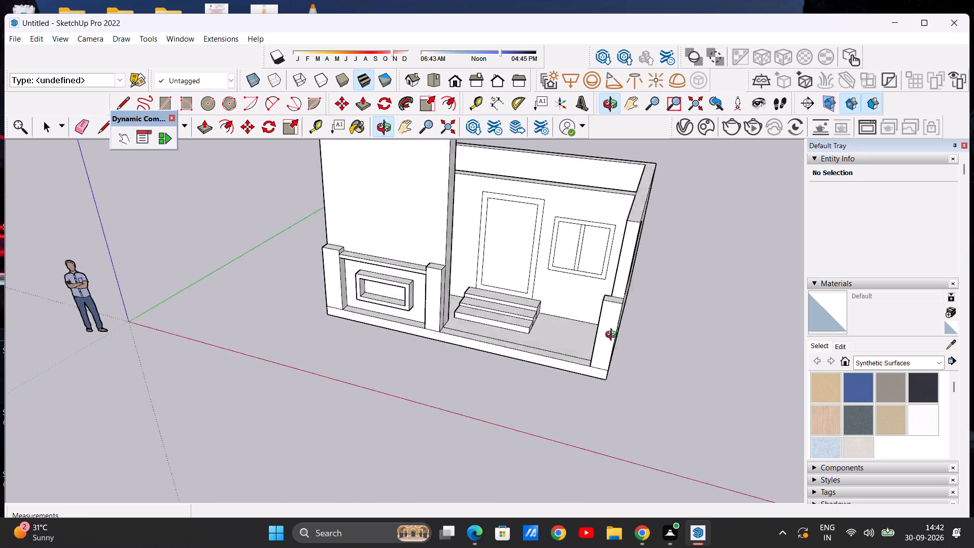
pyautogui.moveTo(613, 336); pyautogui.dragTo(661, 313, button='middle')
pyautogui.scroll(-3, 455, 363)
pyautogui.moveTo(461, 370); pyautogui.dragTo(469, 306, button='middle')
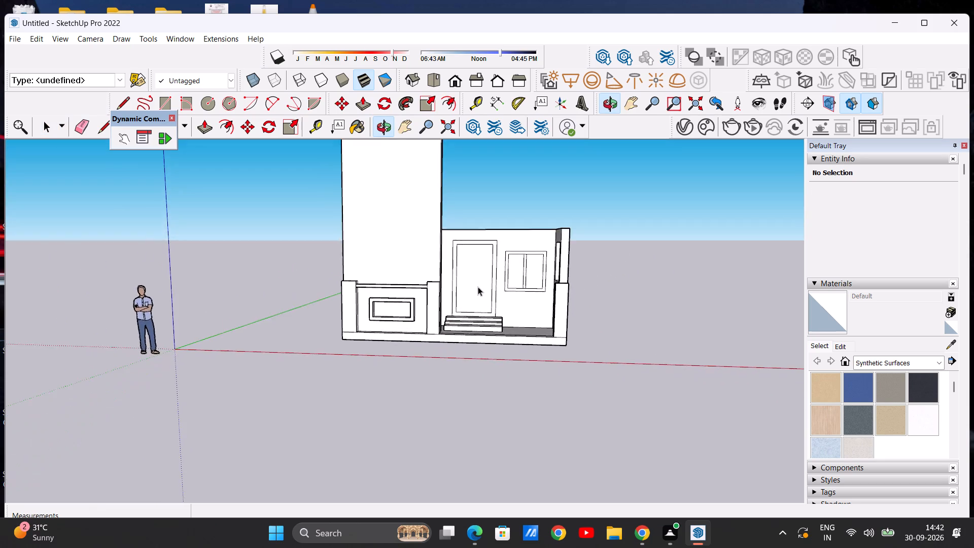
pyautogui.scroll(7, 480, 278)
pyautogui.scroll(-2, 470, 278)
pyautogui.scroll(5, 484, 271)
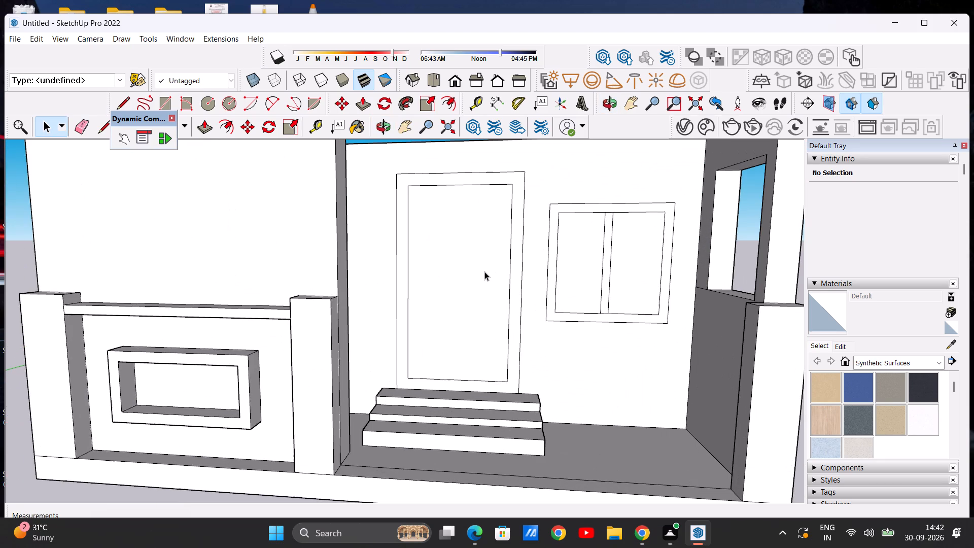
pyautogui.scroll(-2, 85, 547)
pyautogui.scroll(1, 114, 547)
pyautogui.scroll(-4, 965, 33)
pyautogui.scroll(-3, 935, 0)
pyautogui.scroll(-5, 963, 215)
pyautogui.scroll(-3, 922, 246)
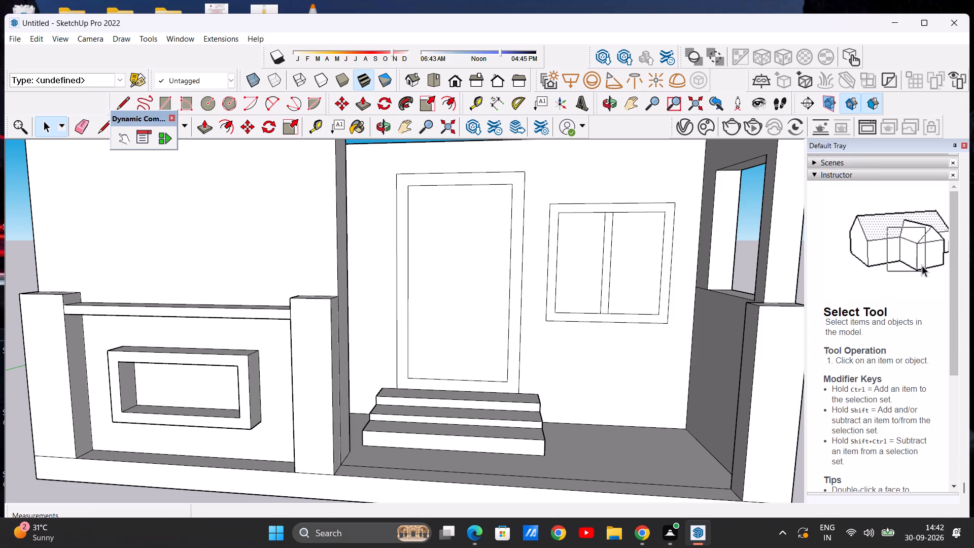
# Examine the porch front with its framed door, entrance steps, divided window and side opening, up close and against the whole building.
pyautogui.scroll(-5, 500, 385)
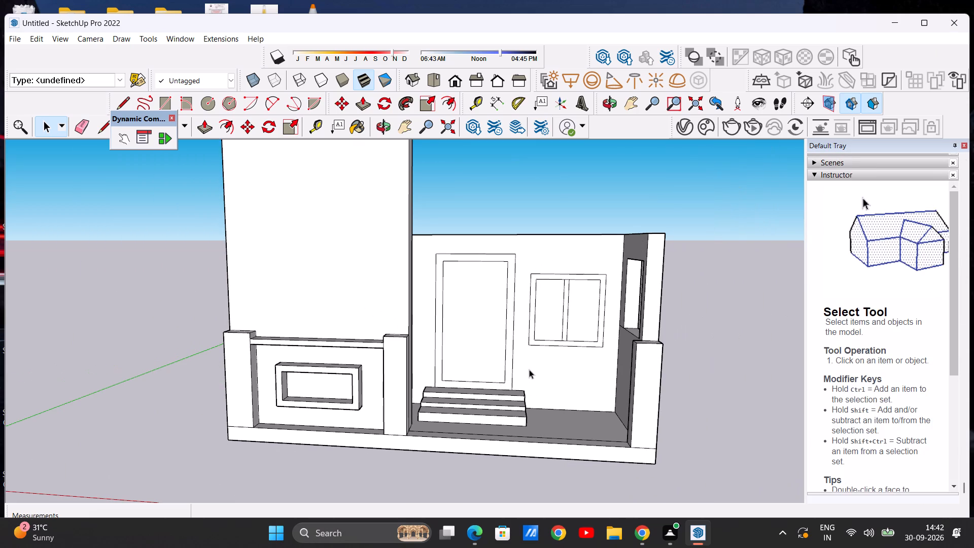
pyautogui.scroll(-2, 529, 369)
pyautogui.scroll(4, 529, 364)
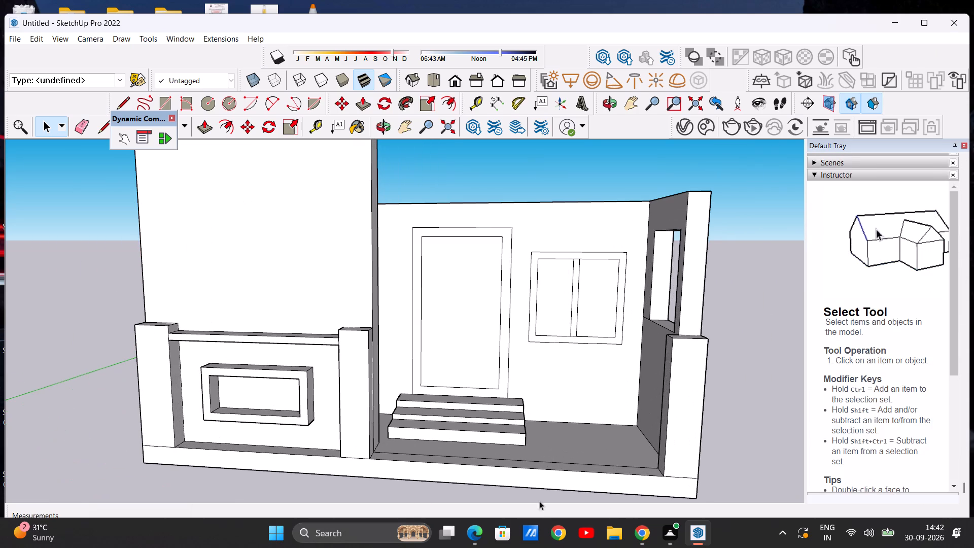
pyautogui.scroll(2, 410, 424)
pyautogui.scroll(3, 472, 427)
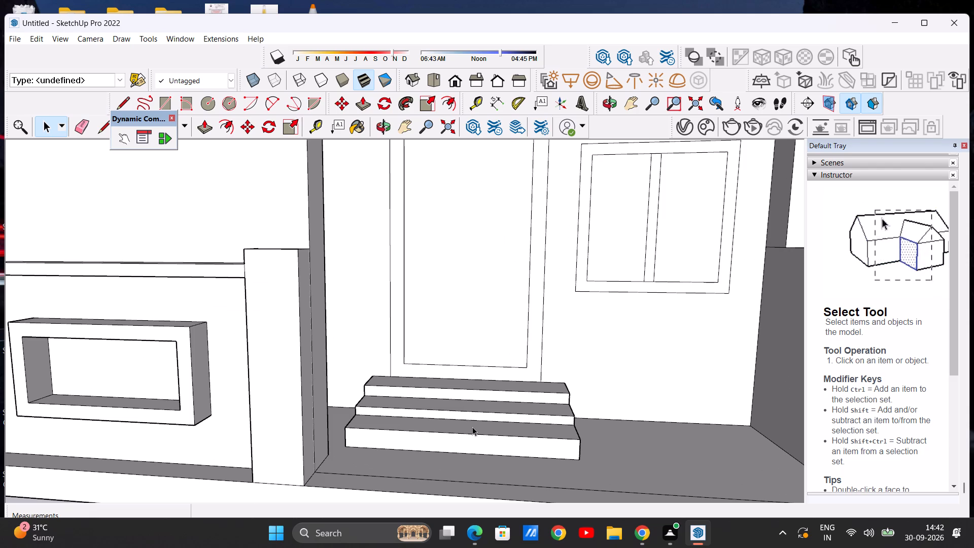
pyautogui.scroll(-2, 472, 427)
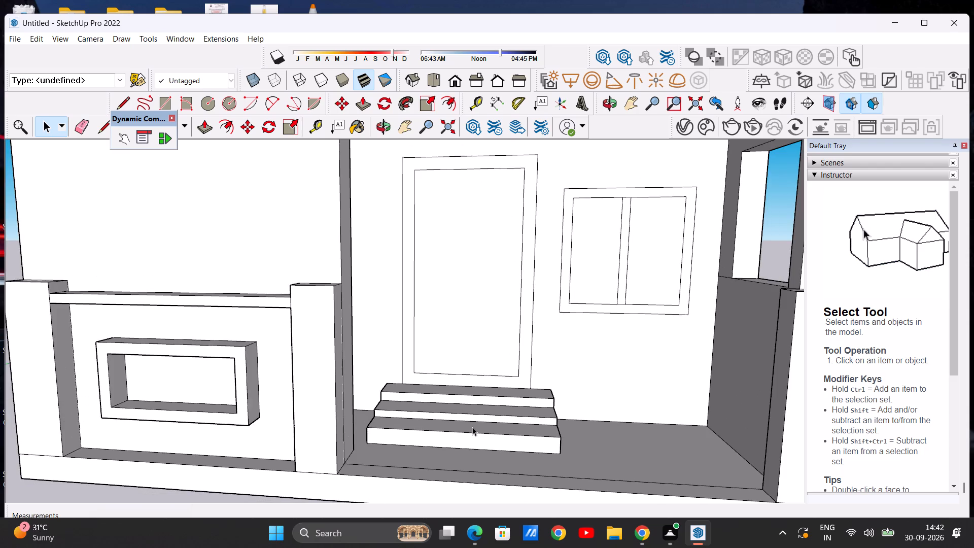
pyautogui.scroll(1, 472, 427)
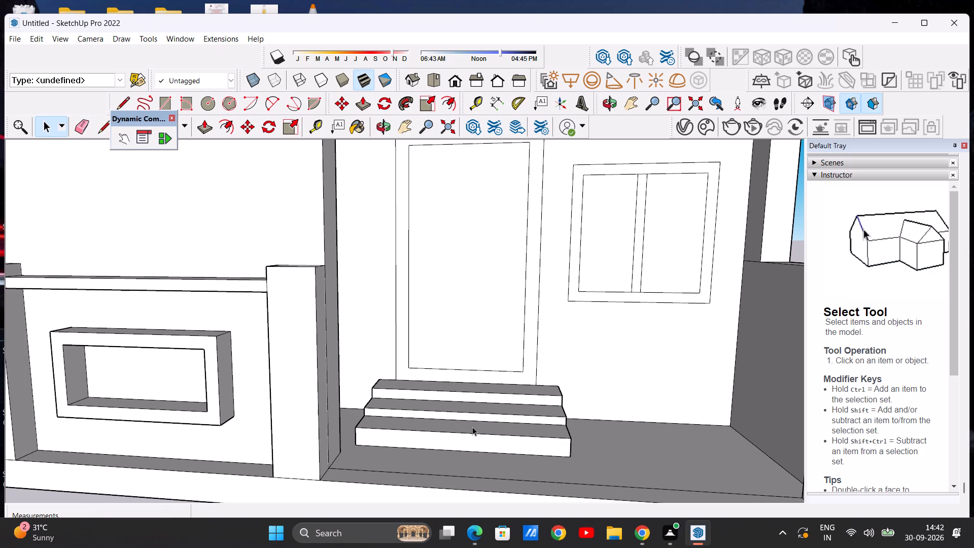
pyautogui.scroll(-2, 472, 427)
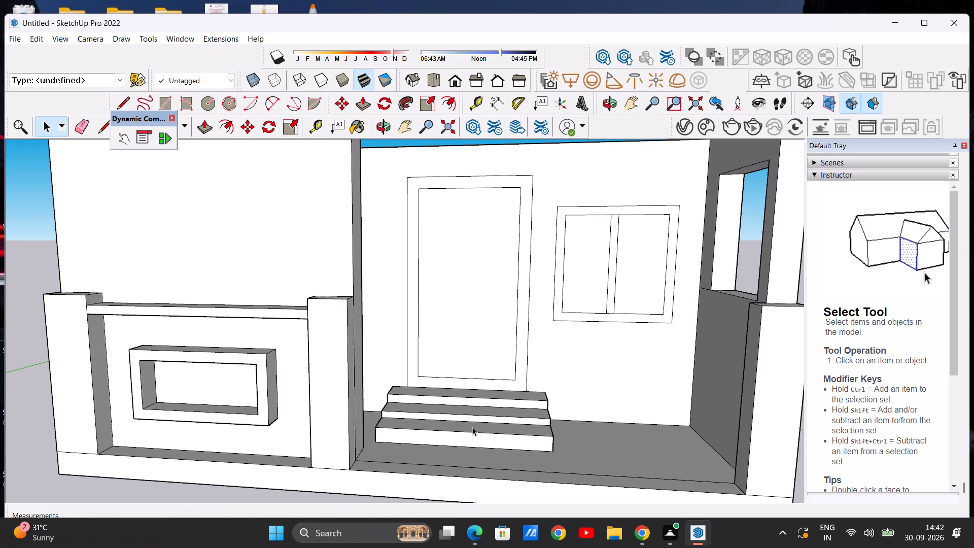
pyautogui.scroll(-4, 472, 427)
pyautogui.scroll(2, 491, 418)
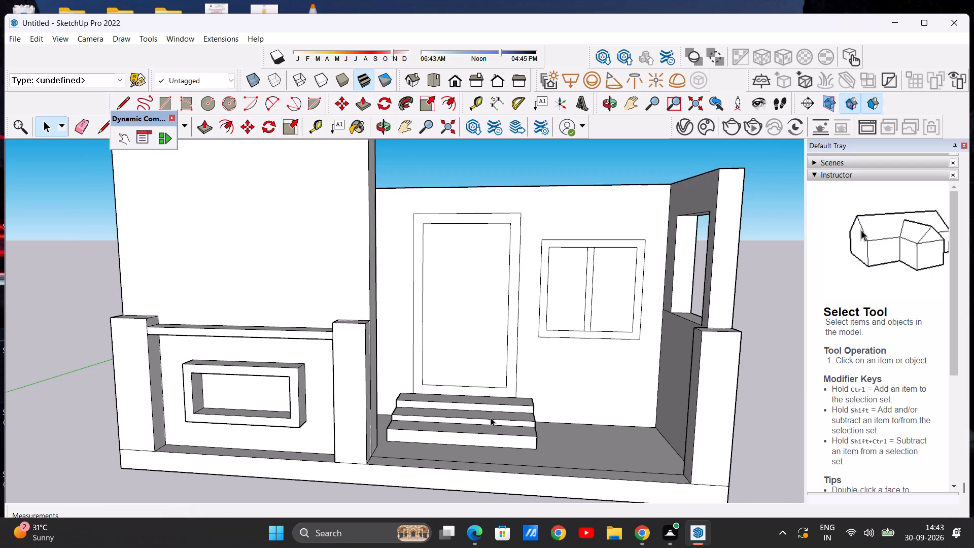
pyautogui.scroll(-6, 491, 418)
pyautogui.scroll(8, 491, 418)
pyautogui.scroll(-15, 491, 418)
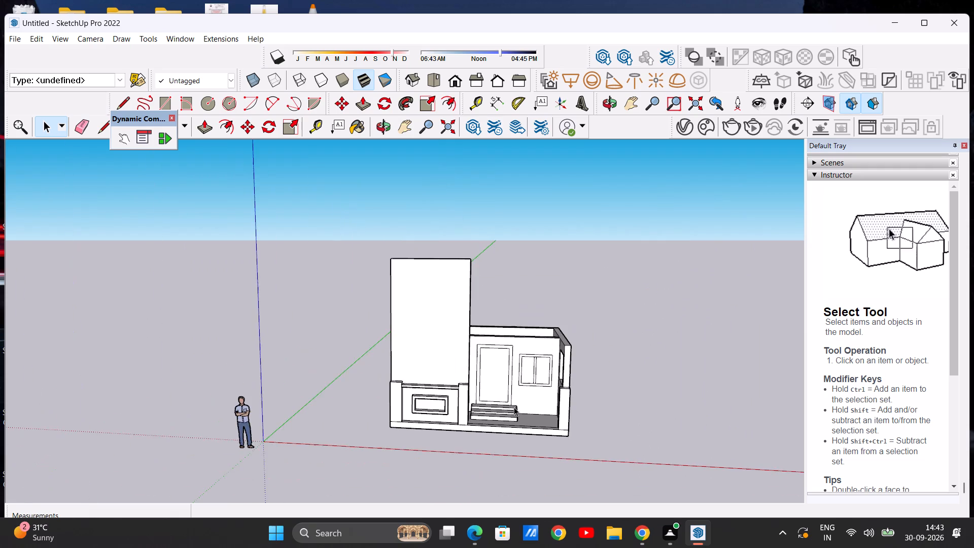
pyautogui.scroll(17, 514, 407)
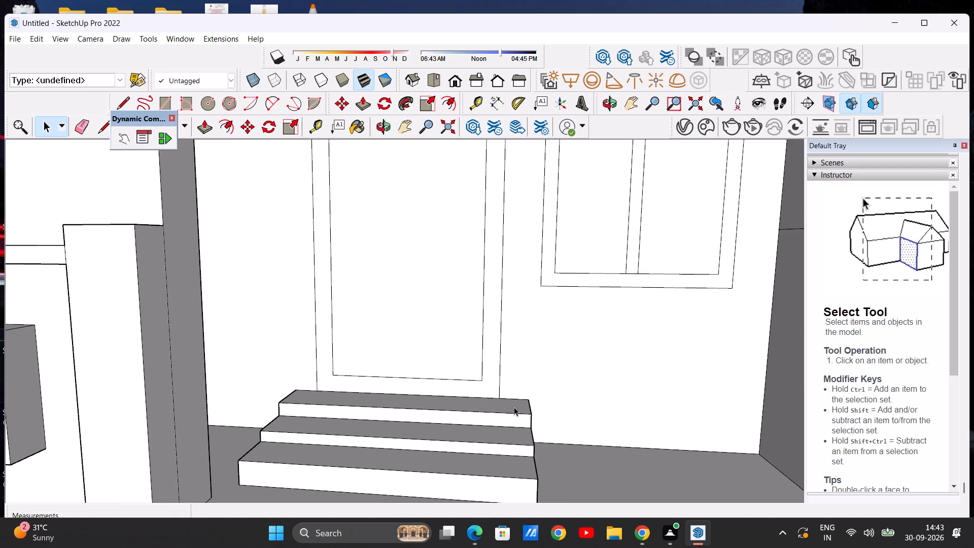
pyautogui.scroll(-1, 514, 407)
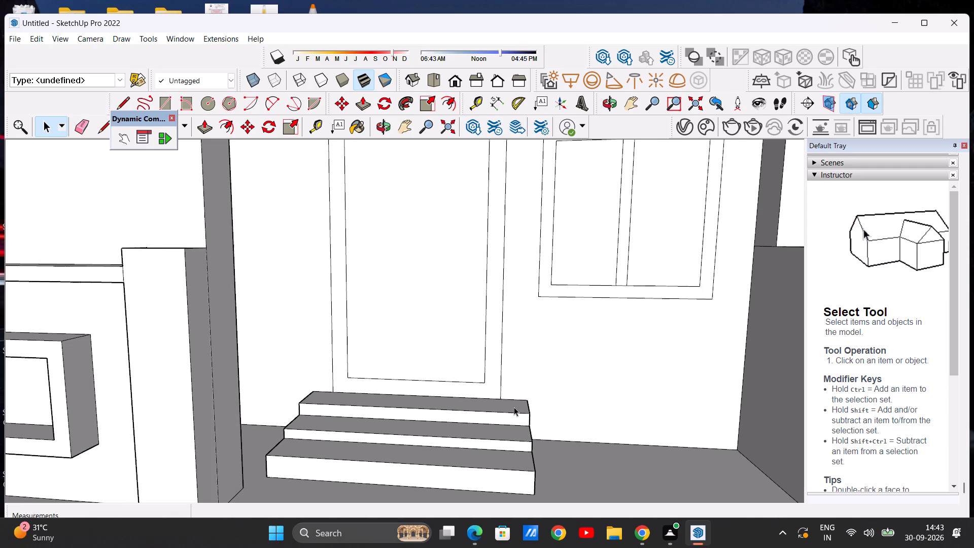
pyautogui.scroll(-9, 514, 407)
pyautogui.scroll(6, 514, 407)
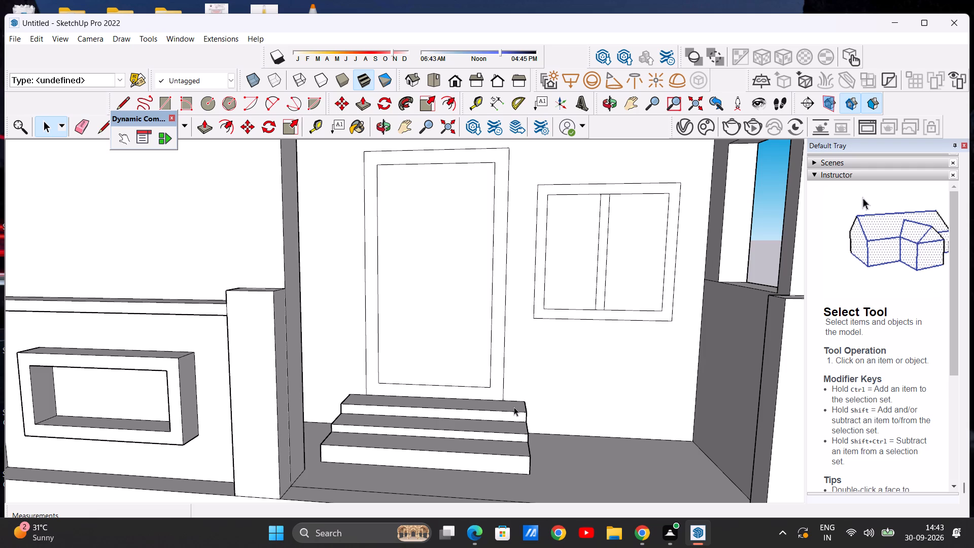
pyautogui.scroll(-4, 514, 407)
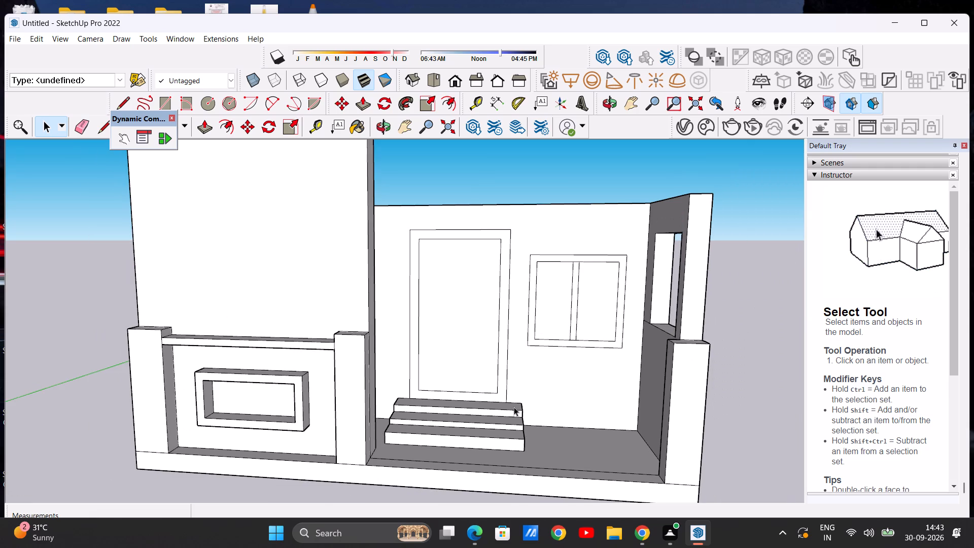
pyautogui.scroll(1, 514, 407)
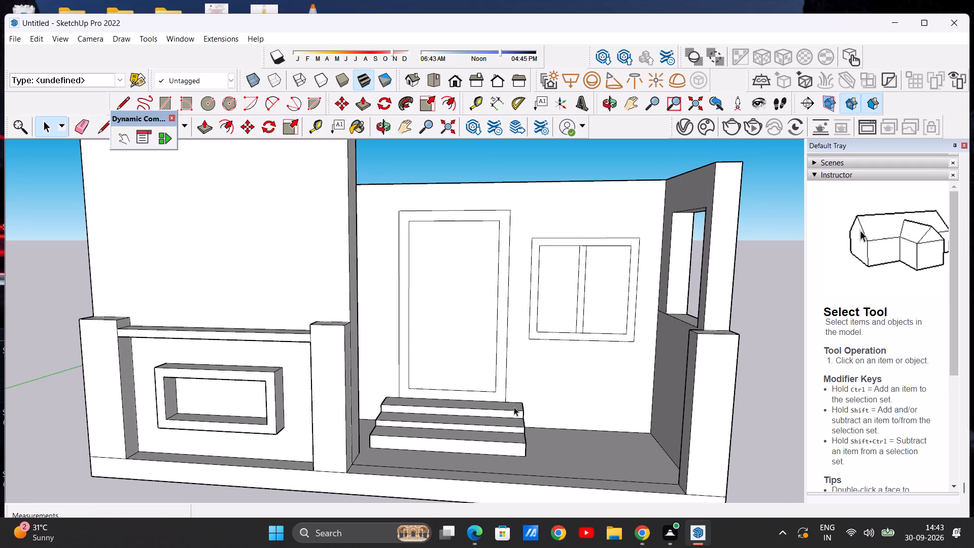
pyautogui.scroll(1, 514, 407)
pyautogui.scroll(-16, 514, 407)
pyautogui.scroll(4, 531, 398)
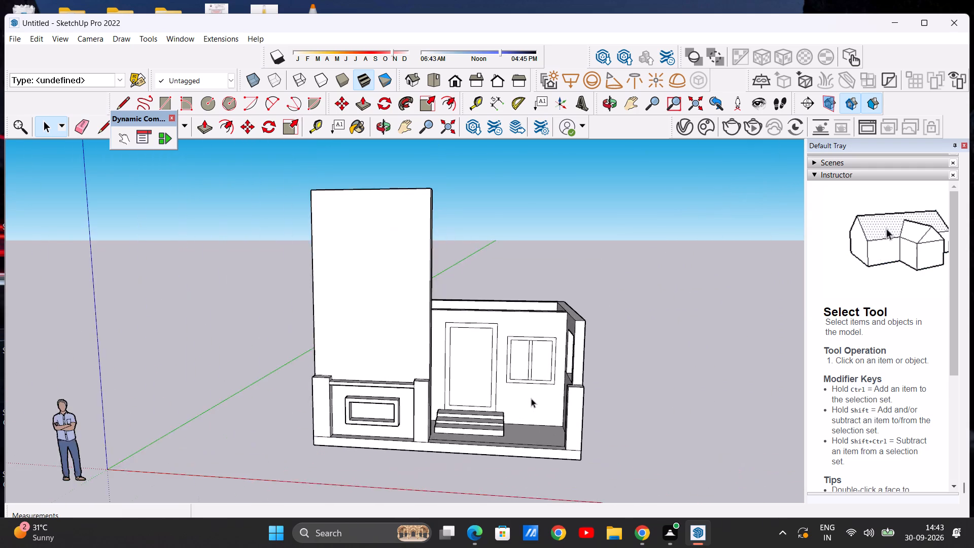
pyautogui.scroll(12, 531, 398)
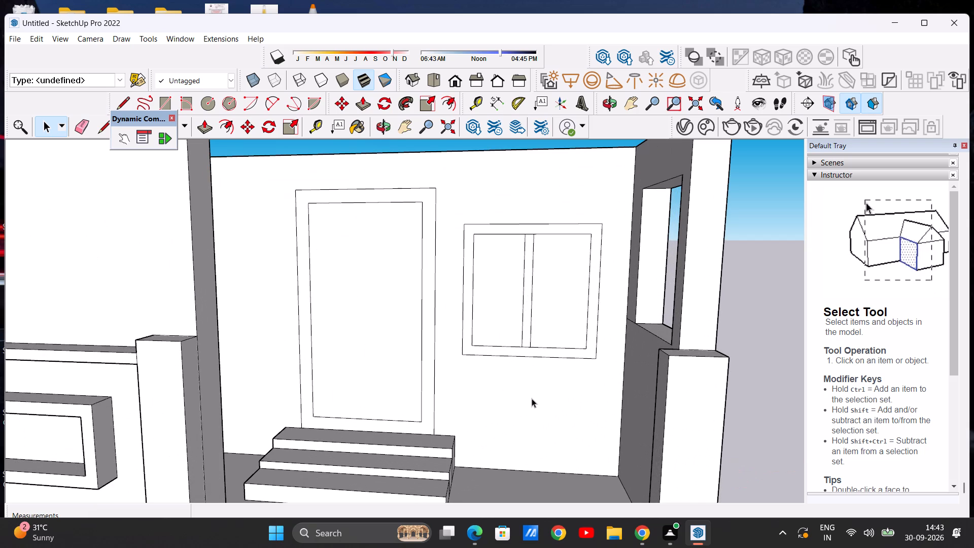
pyautogui.scroll(-2, 532, 398)
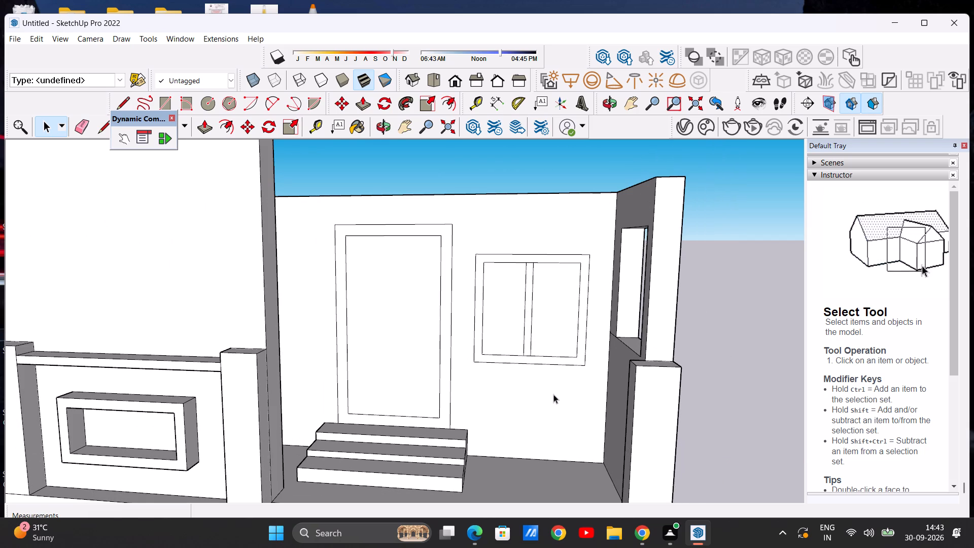
pyautogui.scroll(-6, 553, 394)
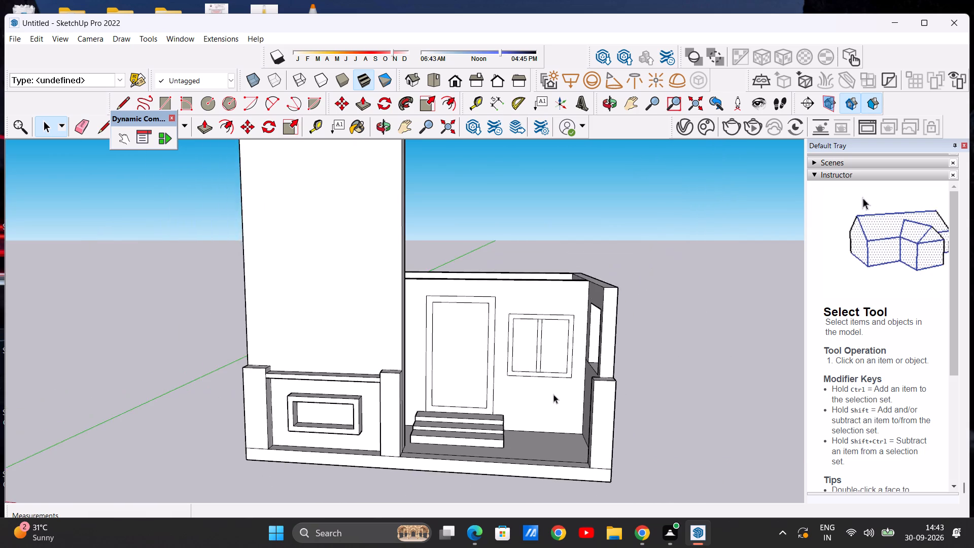
pyautogui.scroll(5, 553, 394)
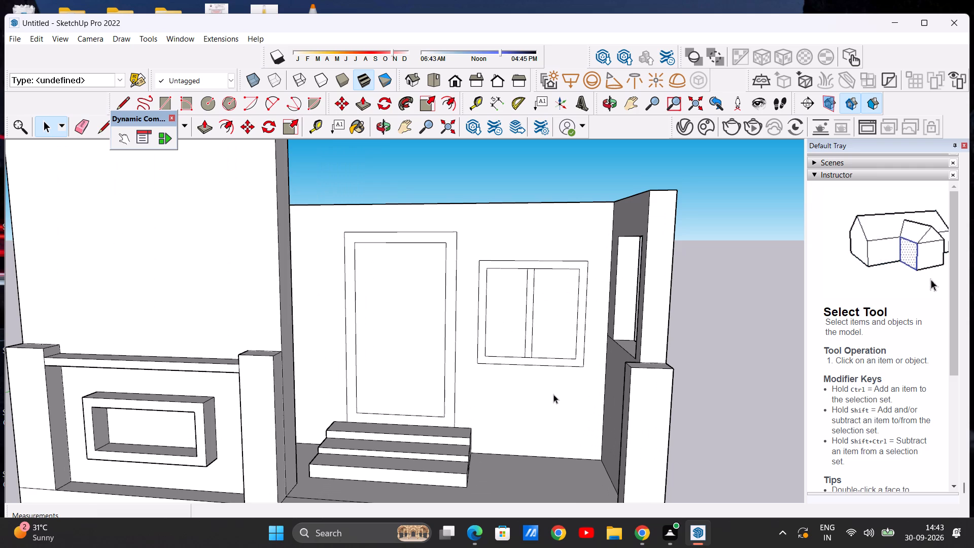
pyautogui.scroll(-3, 553, 394)
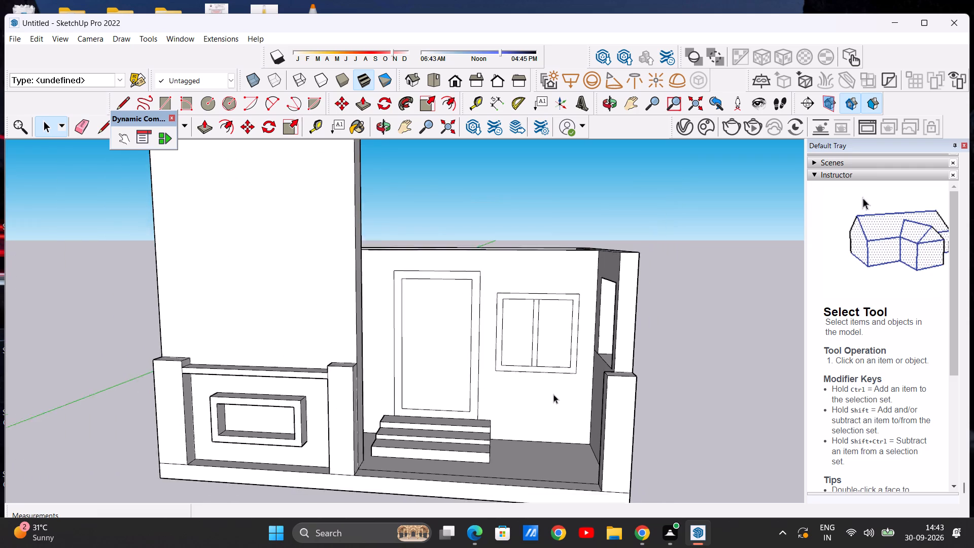
pyautogui.scroll(-1, 553, 394)
pyautogui.scroll(1, 553, 394)
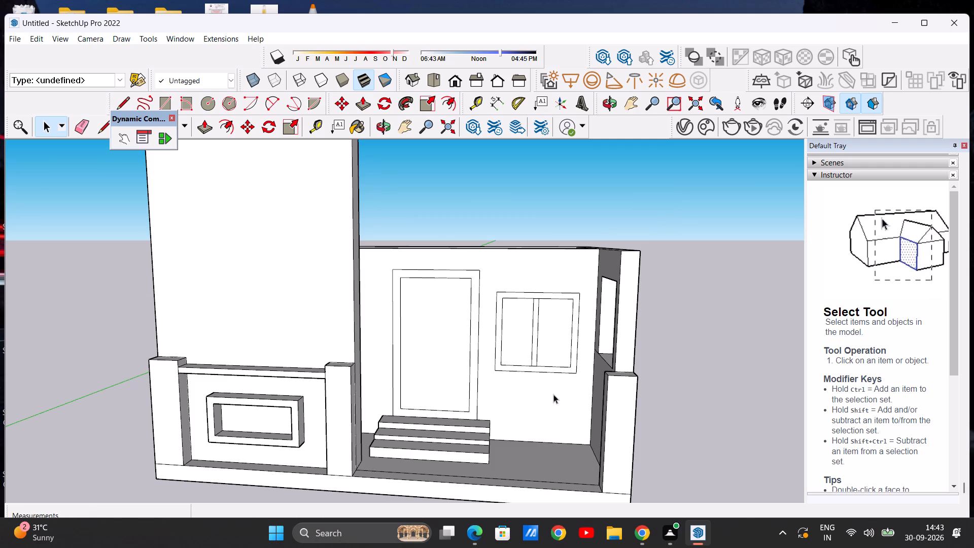
pyautogui.scroll(-10, 590, 344)
pyautogui.scroll(4, 590, 344)
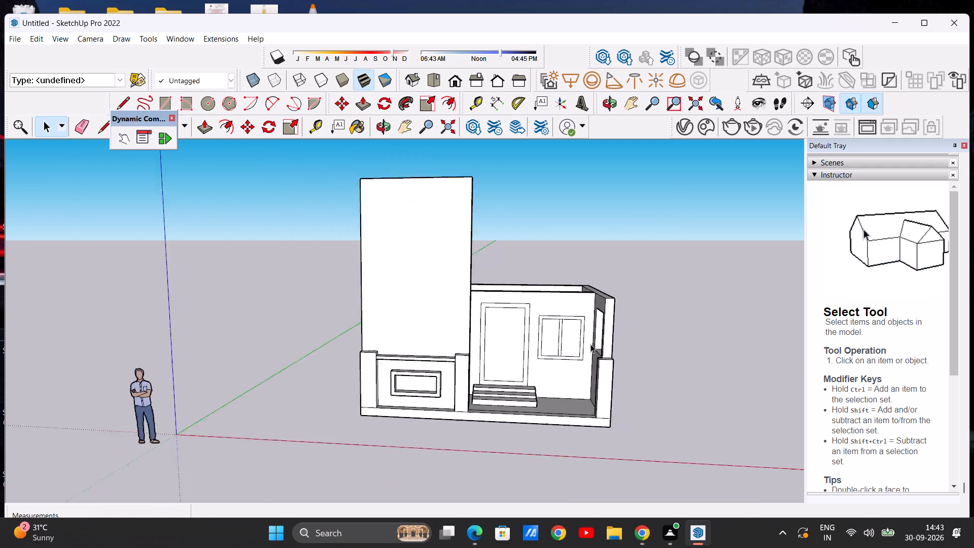
pyautogui.scroll(8, 590, 344)
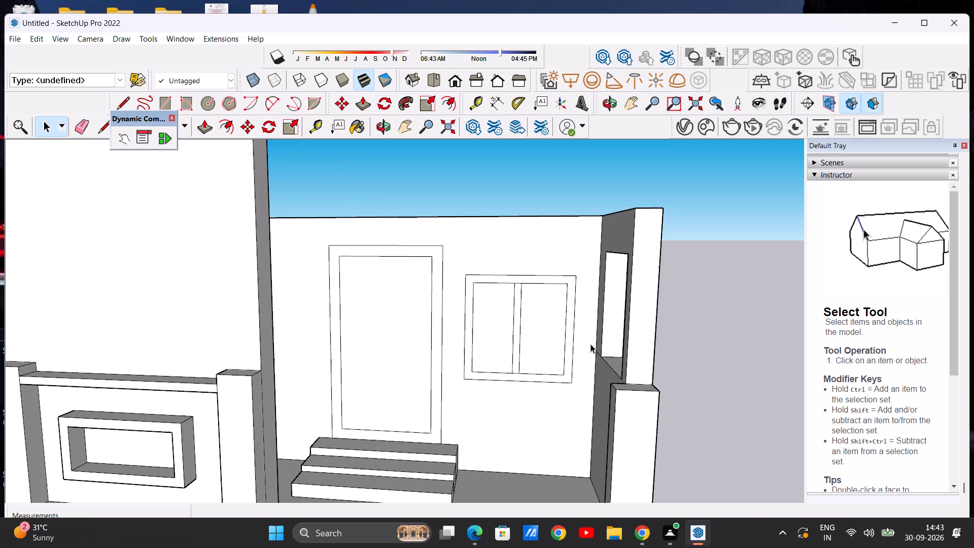
pyautogui.scroll(-3, 590, 344)
pyautogui.scroll(3, 590, 344)
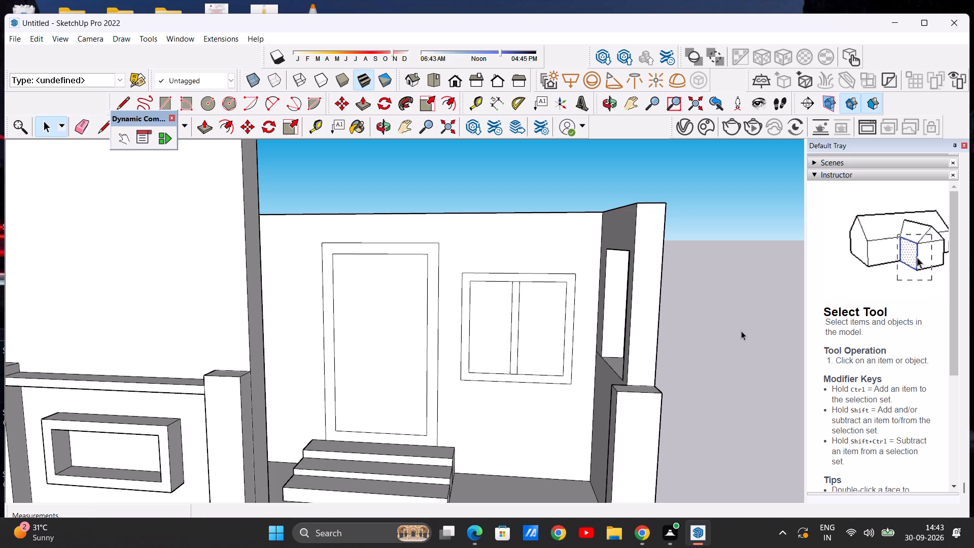
# Examine the front elevation with its door, entrance steps and window, both close up and as a whole building.
pyautogui.scroll(-10, 897, 285)
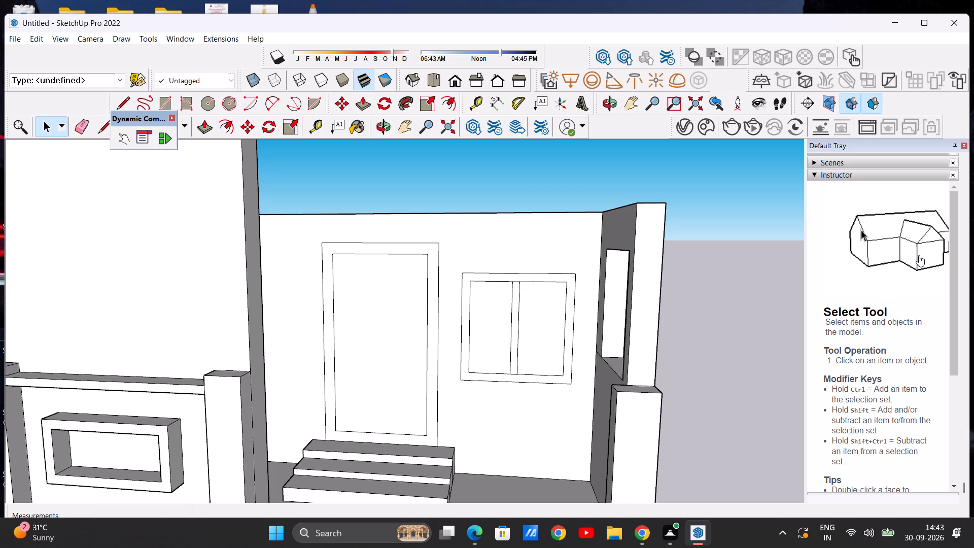
pyautogui.scroll(-10, 919, 255)
pyautogui.scroll(-12, 651, 329)
pyautogui.scroll(7, 644, 302)
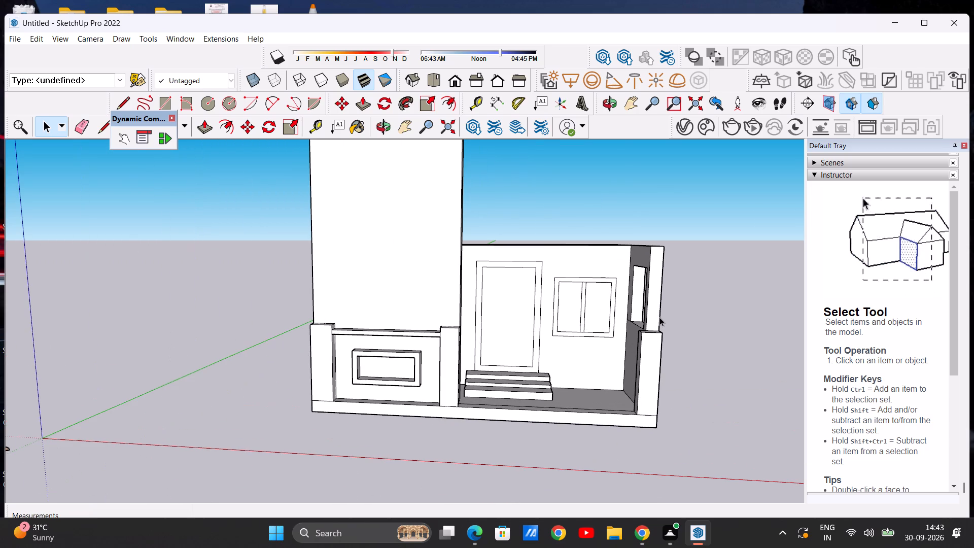
pyautogui.scroll(-3, 570, 273)
pyautogui.scroll(-2, 654, 270)
pyautogui.scroll(2, 449, 244)
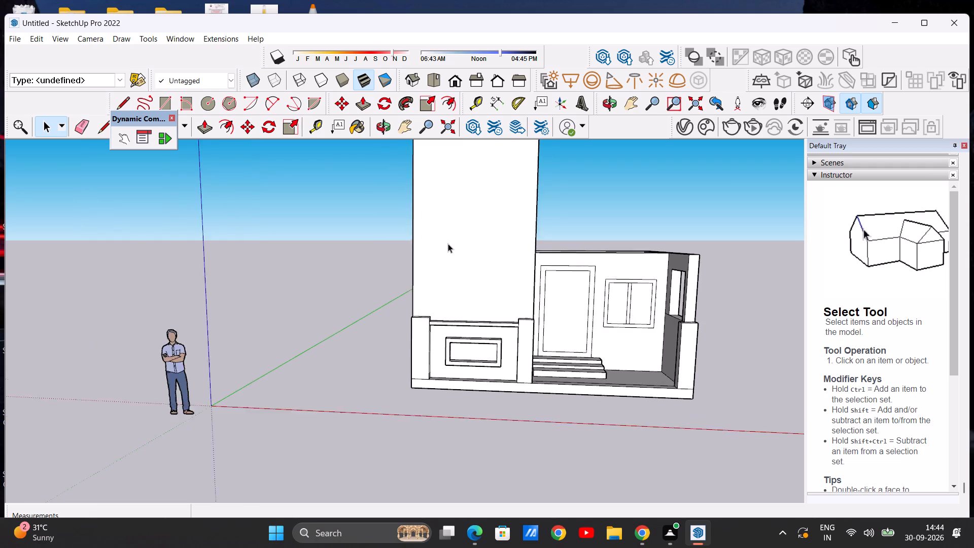
pyautogui.scroll(1, 448, 244)
pyautogui.scroll(3, 704, 281)
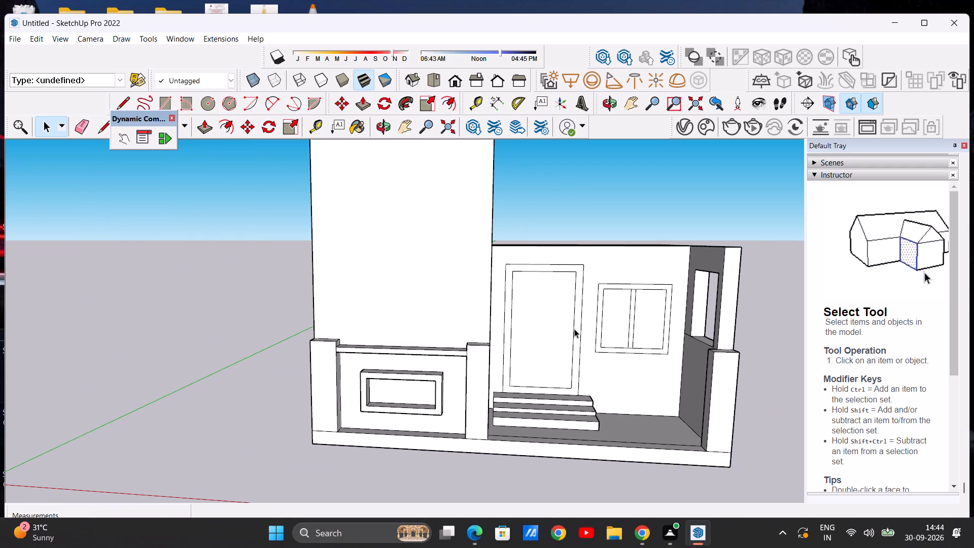
pyautogui.scroll(2, 574, 328)
pyautogui.scroll(-9, 615, 305)
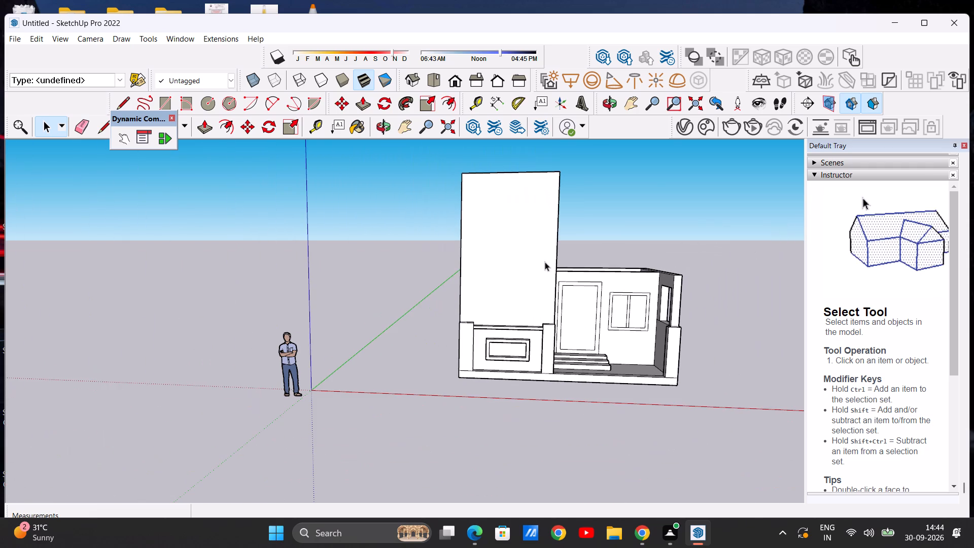
pyautogui.scroll(3, 560, 222)
pyautogui.scroll(-3, 523, 262)
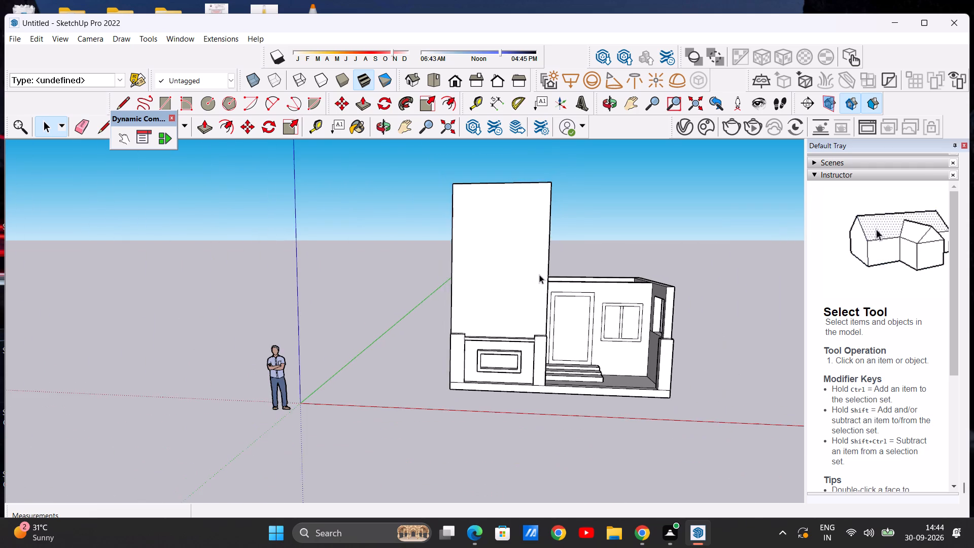
# Examine the porch, entrance steps and open-topped rooms from above and from the side-opening end of the building.
pyautogui.moveTo(595, 280); pyautogui.dragTo(582, 353, button='middle')
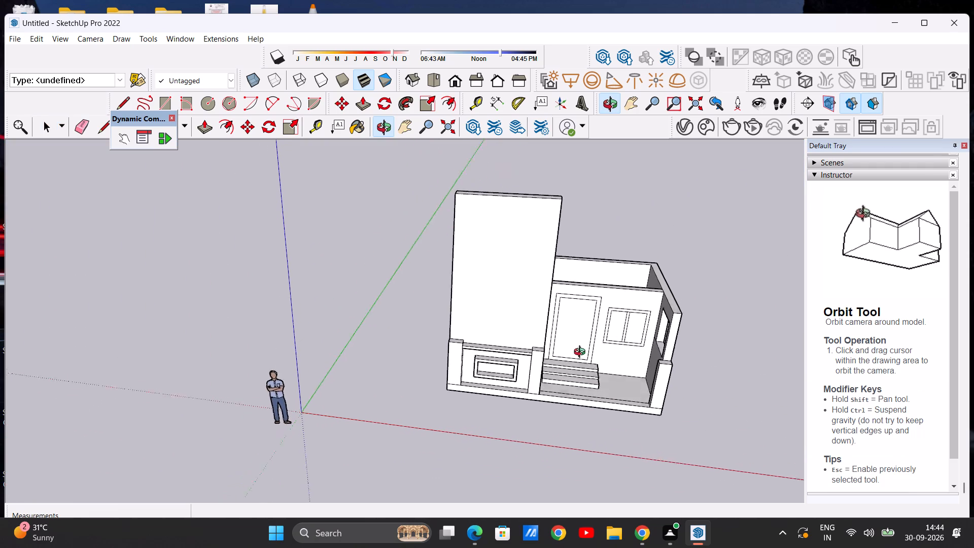
pyautogui.moveTo(582, 353); pyautogui.dragTo(589, 361, button='middle')
pyautogui.scroll(-5, 524, 314)
pyautogui.moveTo(594, 336); pyautogui.dragTo(555, 343, button='middle')
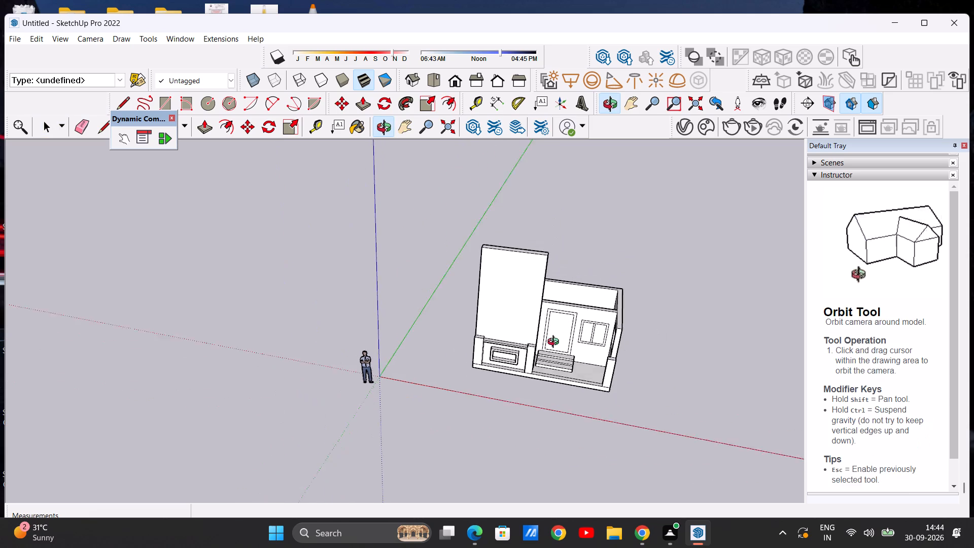
pyautogui.moveTo(555, 343); pyautogui.dragTo(520, 386, button='middle')
pyautogui.scroll(10, 567, 381)
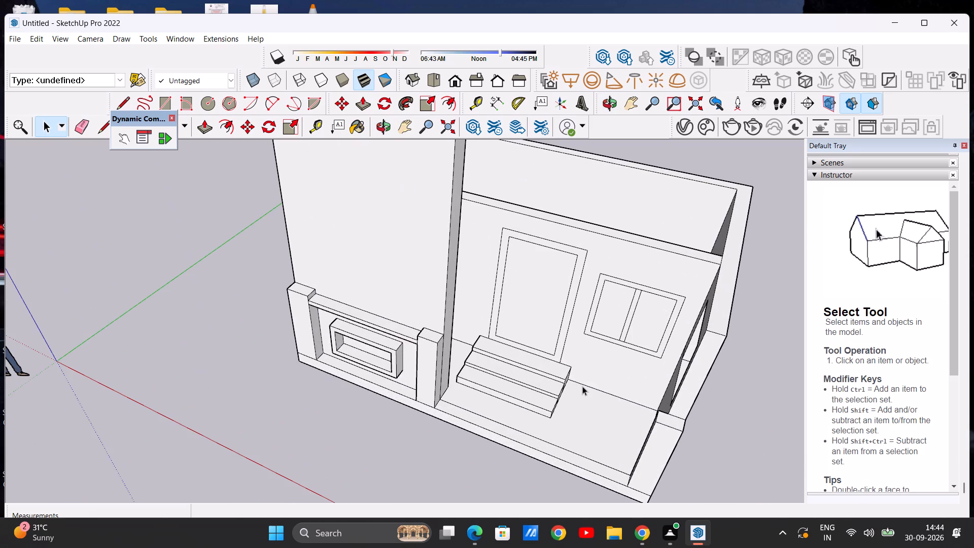
pyautogui.scroll(-7, 569, 346)
pyautogui.moveTo(584, 359); pyautogui.dragTo(579, 361, button='middle')
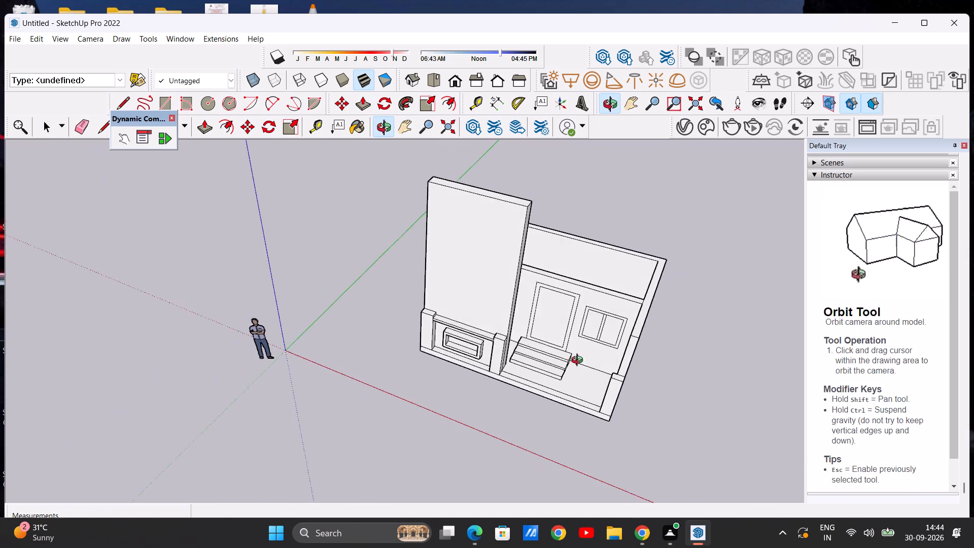
pyautogui.moveTo(579, 361); pyautogui.dragTo(506, 376, button='middle')
pyautogui.scroll(-5, 508, 356)
pyautogui.moveTo(558, 383); pyautogui.dragTo(478, 394, button='middle')
pyautogui.scroll(3, 522, 381)
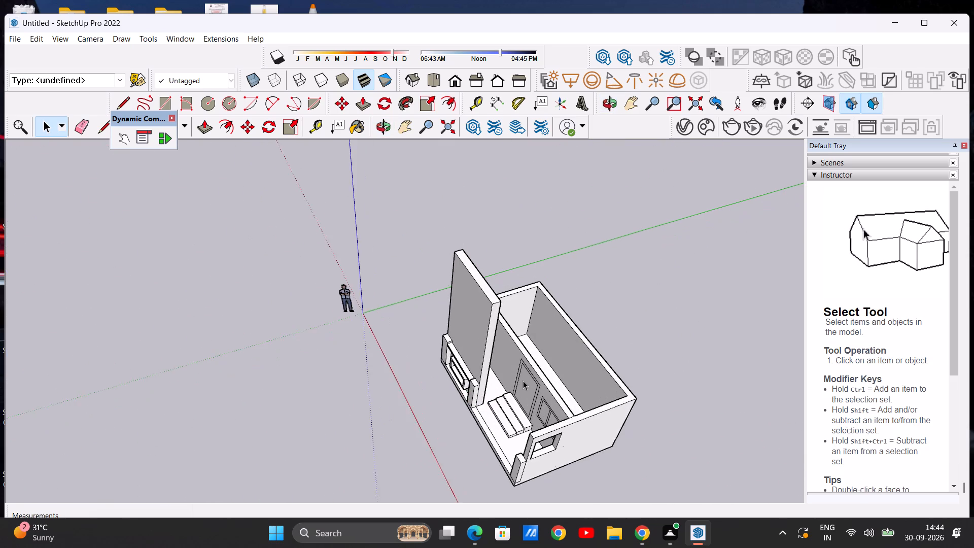
# Undo the three entrance steps and their strip layout, back to a plain porch floor.
pyautogui.hotkey('ctrl', 'z')
pyautogui.hotkey('ctrl', 'z')
pyautogui.hotkey('ctrl', 'z')
pyautogui.hotkey('ctrl', 'z')
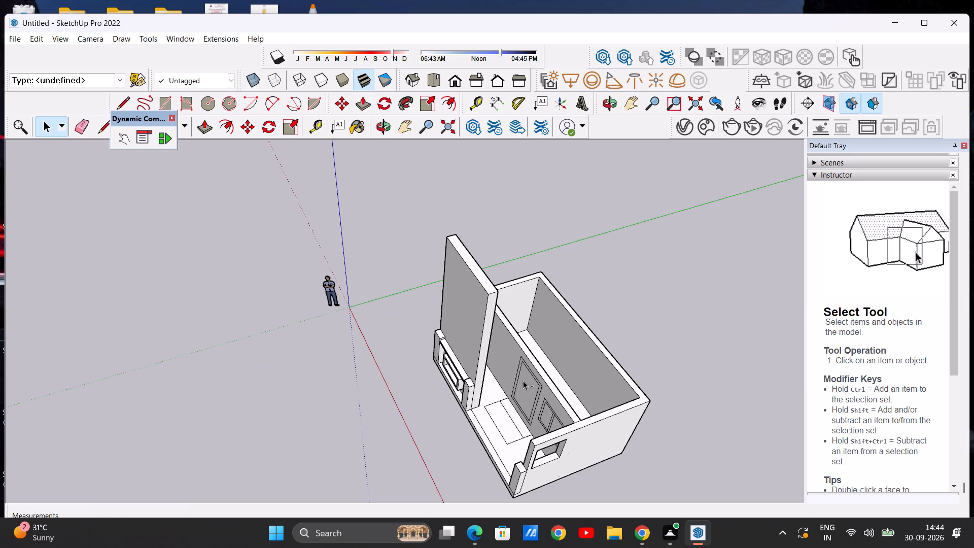
pyautogui.hotkey('ctrl', 'z')
pyautogui.press('z')
pyautogui.hotkey('ctrl', 'z')
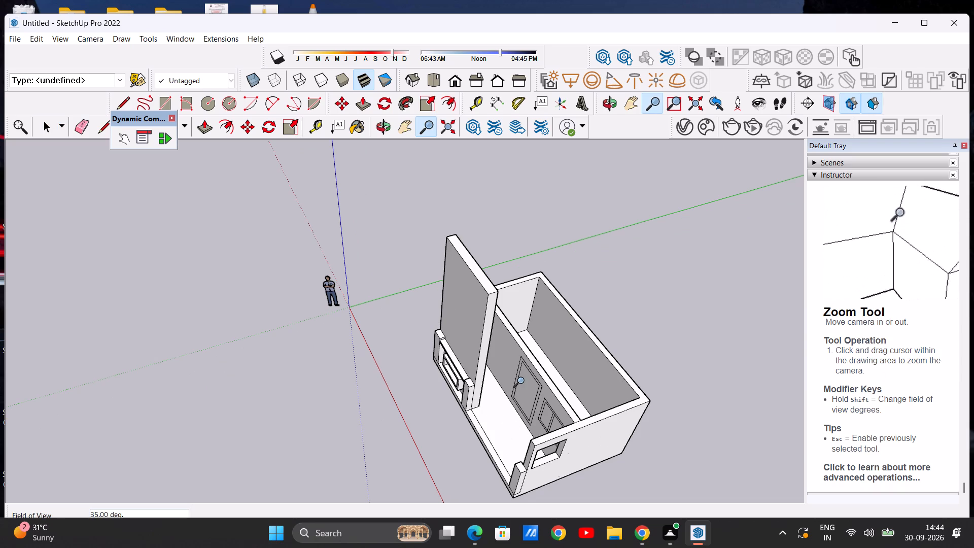
pyautogui.scroll(-7, 523, 379)
pyautogui.press('space')
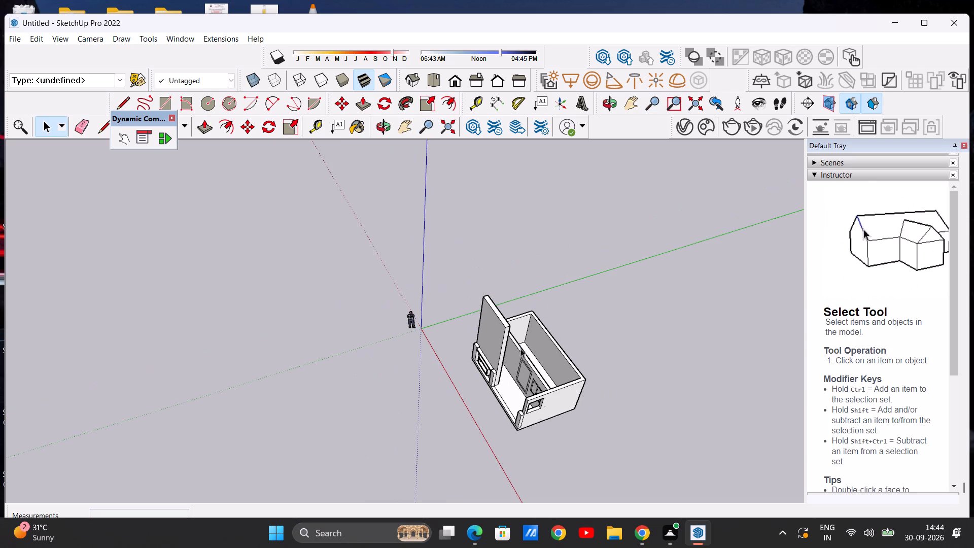
# Copy the porch floor face with its edges 10' straight up to the top of the walls as a roof face.
pyautogui.scroll(-2, 521, 349)
pyautogui.moveTo(515, 366); pyautogui.dragTo(415, 424, button='middle')
pyautogui.scroll(14, 498, 395)
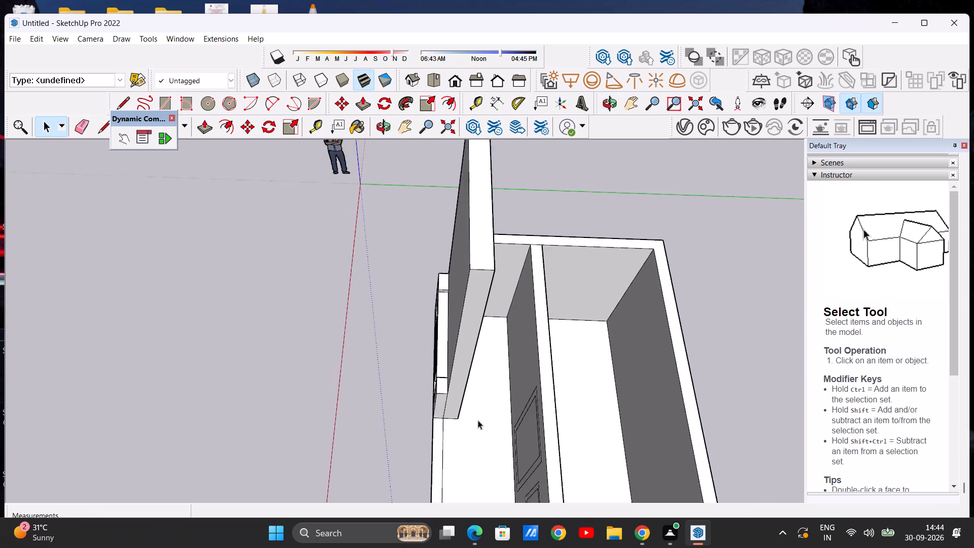
pyautogui.scroll(5, 478, 420)
pyautogui.scroll(-8, 501, 362)
pyautogui.scroll(3, 480, 407)
pyautogui.doubleClick(479, 409)
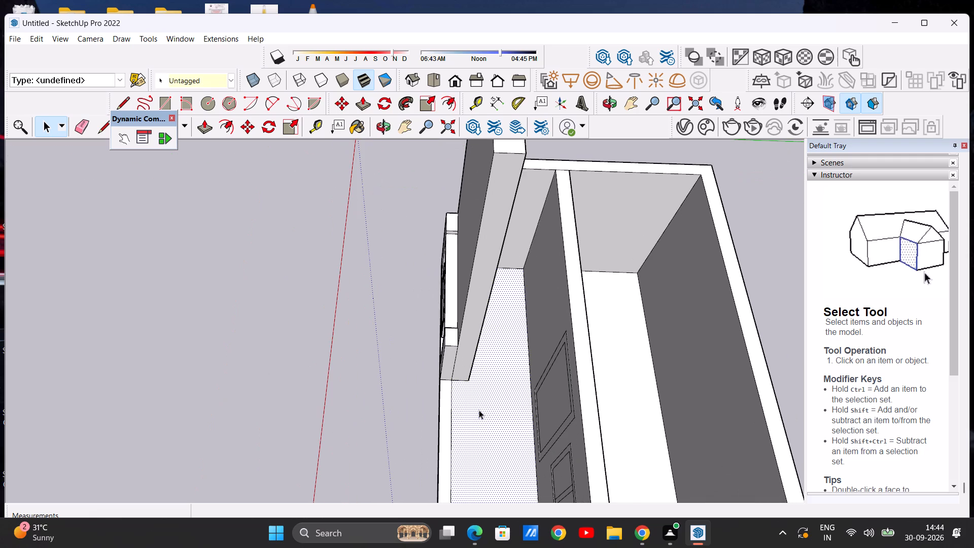
pyautogui.click(479, 410)
pyautogui.click(479, 410)
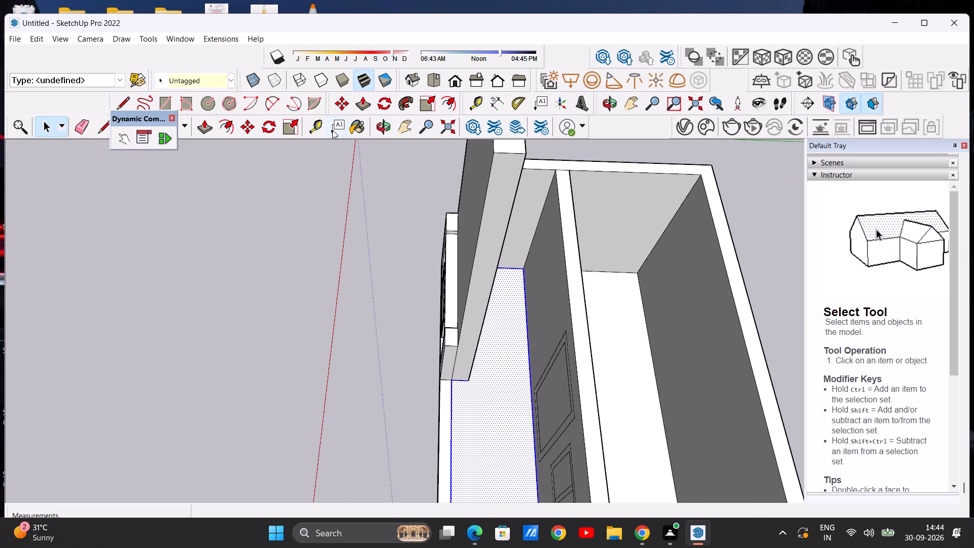
pyautogui.press('m')
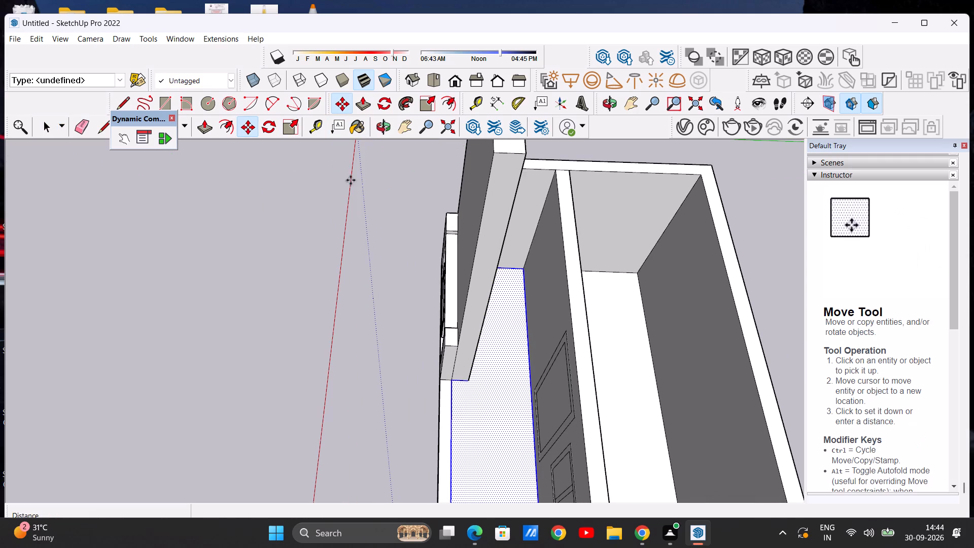
pyautogui.click(521, 274)
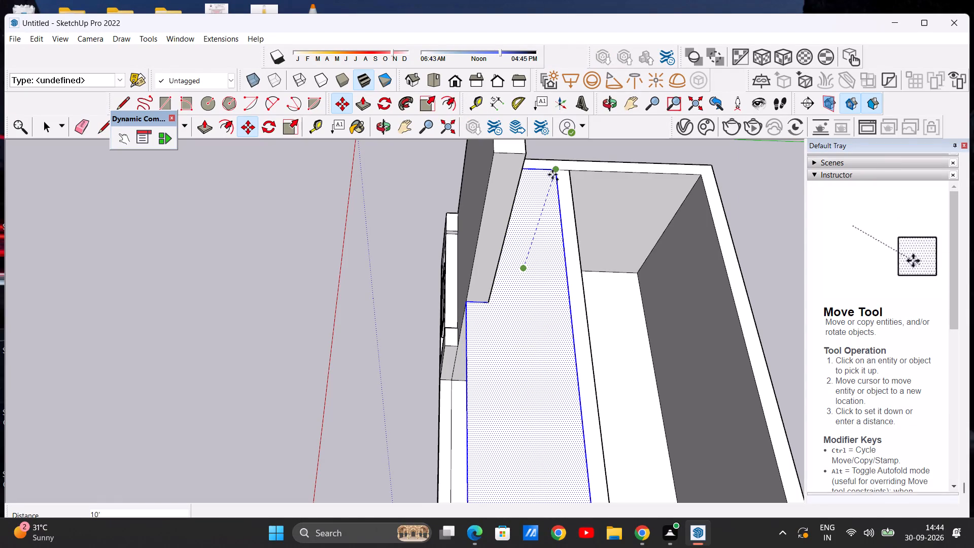
pyautogui.click(552, 174)
pyautogui.press('space')
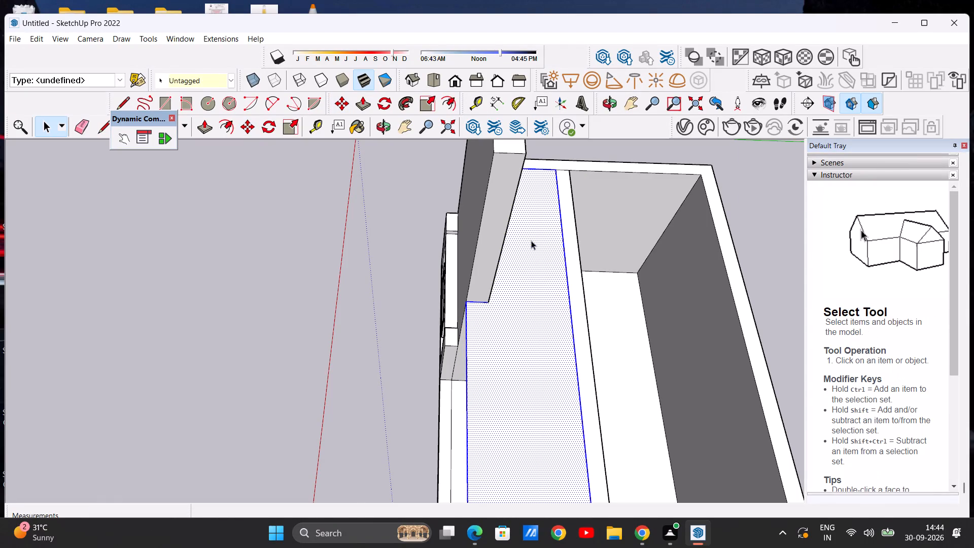
# Copy the rear room's floor face with its edges up to the inner top corner of the walls as a roof face.
pyautogui.scroll(-12, 525, 234)
pyautogui.scroll(6, 605, 267)
pyautogui.doubleClick(543, 298)
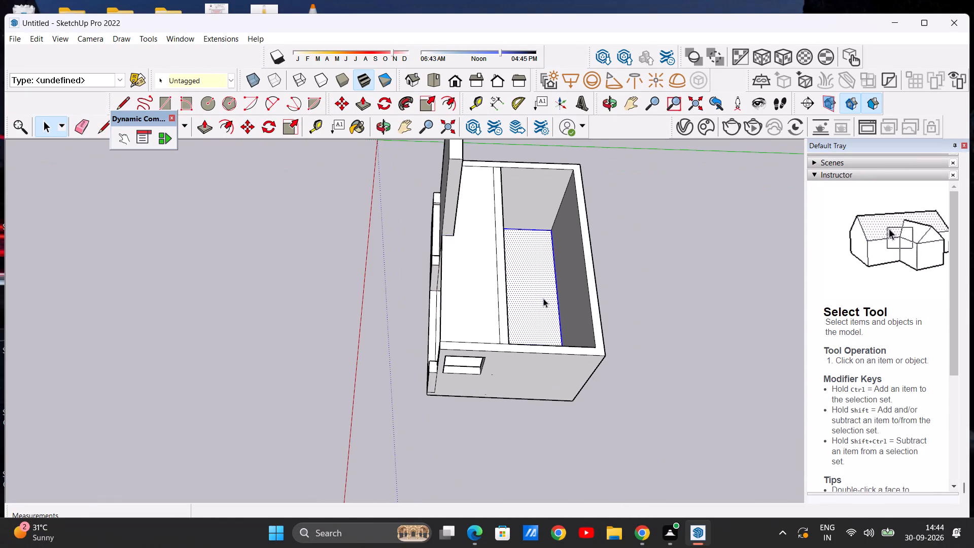
pyautogui.scroll(5, 567, 244)
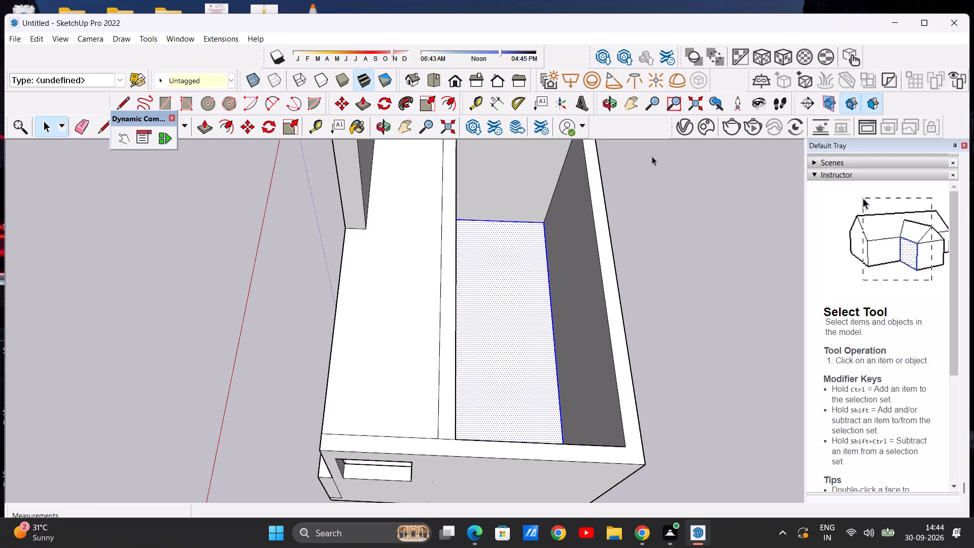
pyautogui.press('m')
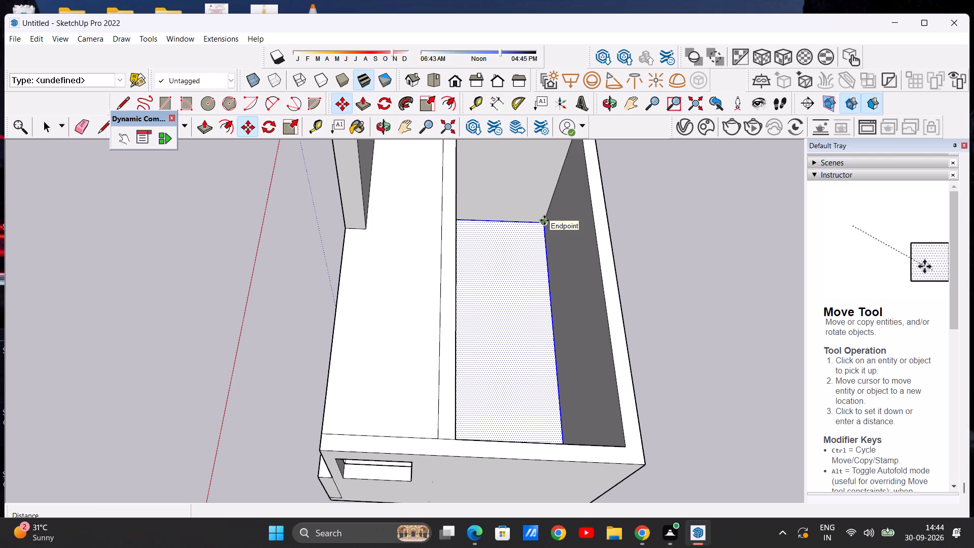
pyautogui.click(544, 220)
pyautogui.scroll(-6, 561, 195)
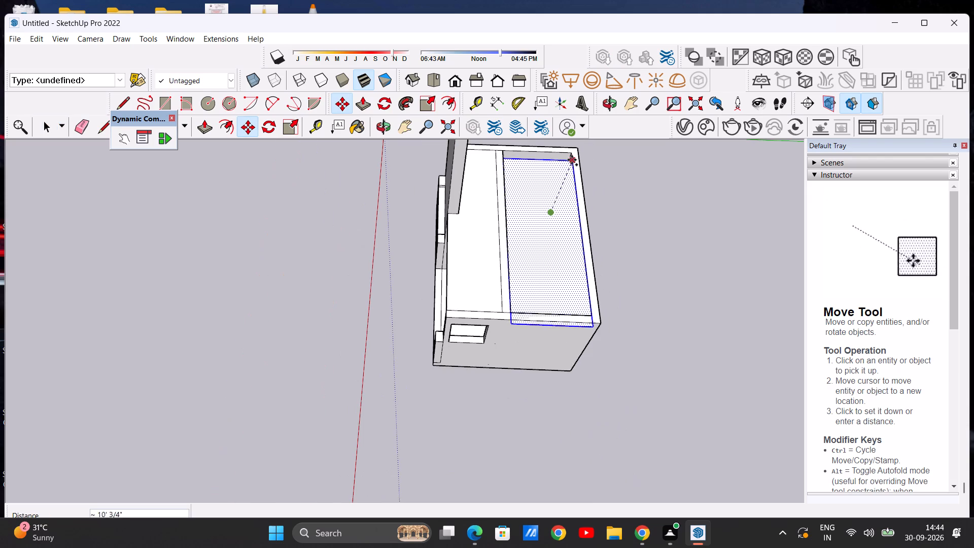
pyautogui.scroll(5, 572, 157)
pyautogui.click(572, 157)
pyautogui.press('space')
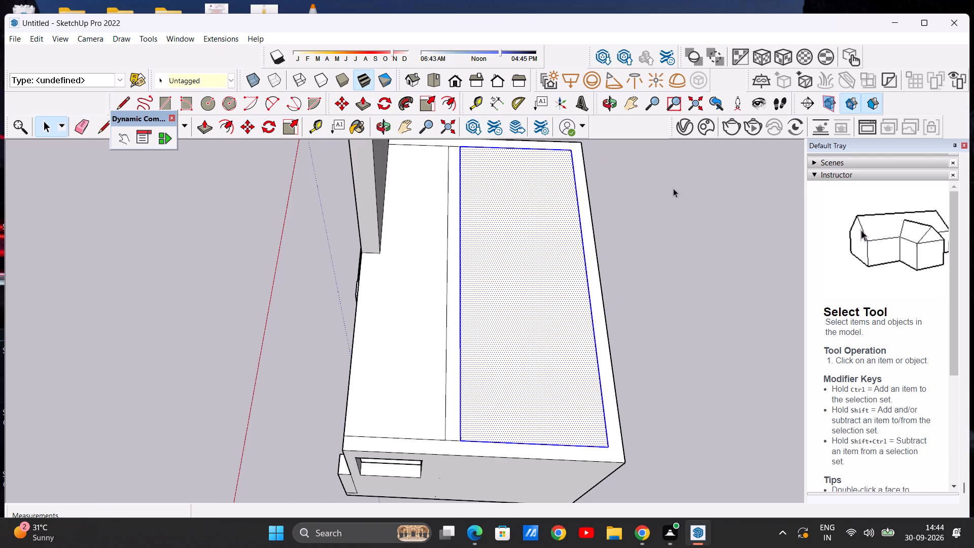
pyautogui.click(679, 202)
# Examine the roofed porch and rear room from the front elevation and from above.
pyautogui.scroll(-13, 634, 254)
pyautogui.moveTo(562, 303); pyautogui.dragTo(709, 205, button='middle')
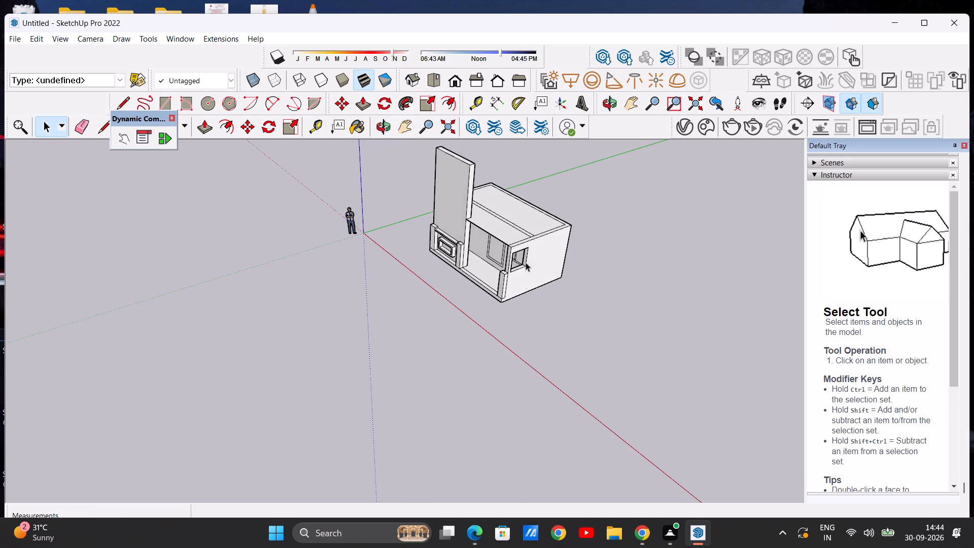
pyautogui.moveTo(422, 292); pyautogui.dragTo(635, 177, button='middle')
pyautogui.scroll(2, 346, 251)
pyautogui.scroll(-5, 625, 215)
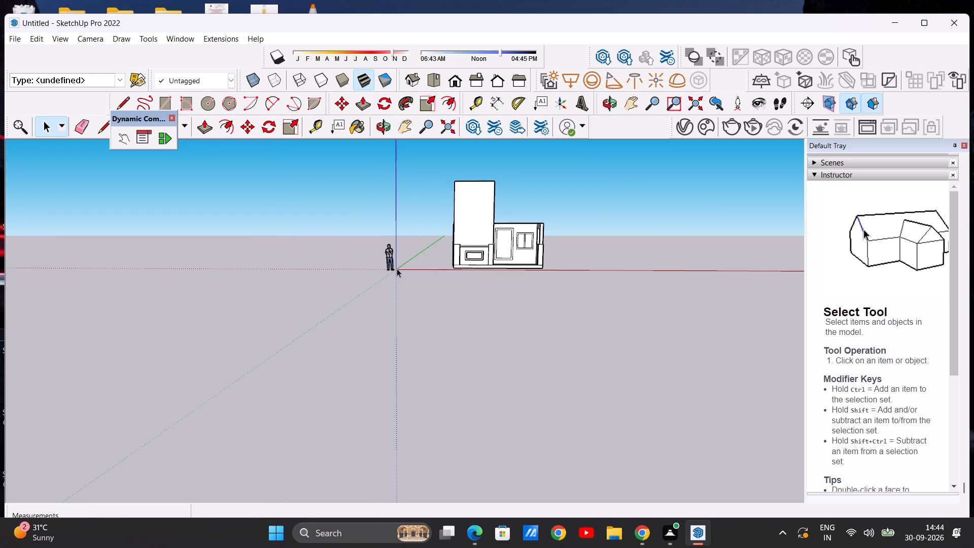
pyautogui.scroll(13, 513, 223)
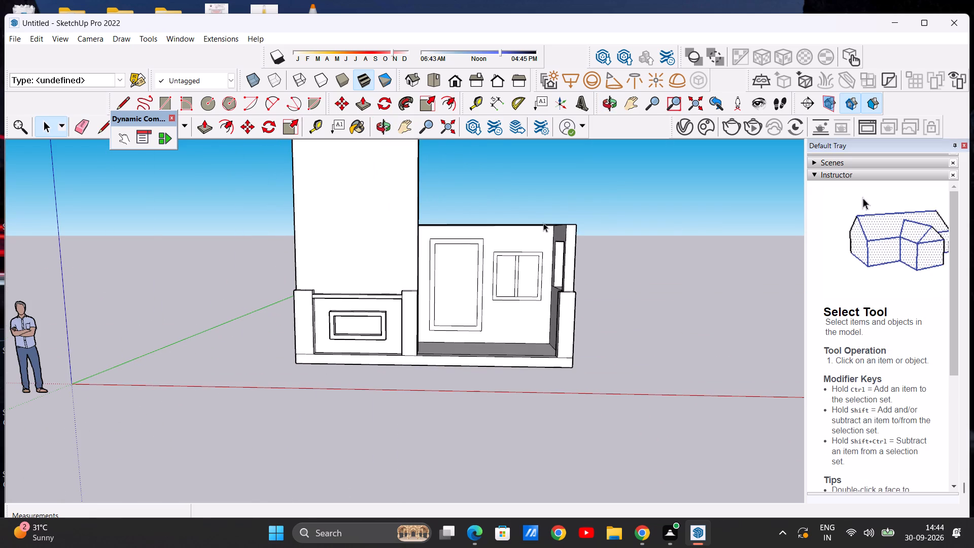
pyautogui.scroll(-6, 546, 225)
pyautogui.scroll(3, 519, 241)
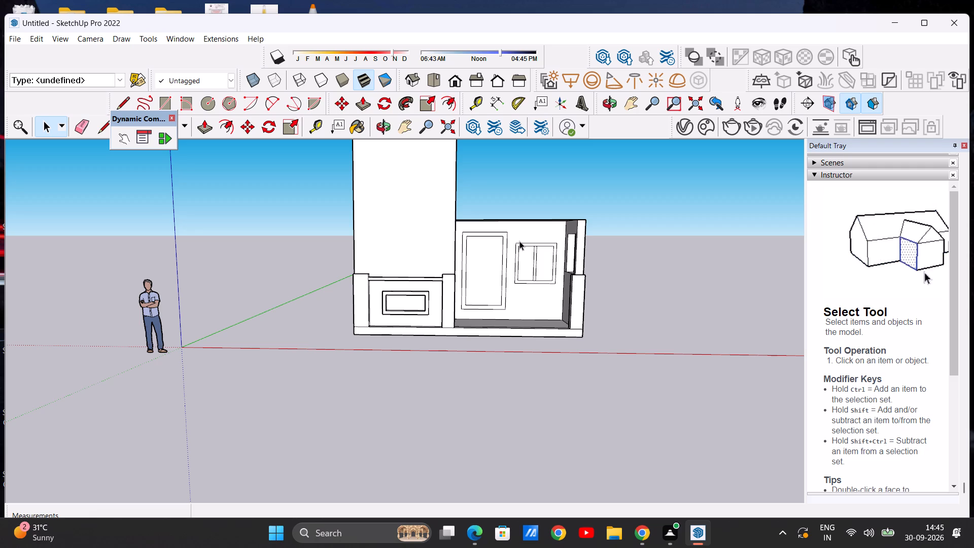
pyautogui.scroll(-8, 592, 227)
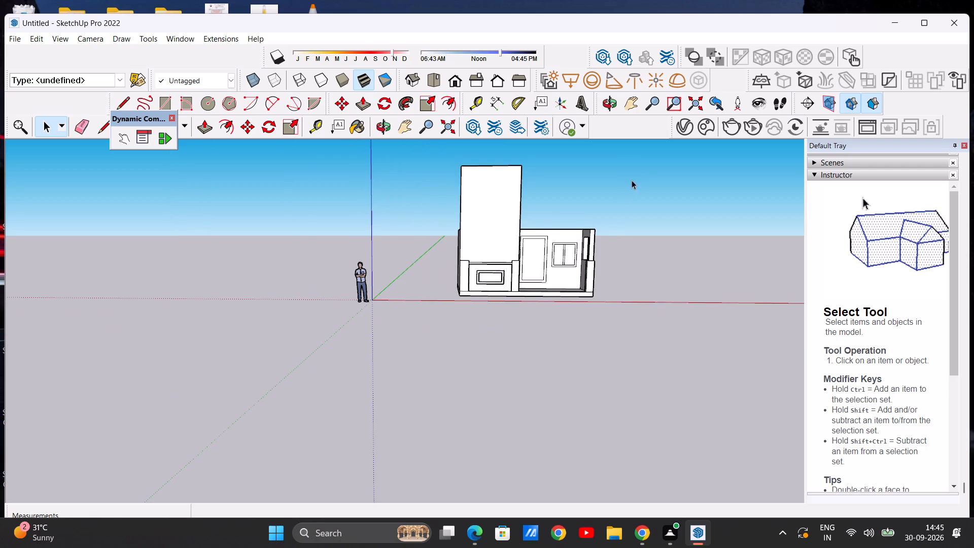
pyautogui.scroll(3, 619, 159)
pyautogui.scroll(2, 555, 187)
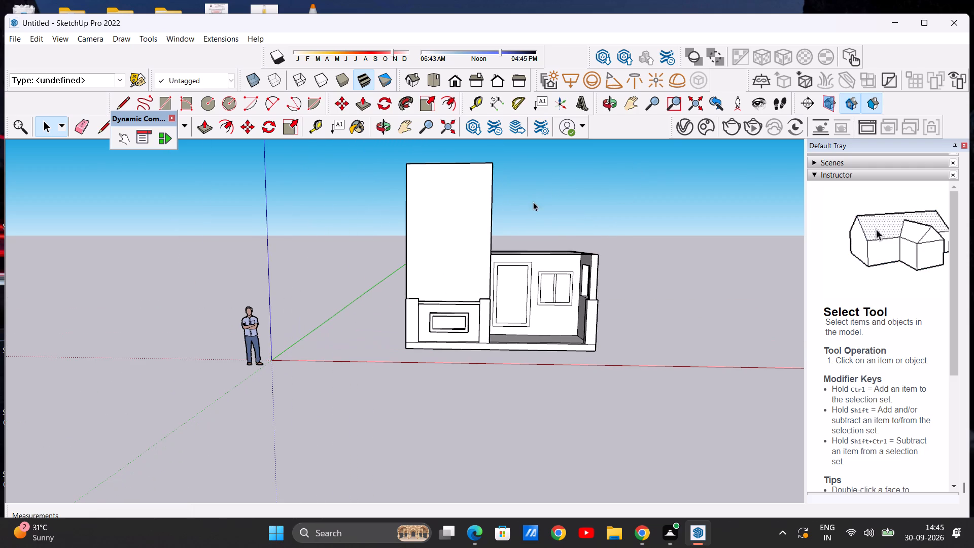
pyautogui.moveTo(578, 300); pyautogui.dragTo(489, 383, button='middle')
pyautogui.scroll(-4, 518, 179)
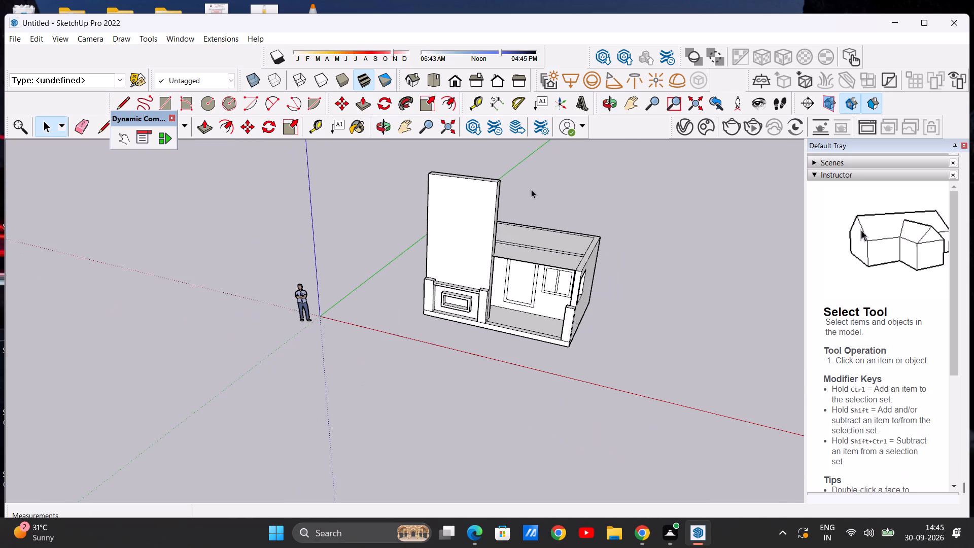
pyautogui.moveTo(575, 251); pyautogui.dragTo(498, 284, button='middle')
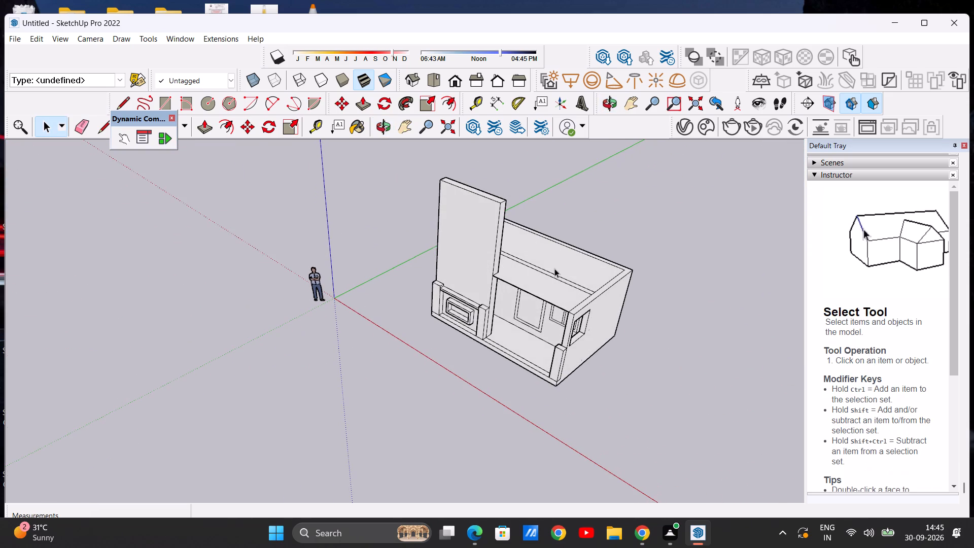
pyautogui.scroll(2, 554, 268)
pyautogui.moveTo(548, 281); pyautogui.dragTo(548, 320, button='middle')
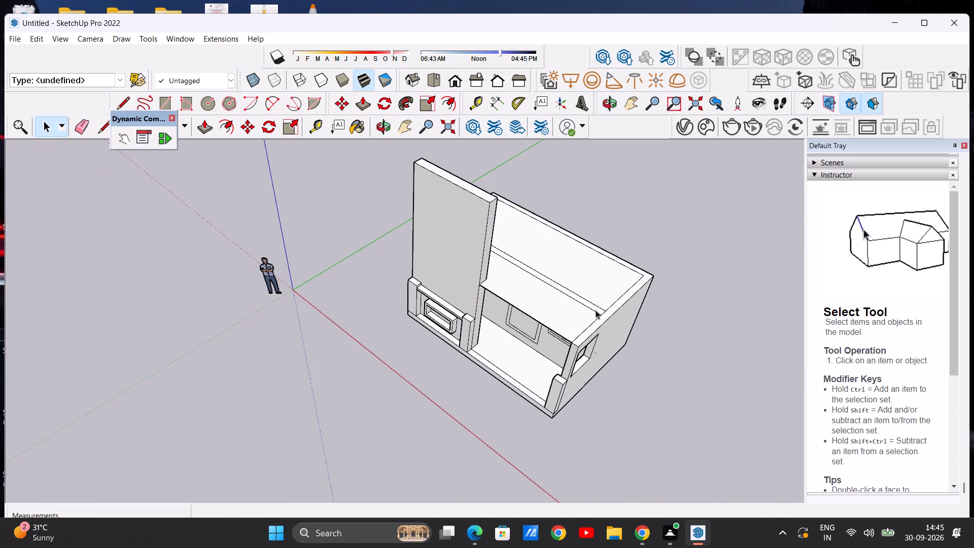
pyautogui.scroll(4, 600, 307)
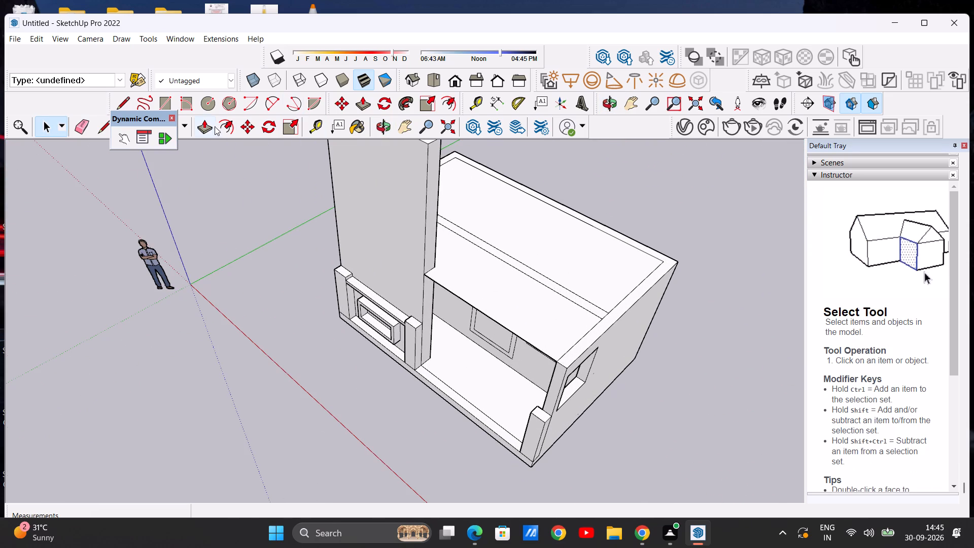
# Extrude the porch roof face upward about 1' into a thick slab.
pyautogui.click(204, 126)
pyautogui.scroll(5, 562, 308)
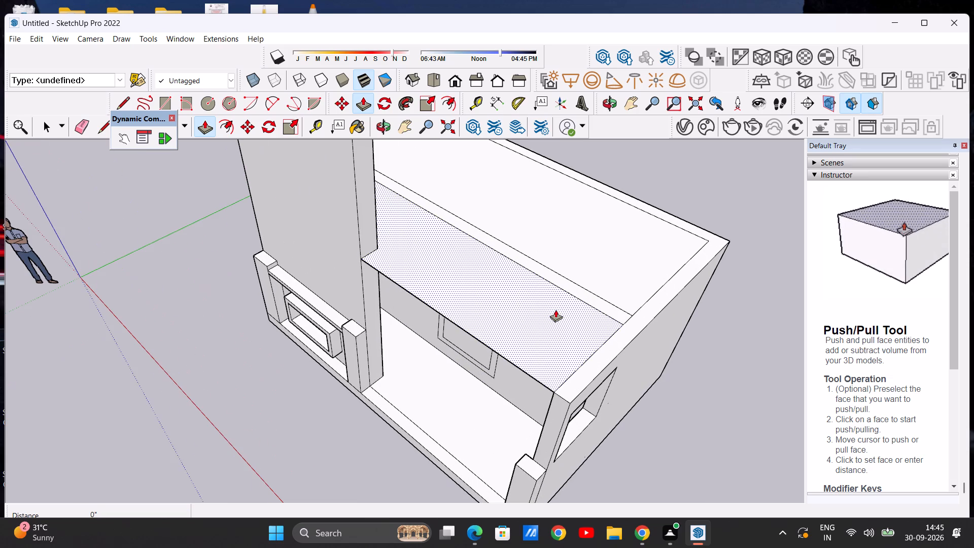
pyautogui.click(554, 312)
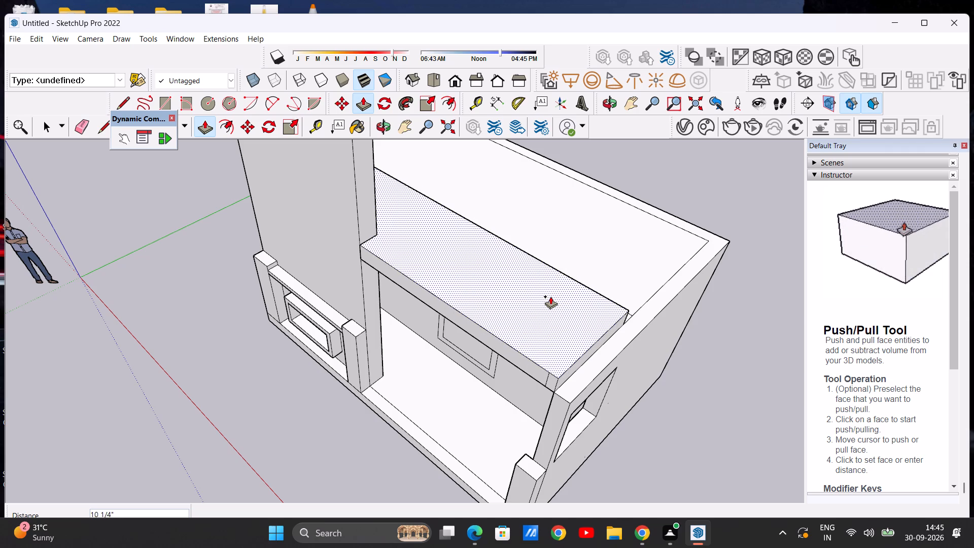
pyautogui.click(548, 293)
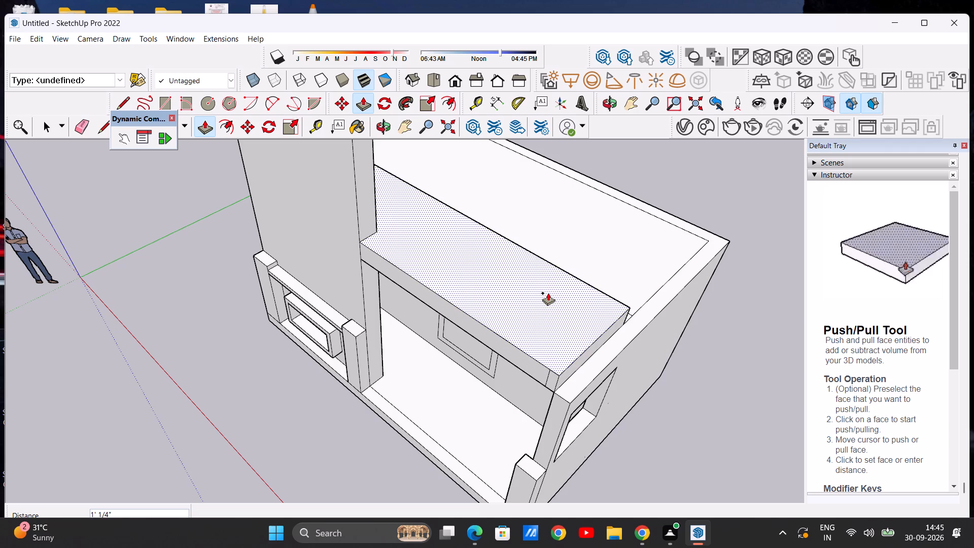
pyautogui.scroll(-7, 534, 288)
pyautogui.press('space')
# Erase the stray vertical edge near the outer end of the porch slab's front face.
pyautogui.moveTo(517, 347); pyautogui.dragTo(575, 243, button='middle')
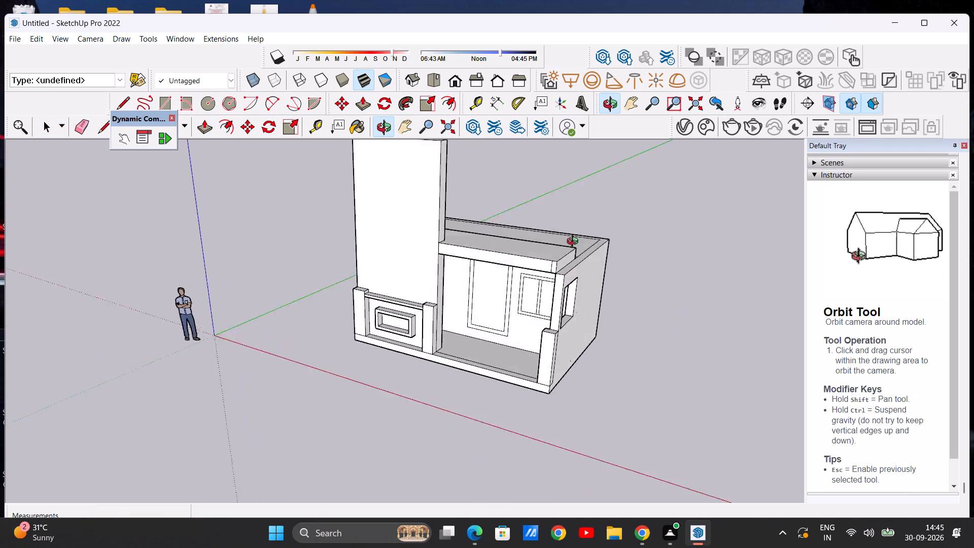
pyautogui.moveTo(575, 243); pyautogui.dragTo(647, 213, button='middle')
pyautogui.scroll(8, 562, 233)
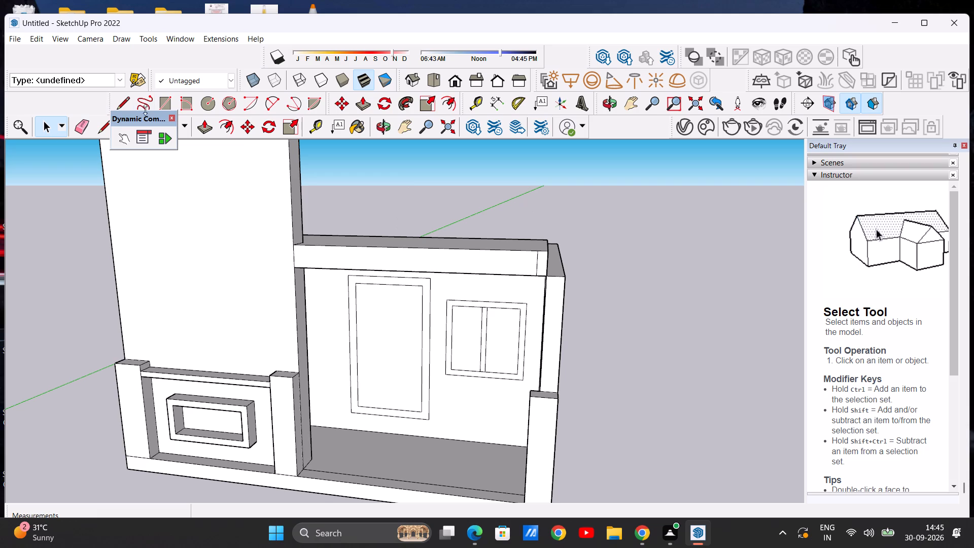
pyautogui.click(81, 125)
pyautogui.scroll(5, 526, 265)
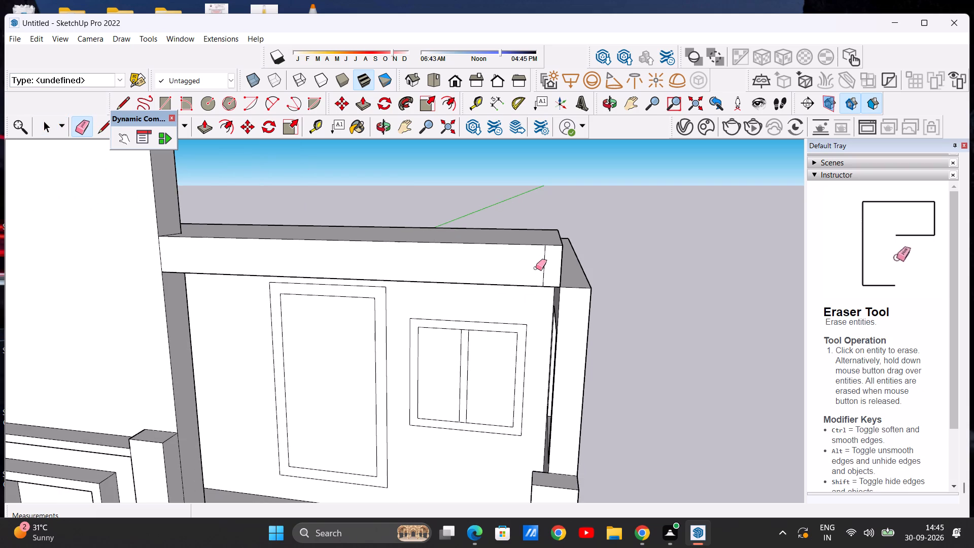
pyautogui.moveTo(536, 268); pyautogui.dragTo(546, 267)
pyautogui.press('space')
# Pull the porch slab's rear side face back about 8' over the rear room to the back wall's inner edge.
pyautogui.scroll(-9, 477, 260)
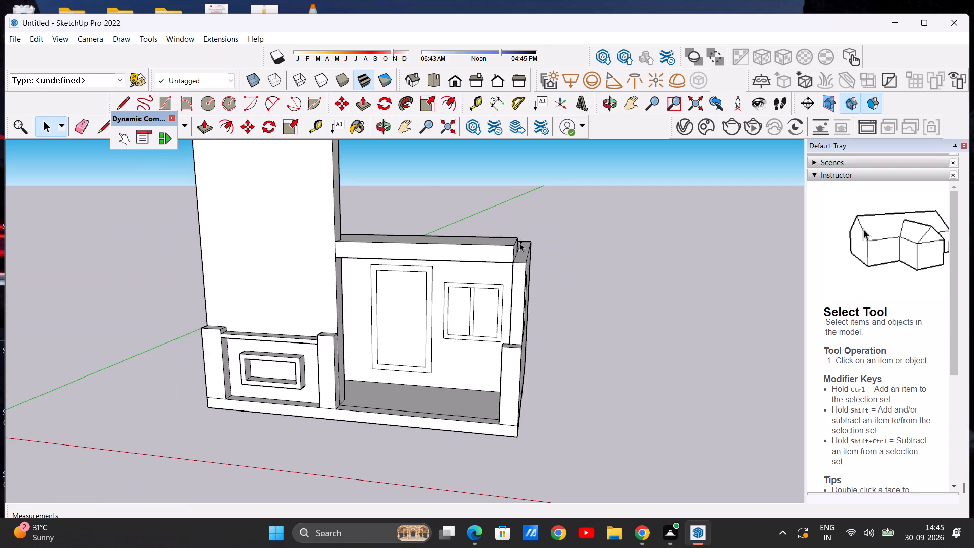
pyautogui.moveTo(541, 248); pyautogui.dragTo(318, 323, button='middle')
pyautogui.moveTo(656, 222); pyautogui.dragTo(474, 241, button='middle')
pyautogui.scroll(2, 455, 252)
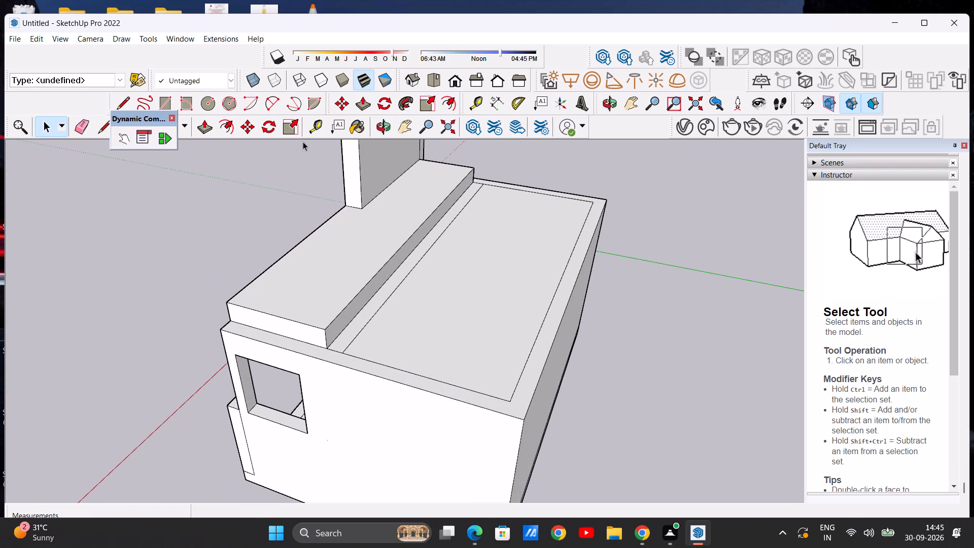
pyautogui.press('p')
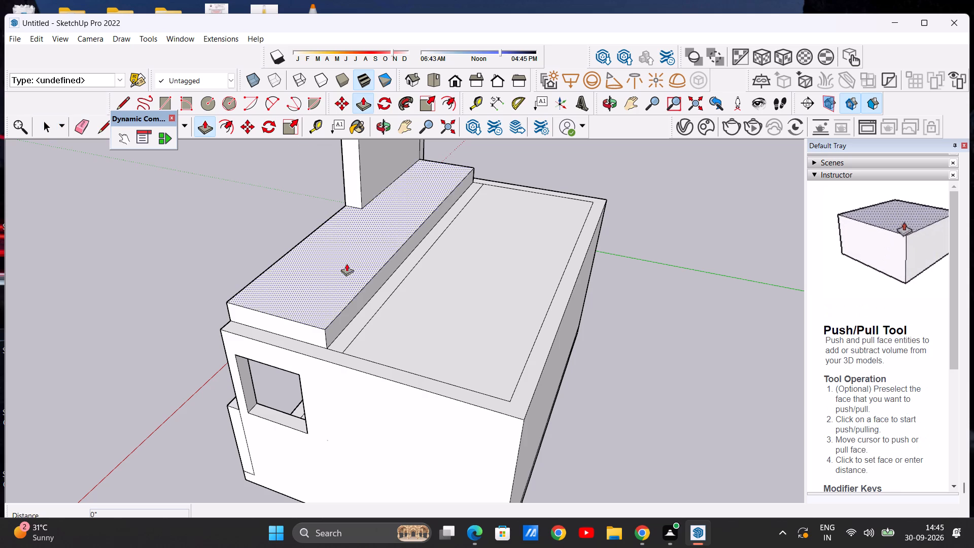
pyautogui.scroll(5, 366, 299)
pyautogui.click(355, 303)
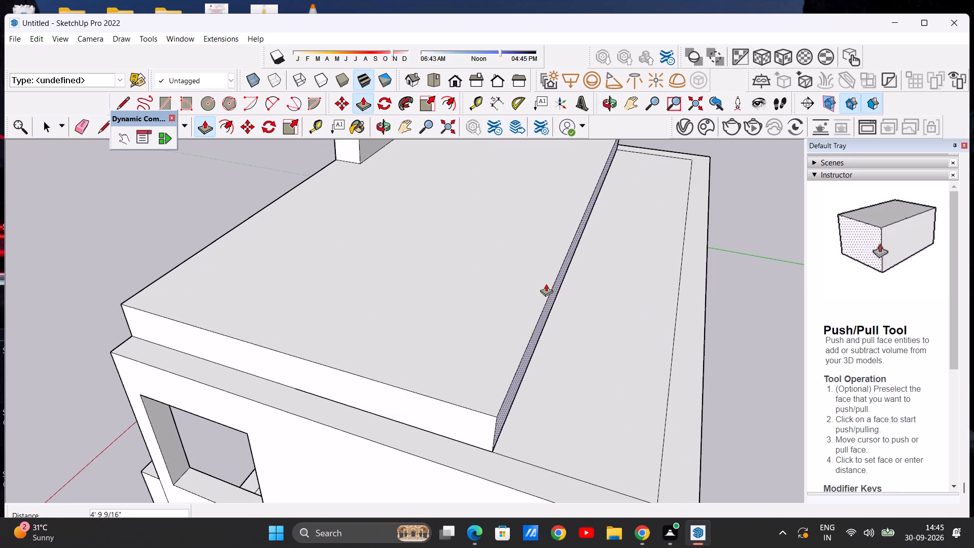
pyautogui.scroll(-6, 546, 271)
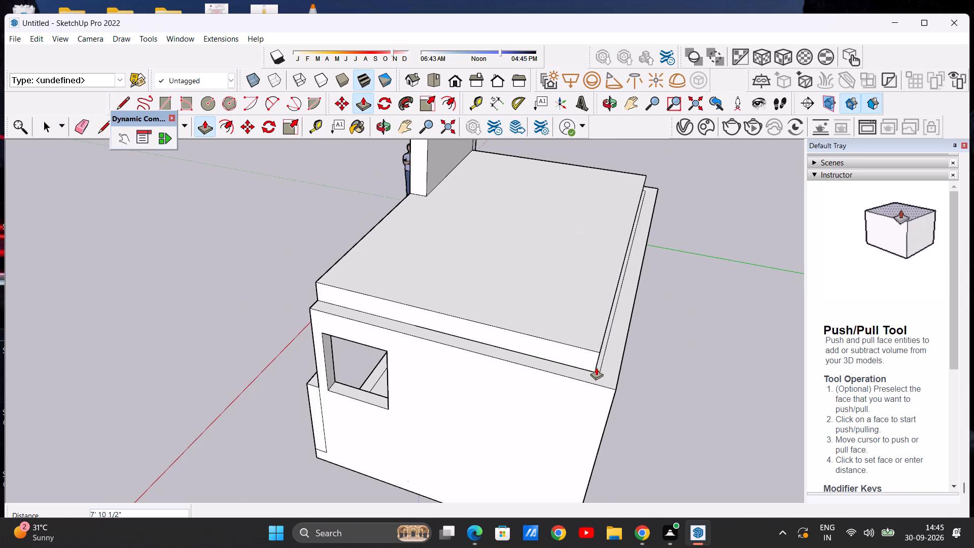
pyautogui.click(601, 370)
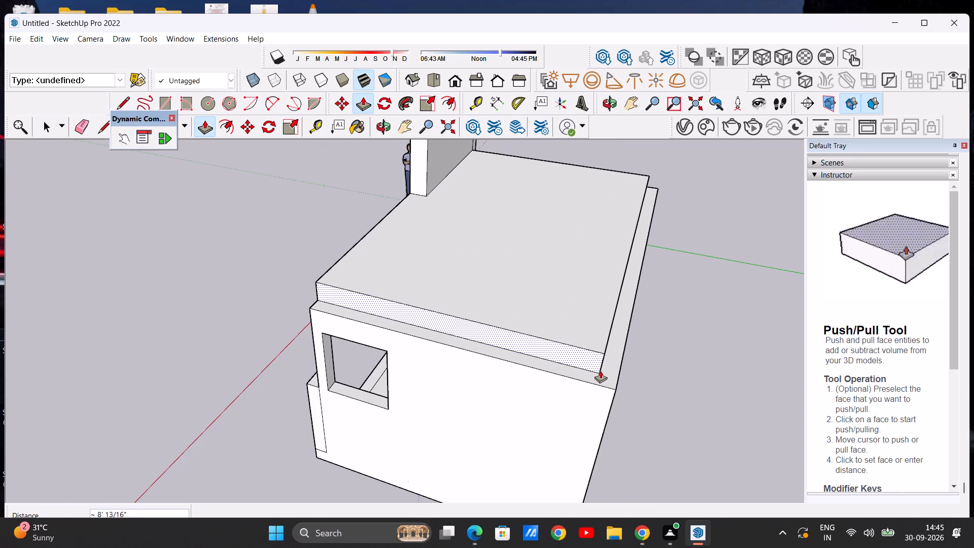
pyautogui.press('space')
# Examine the extended roof slab and the house massing from the side, the front elevation and above.
pyautogui.scroll(-9, 659, 266)
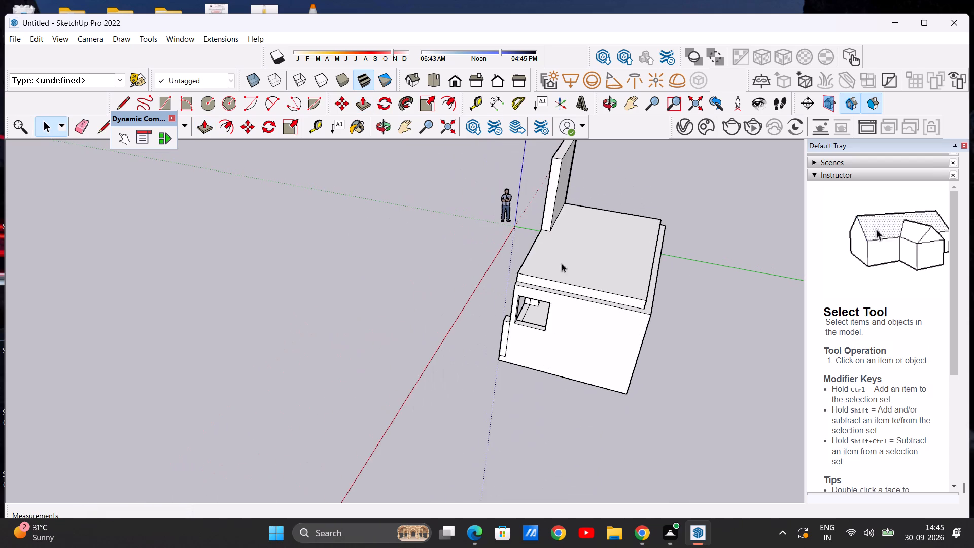
pyautogui.moveTo(494, 271); pyautogui.dragTo(776, 253, button='middle')
pyautogui.scroll(-6, 667, 251)
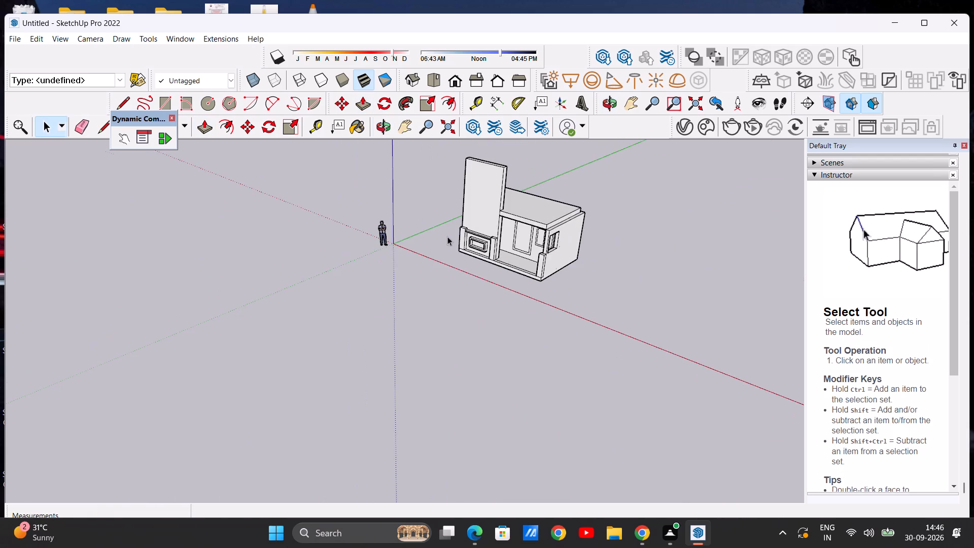
pyautogui.moveTo(462, 237); pyautogui.dragTo(559, 168, button='middle')
pyautogui.moveTo(515, 193); pyautogui.dragTo(577, 194, button='middle')
pyautogui.scroll(2, 427, 194)
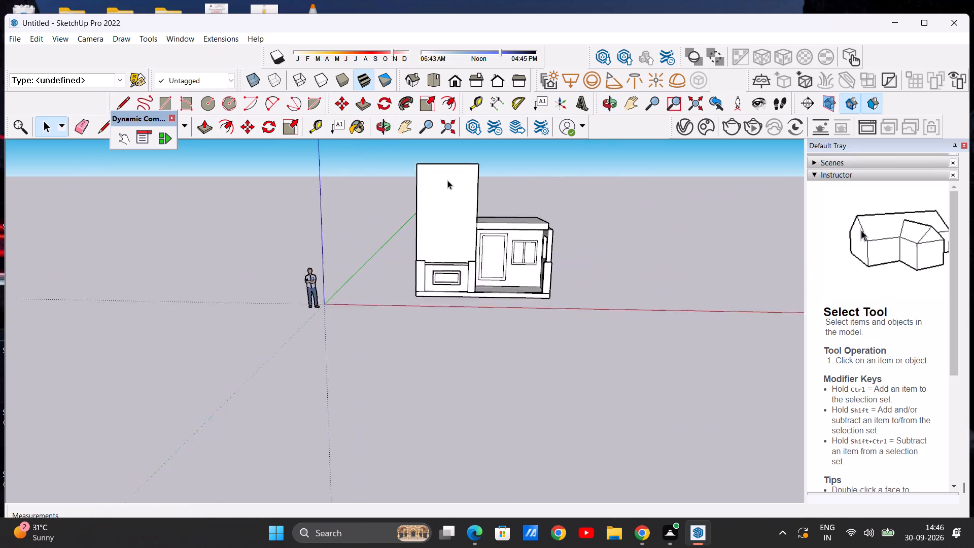
pyautogui.scroll(9, 447, 180)
pyautogui.moveTo(526, 237); pyautogui.dragTo(469, 282, button='middle')
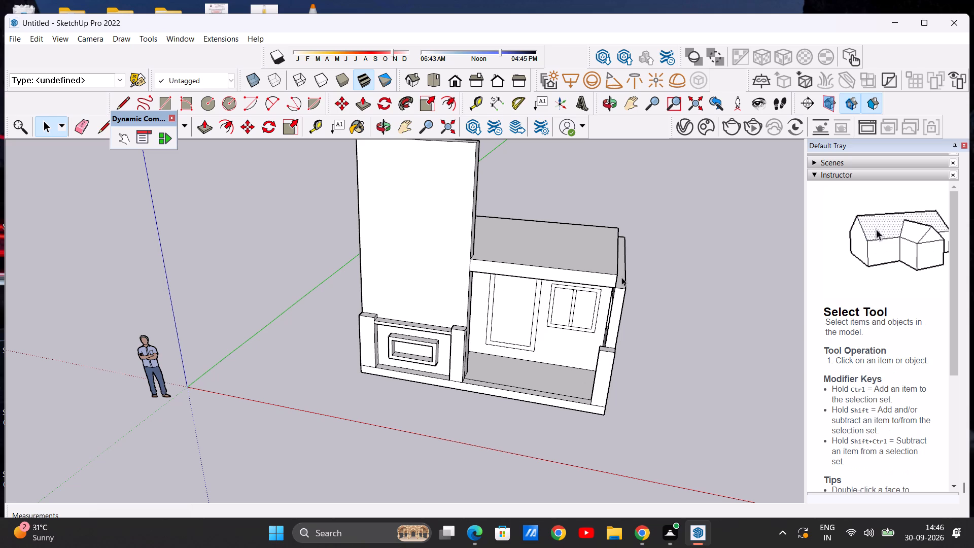
pyautogui.scroll(-4, 587, 277)
pyautogui.moveTo(596, 285); pyautogui.dragTo(539, 329, button='middle')
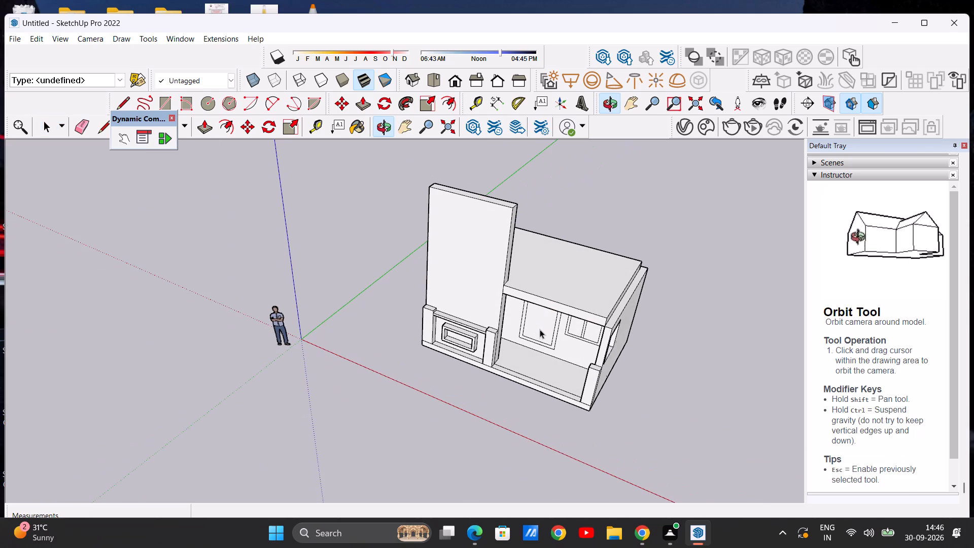
pyautogui.moveTo(603, 304); pyautogui.dragTo(562, 339, button='middle')
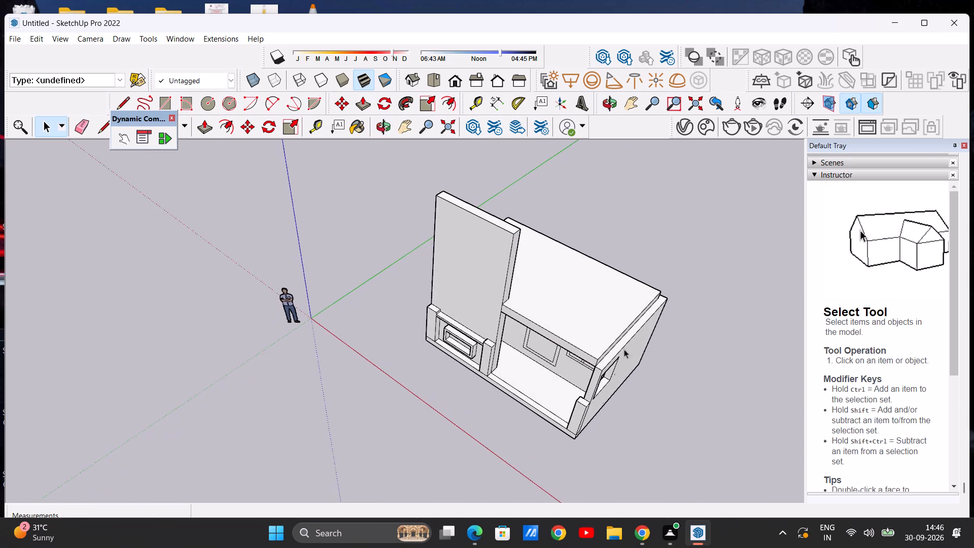
pyautogui.scroll(2, 629, 341)
pyautogui.scroll(-4, 634, 316)
pyautogui.moveTo(613, 309); pyautogui.dragTo(584, 349, button='middle')
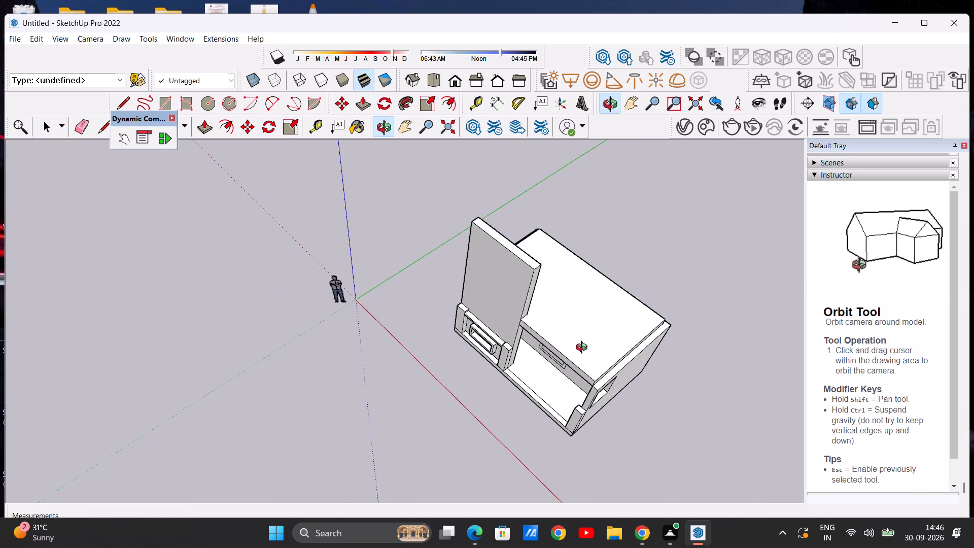
pyautogui.moveTo(584, 349); pyautogui.dragTo(584, 352, button='middle')
pyautogui.scroll(-3, 563, 305)
pyautogui.moveTo(581, 388); pyautogui.dragTo(654, 273, button='middle')
pyautogui.scroll(7, 604, 297)
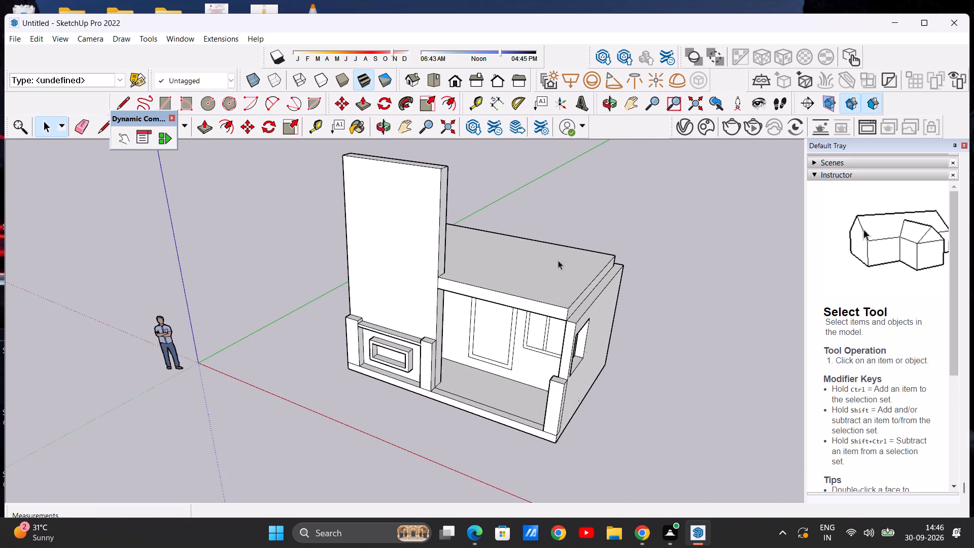
# Raise the tops of the side and rear walls by 10' for the upper storey.
pyautogui.click(205, 125)
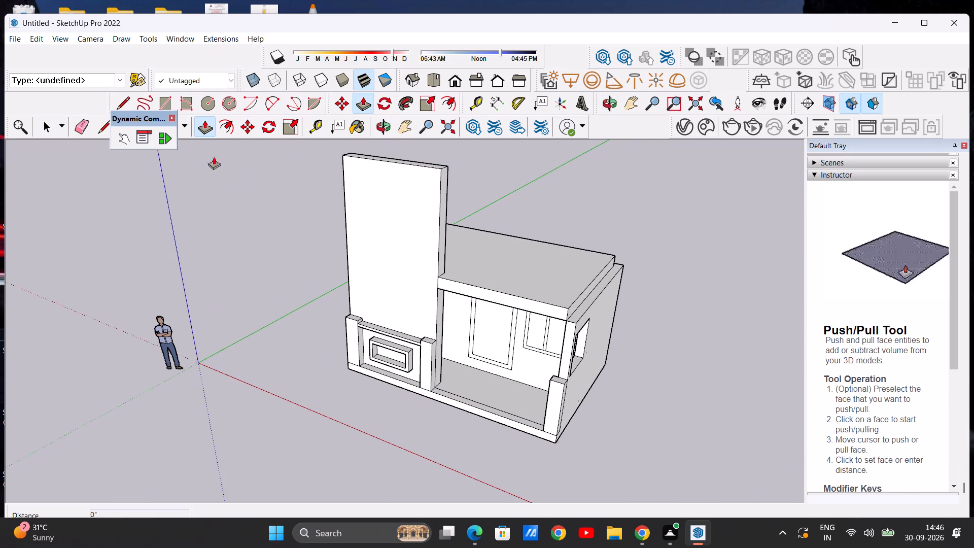
pyautogui.scroll(7, 573, 309)
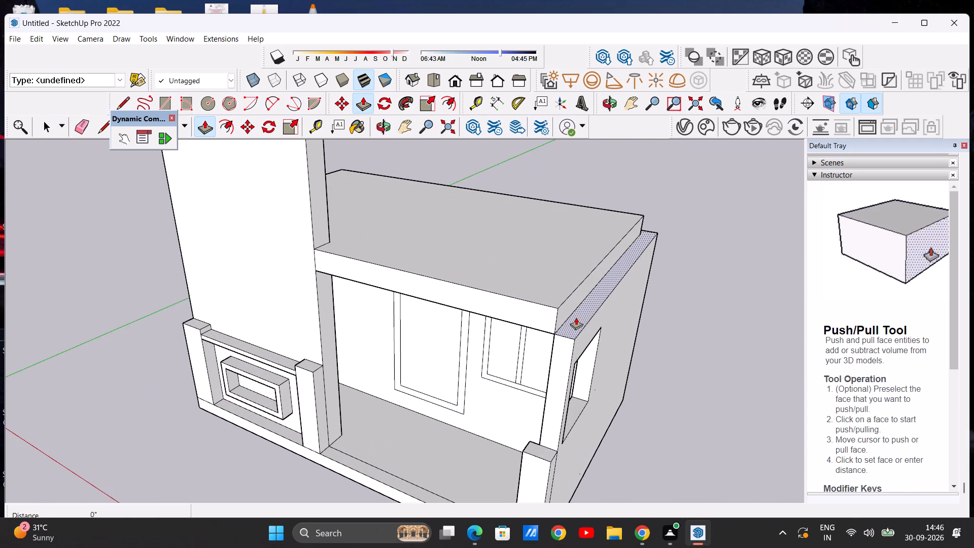
pyautogui.click(576, 317)
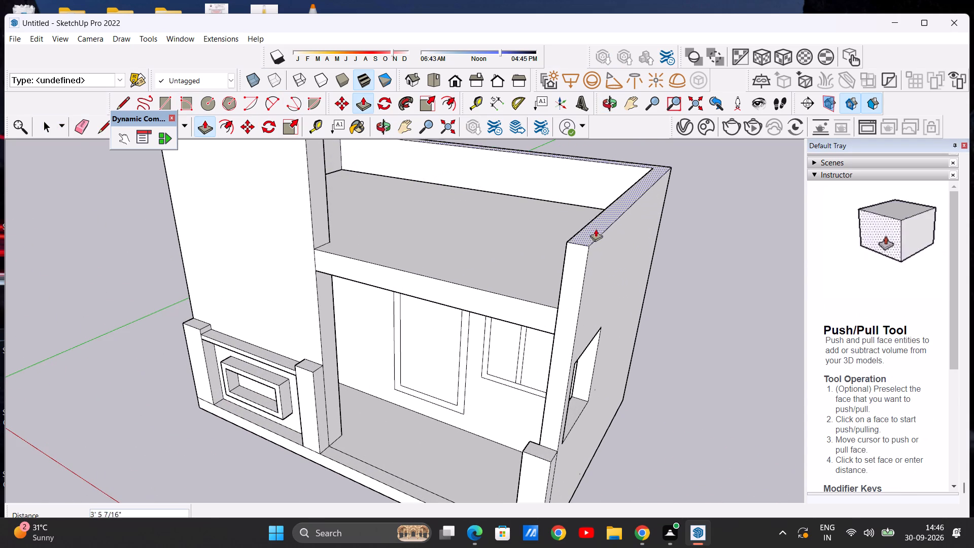
pyautogui.write("10'")
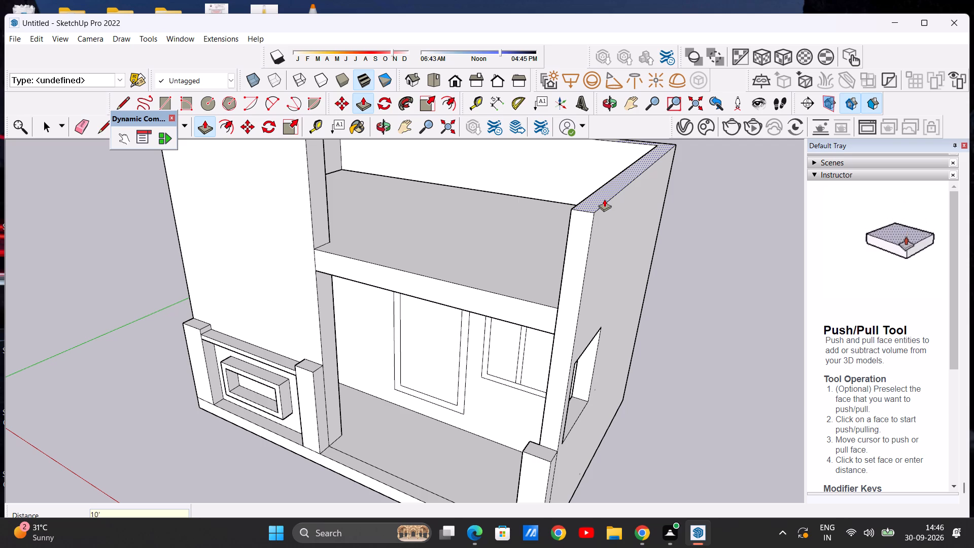
pyautogui.press('Return')
pyautogui.press('space')
# Copy the floor slab's top face with its edges up to the inner top corner of the upper walls as a roof face.
pyautogui.scroll(-7, 605, 201)
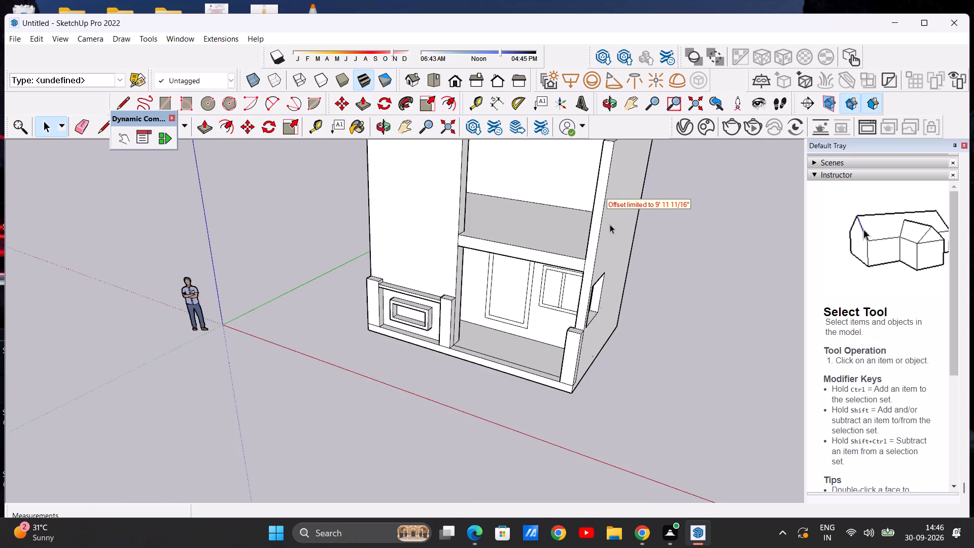
pyautogui.scroll(-12, 610, 224)
pyautogui.moveTo(546, 239); pyautogui.dragTo(611, 176, button='middle')
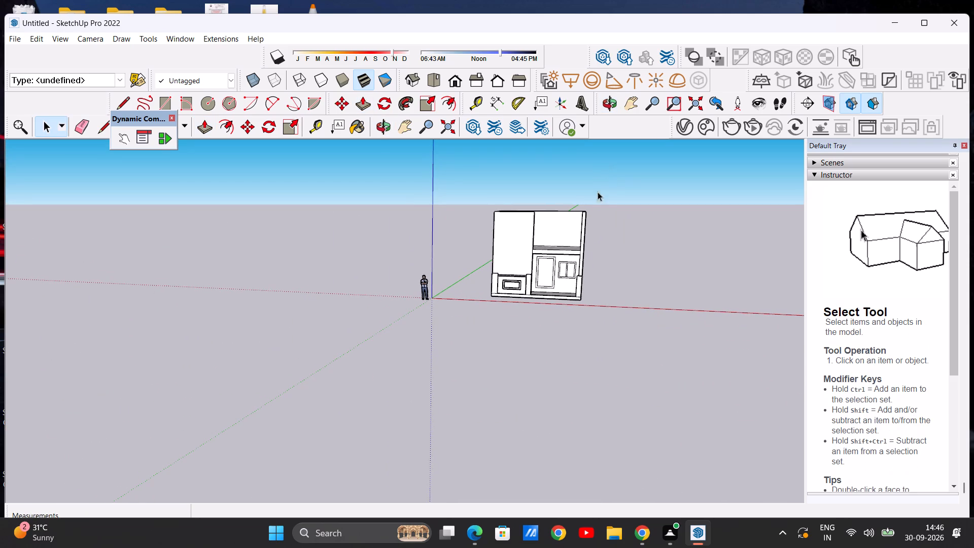
pyautogui.scroll(7, 579, 214)
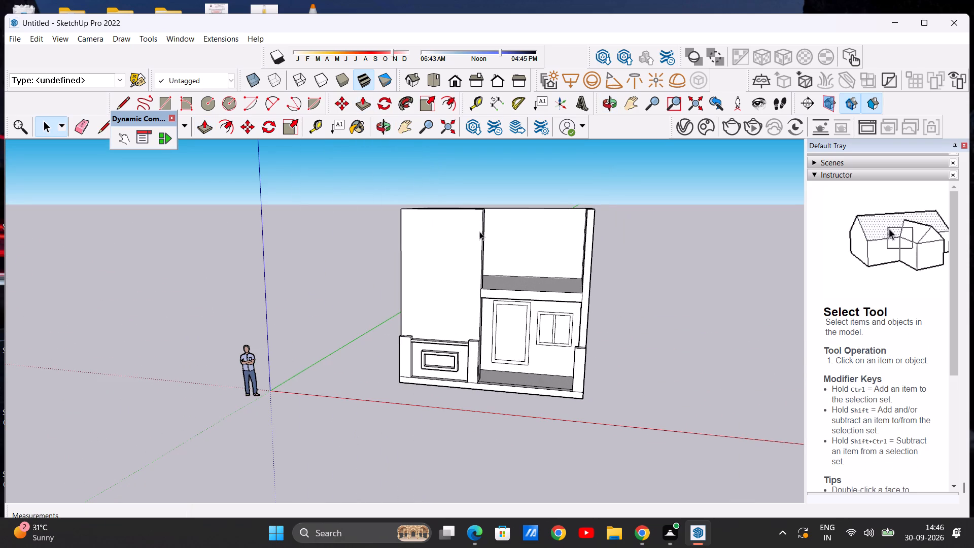
pyautogui.scroll(-3, 505, 215)
pyautogui.moveTo(501, 225); pyautogui.dragTo(515, 373, button='middle')
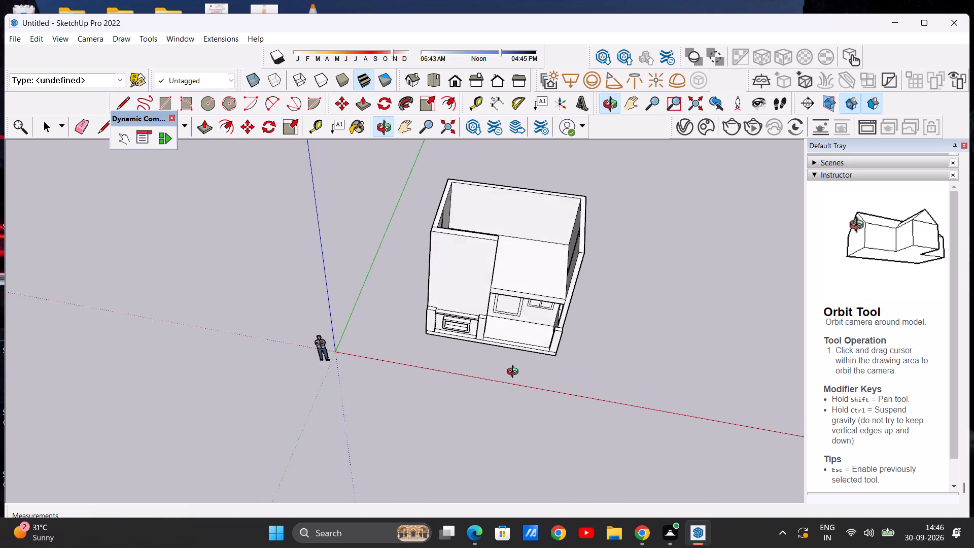
pyautogui.moveTo(515, 373); pyautogui.dragTo(518, 403, button='middle')
pyautogui.scroll(4, 539, 257)
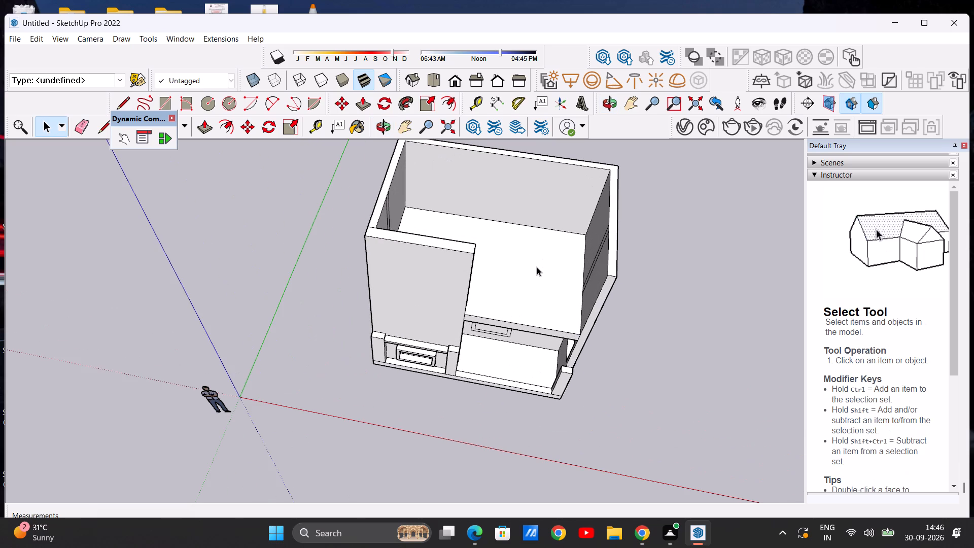
pyautogui.doubleClick(537, 267)
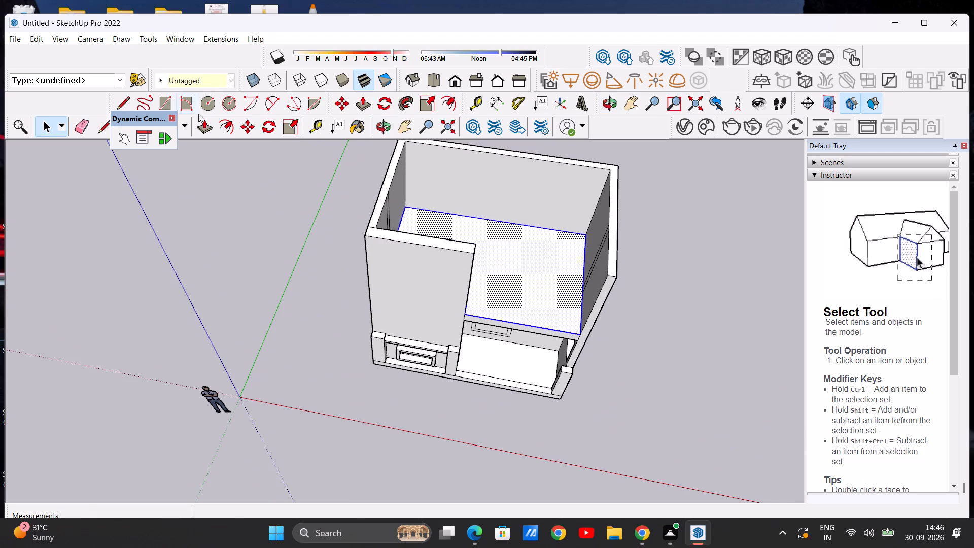
pyautogui.click(249, 128)
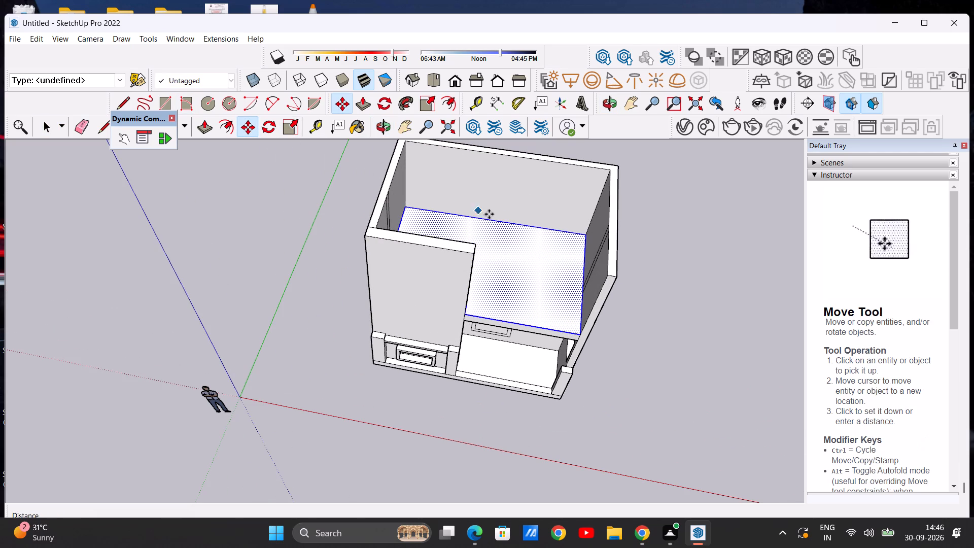
pyautogui.click(586, 229)
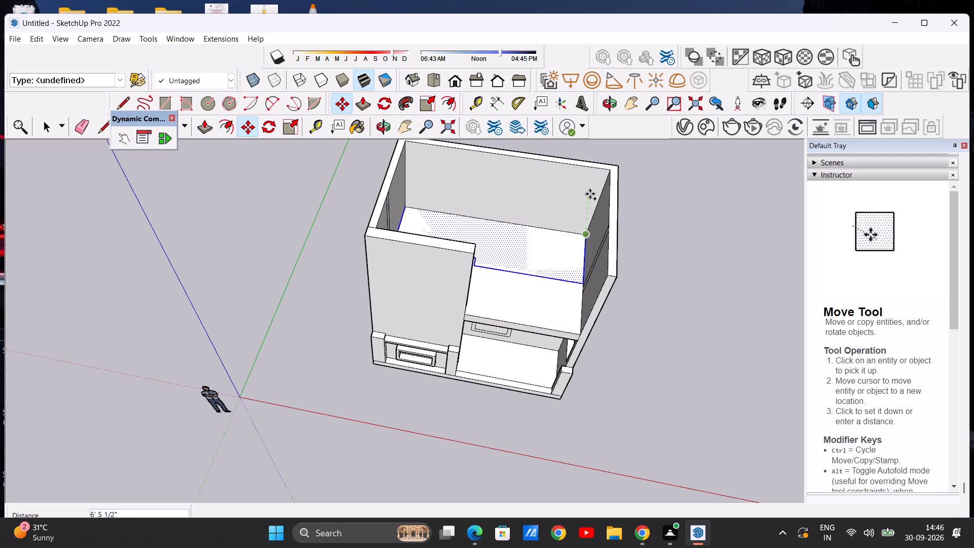
pyautogui.click(610, 172)
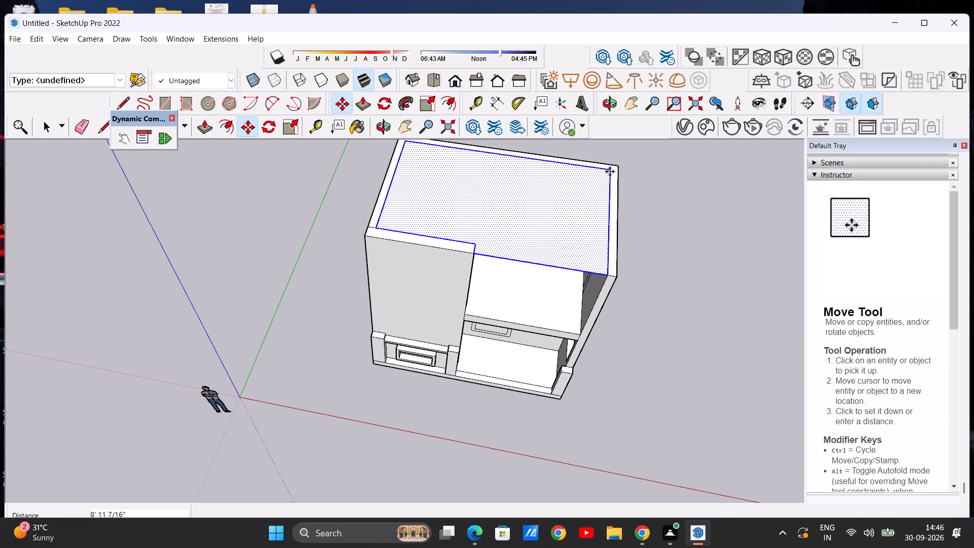
pyautogui.press('space')
pyautogui.click(674, 190)
pyautogui.moveTo(541, 207); pyautogui.dragTo(554, 296, button='middle')
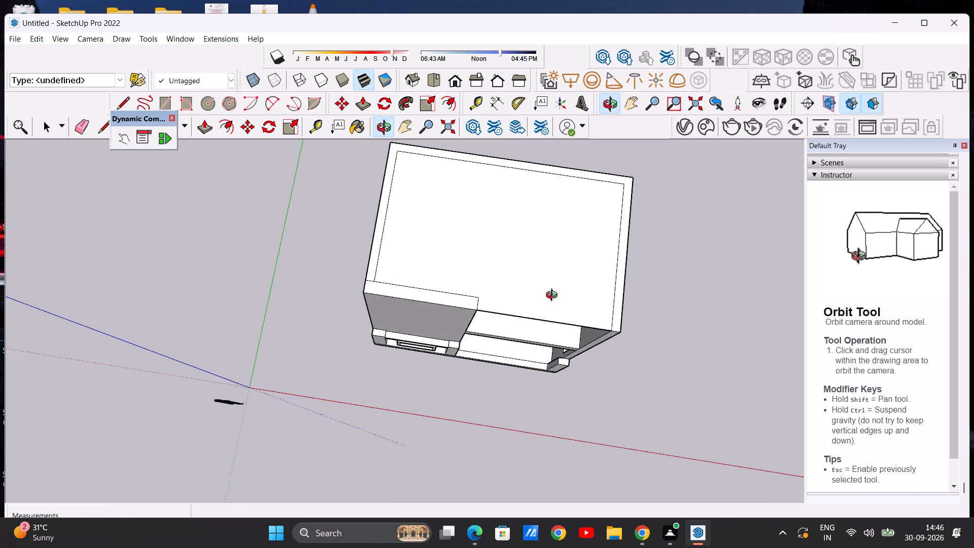
pyautogui.moveTo(554, 296); pyautogui.dragTo(511, 187, button='middle')
pyautogui.scroll(-5, 495, 258)
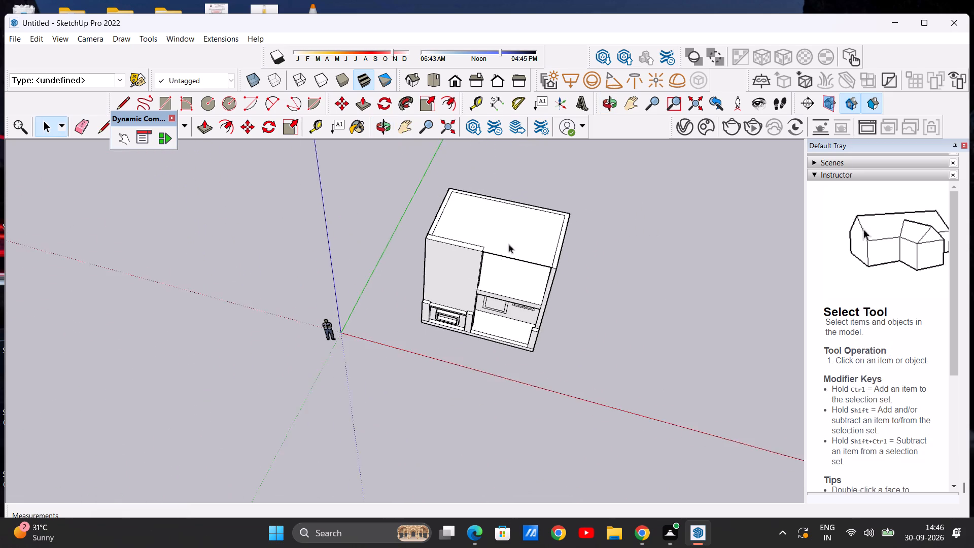
# Examine the upper storey and its new roof face from above, below and the front elevation.
pyautogui.scroll(-3, 509, 244)
pyautogui.moveTo(485, 279); pyautogui.dragTo(565, 145, button='middle')
pyautogui.moveTo(471, 273); pyautogui.dragTo(455, 238, button='middle')
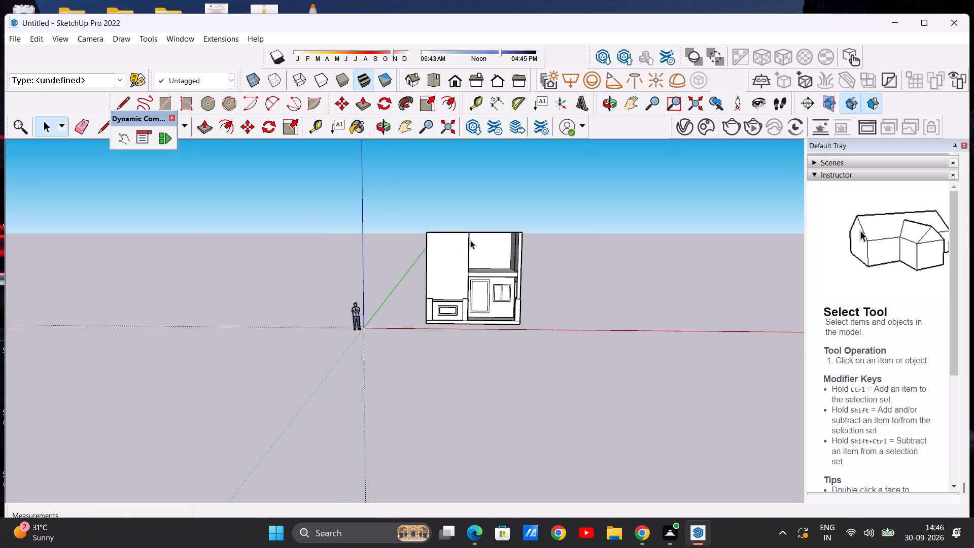
pyautogui.scroll(8, 520, 249)
pyautogui.scroll(-4, 468, 242)
pyautogui.moveTo(471, 242); pyautogui.dragTo(423, 322, button='middle')
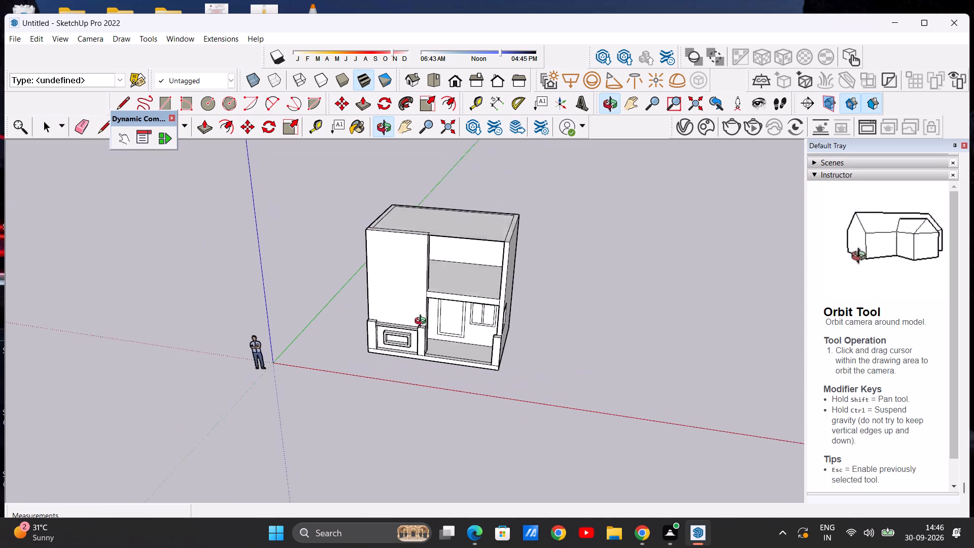
pyautogui.moveTo(423, 322); pyautogui.dragTo(478, 198, button='middle')
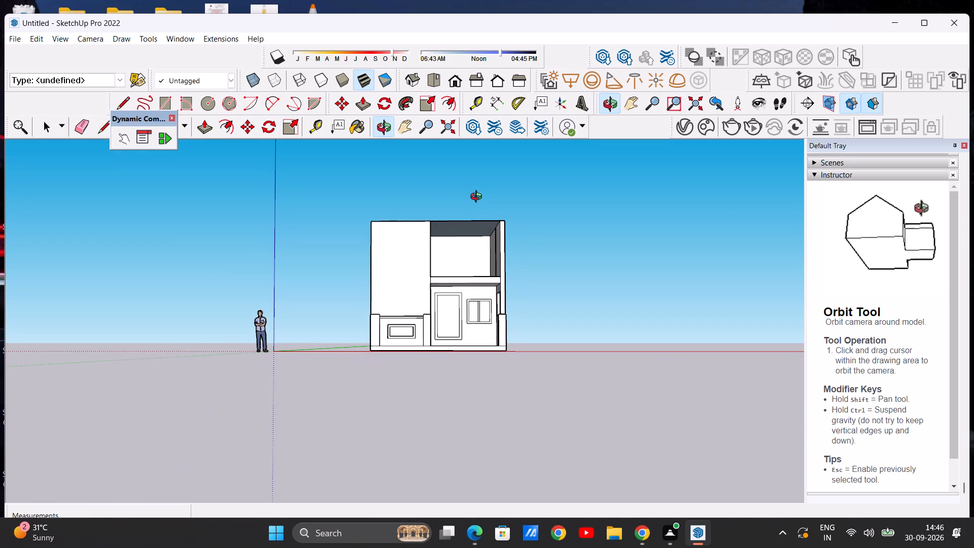
pyautogui.moveTo(478, 198); pyautogui.dragTo(434, 180, button='middle')
pyautogui.moveTo(436, 233); pyautogui.dragTo(462, 200, button='middle')
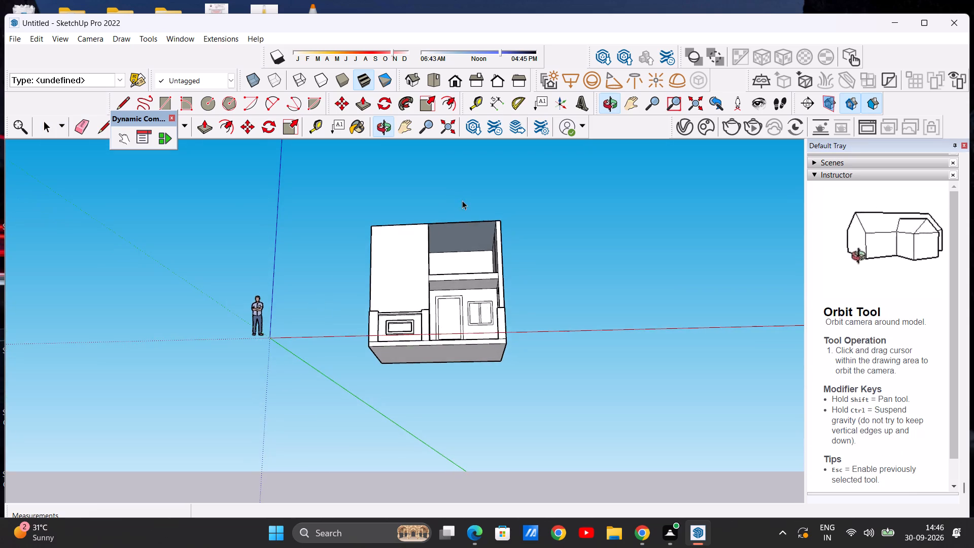
pyautogui.scroll(13, 459, 235)
pyautogui.scroll(-13, 458, 244)
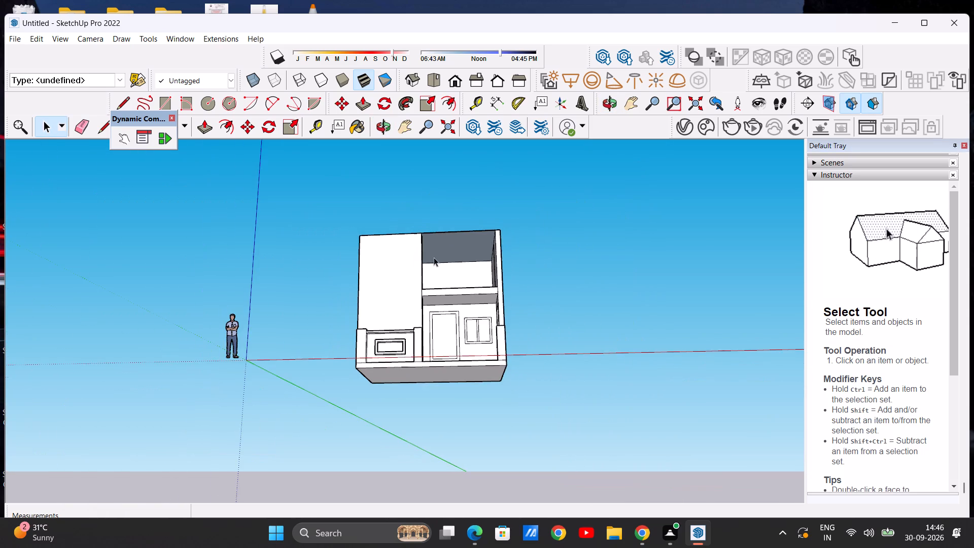
pyautogui.moveTo(434, 257); pyautogui.dragTo(451, 421, button='middle')
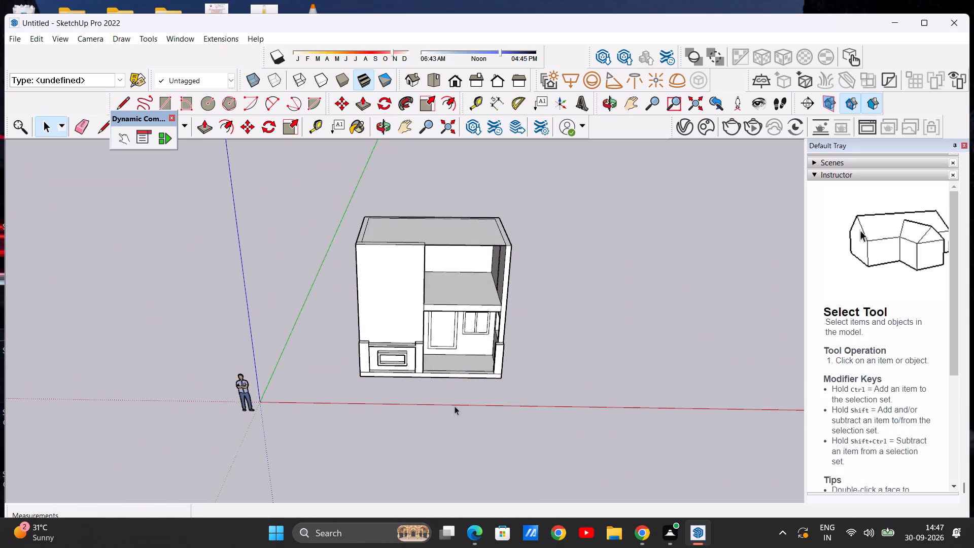
pyautogui.scroll(5, 478, 268)
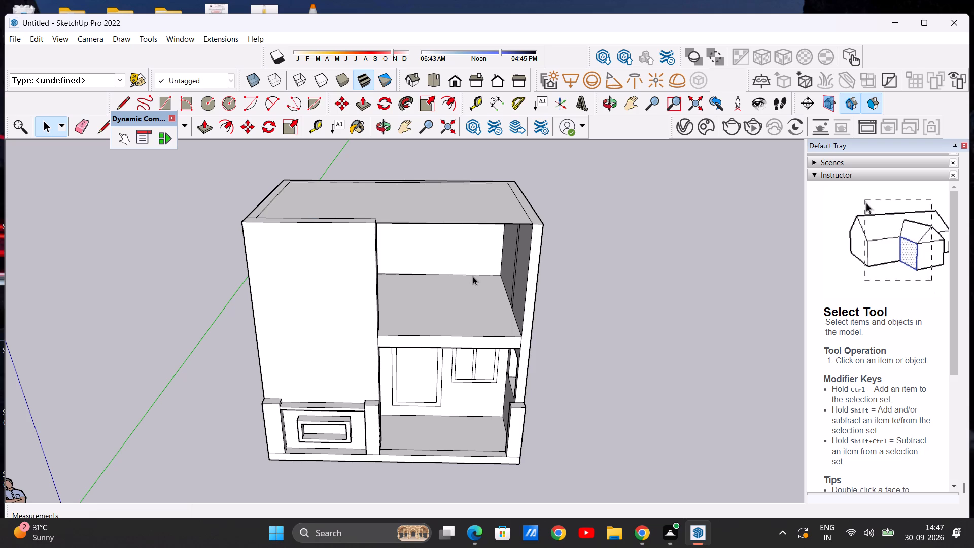
pyautogui.scroll(-2, 466, 281)
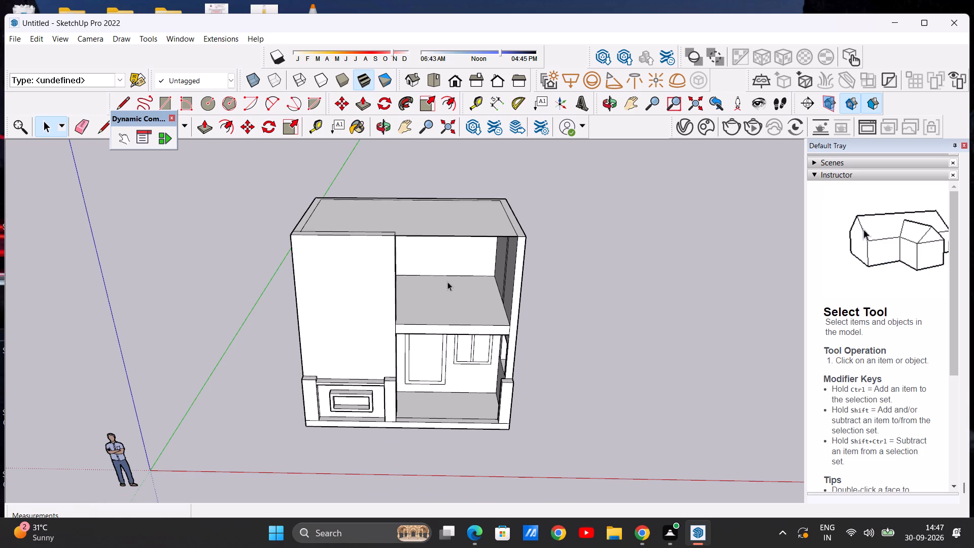
# Undo the roof face copied to the top of the upper walls.
pyautogui.hotkey('ctrl', 'z')
# Draw a line about 19' 10 7/8" long across the upper floor between the rear marking lines on the side walls.
pyautogui.moveTo(458, 258); pyautogui.dragTo(469, 446, button='middle')
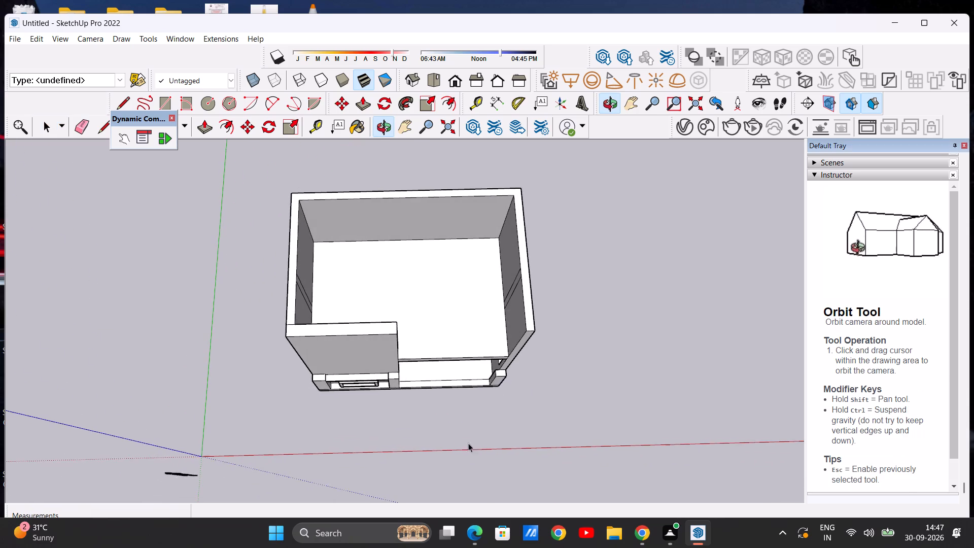
pyautogui.scroll(2, 455, 298)
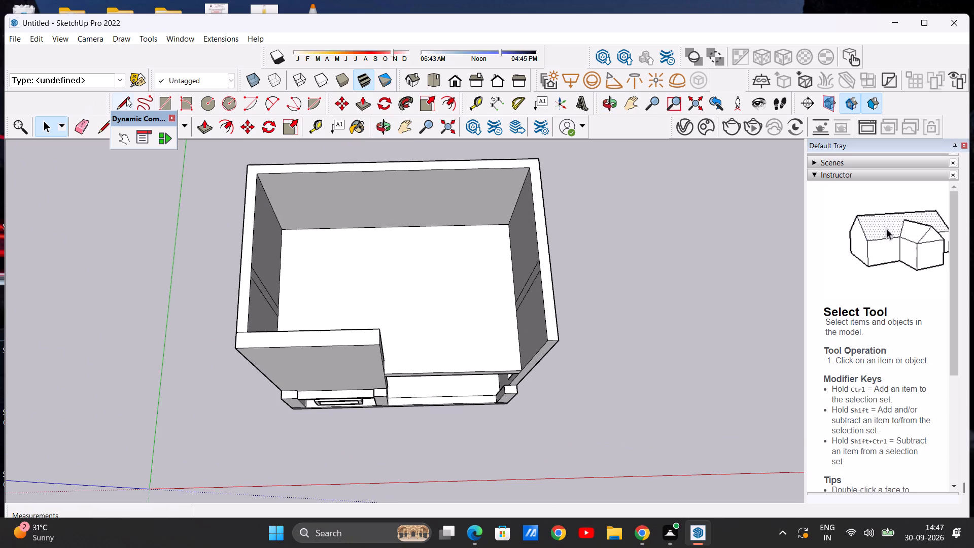
pyautogui.click(126, 98)
pyautogui.scroll(14, 252, 287)
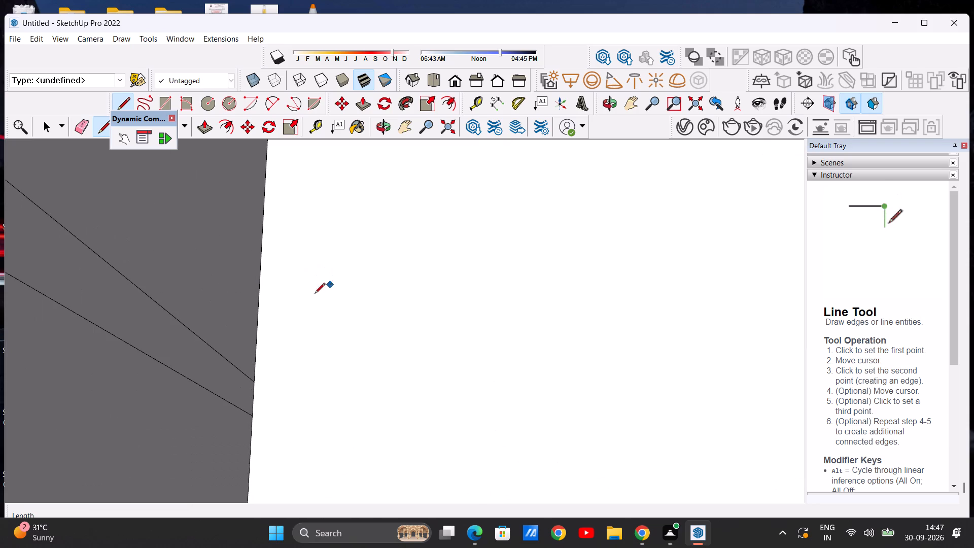
pyautogui.click(253, 382)
pyautogui.scroll(-9, 434, 361)
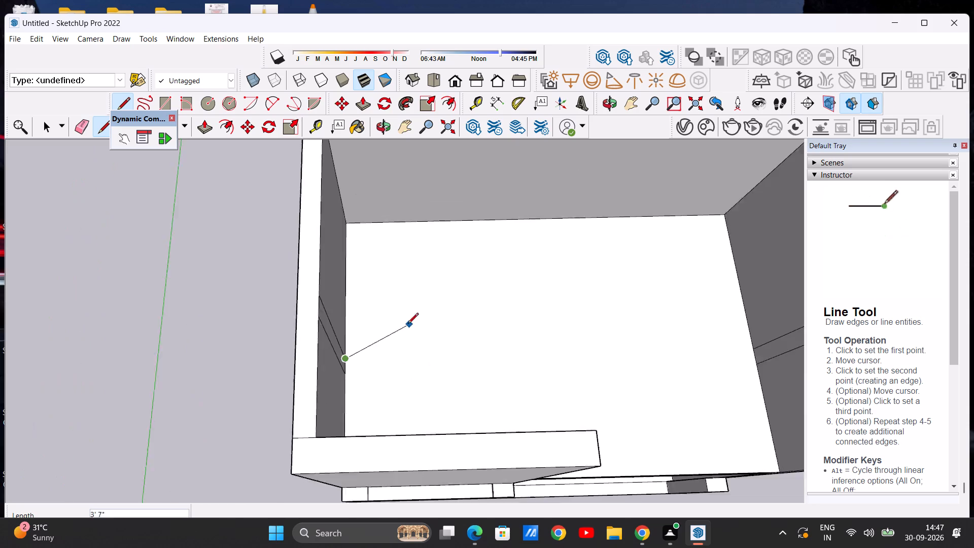
pyautogui.scroll(-6, 492, 330)
pyautogui.scroll(5, 618, 342)
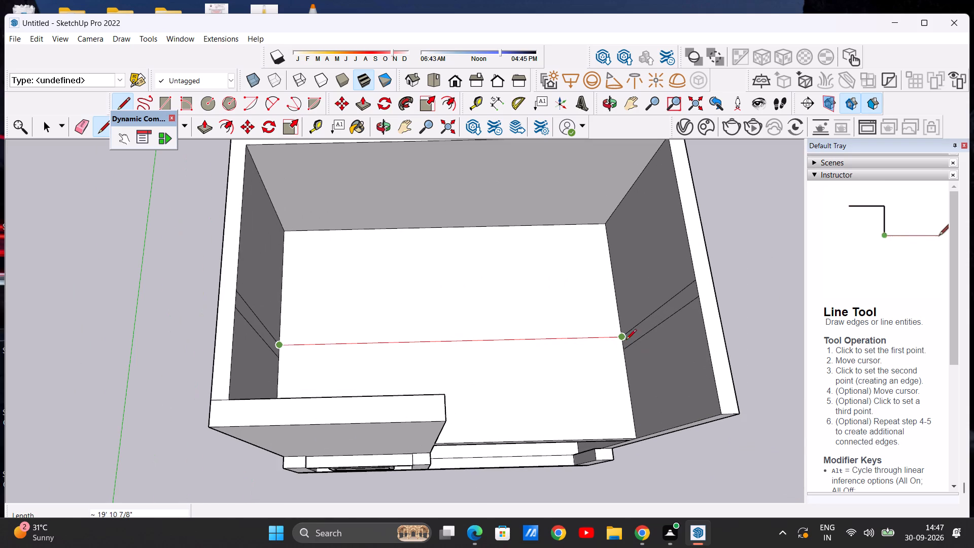
pyautogui.scroll(12, 619, 342)
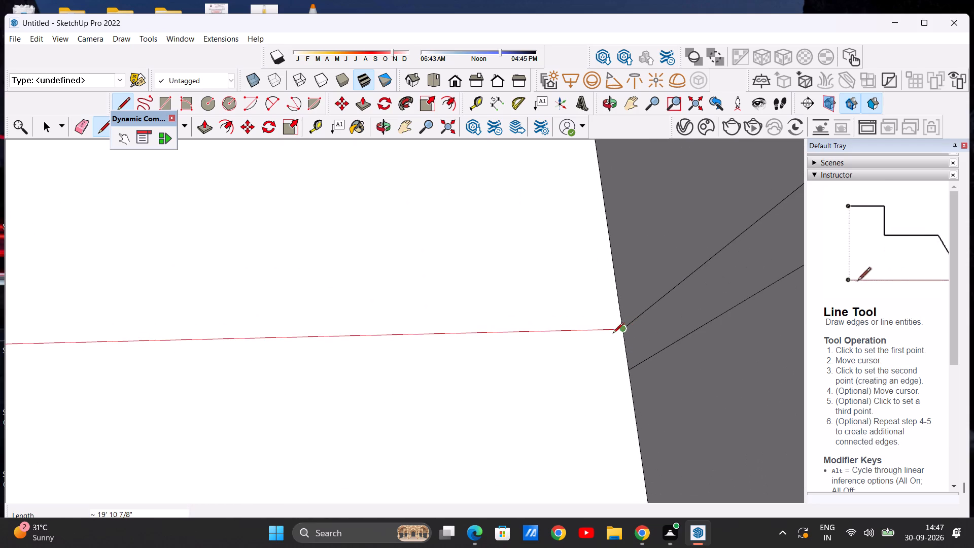
pyautogui.click(621, 331)
# Draw a parallel line in front of it between the front marking lines, closing a wall-thickness strip about 19' 10 7/8" long.
pyautogui.scroll(4, 610, 337)
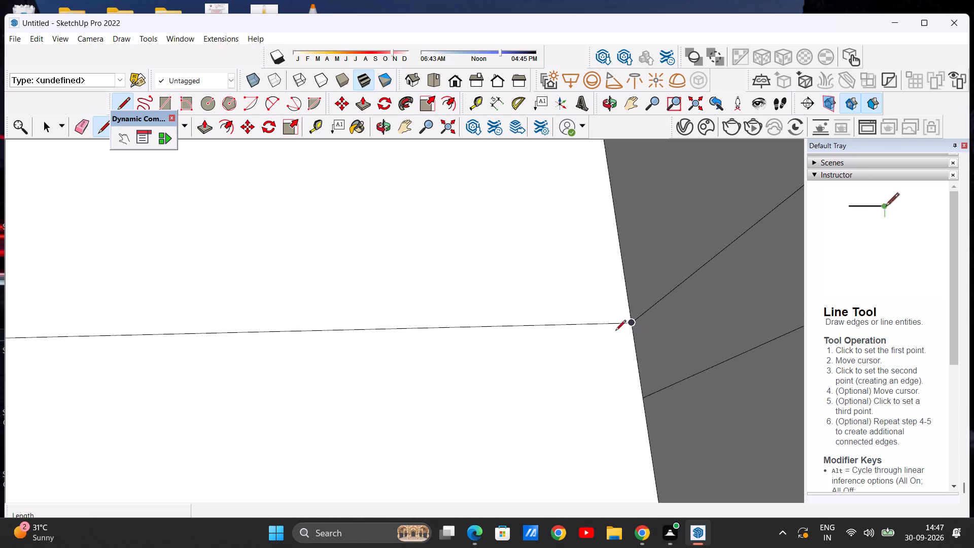
pyautogui.scroll(6, 615, 331)
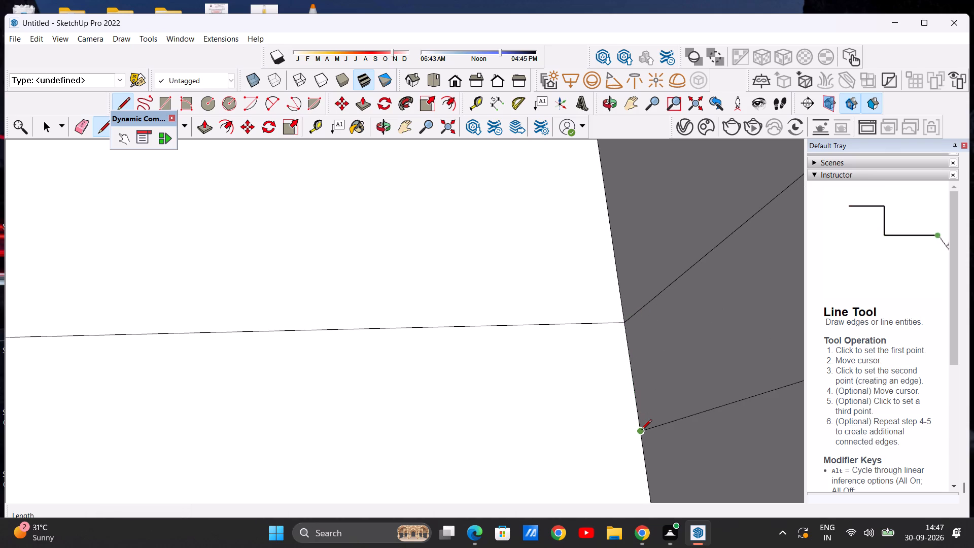
pyautogui.click(641, 431)
pyautogui.scroll(-20, 580, 398)
pyautogui.scroll(-11, 580, 398)
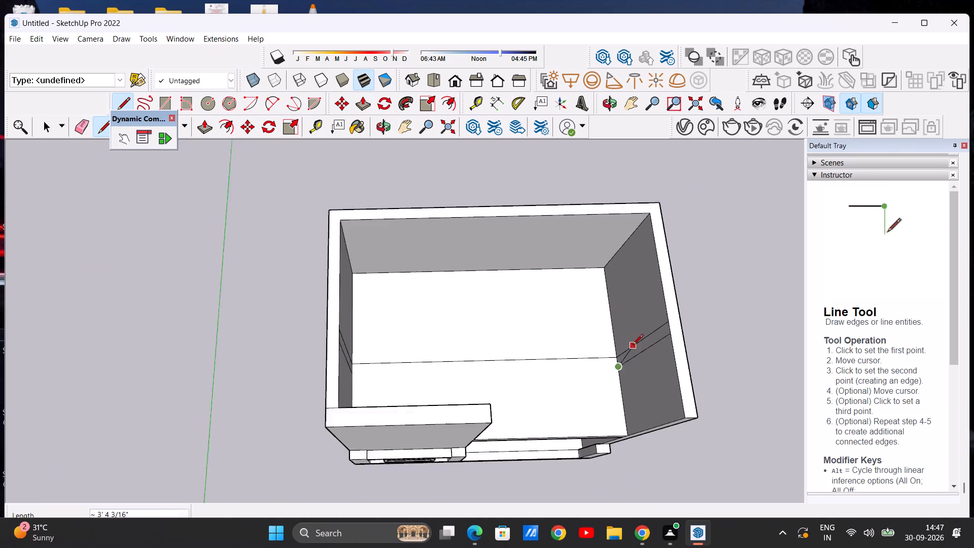
pyautogui.scroll(-2, 633, 346)
pyautogui.scroll(19, 495, 372)
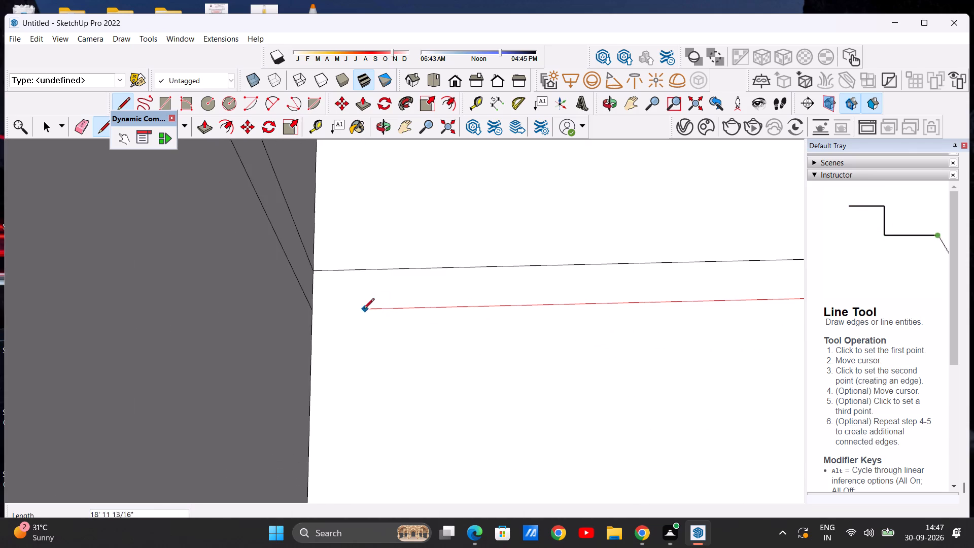
pyautogui.click(313, 306)
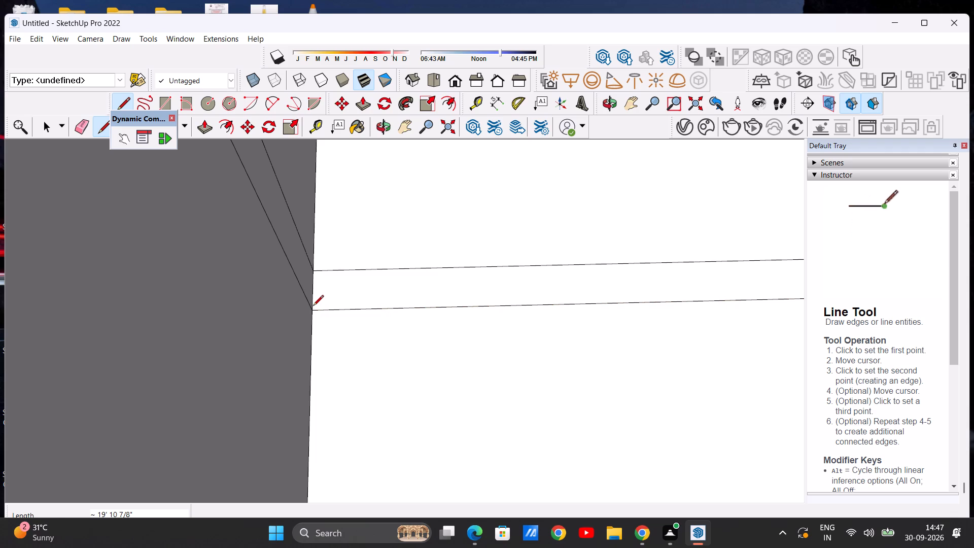
pyautogui.press('space')
pyautogui.scroll(20, 320, 323)
pyautogui.scroll(2, 320, 323)
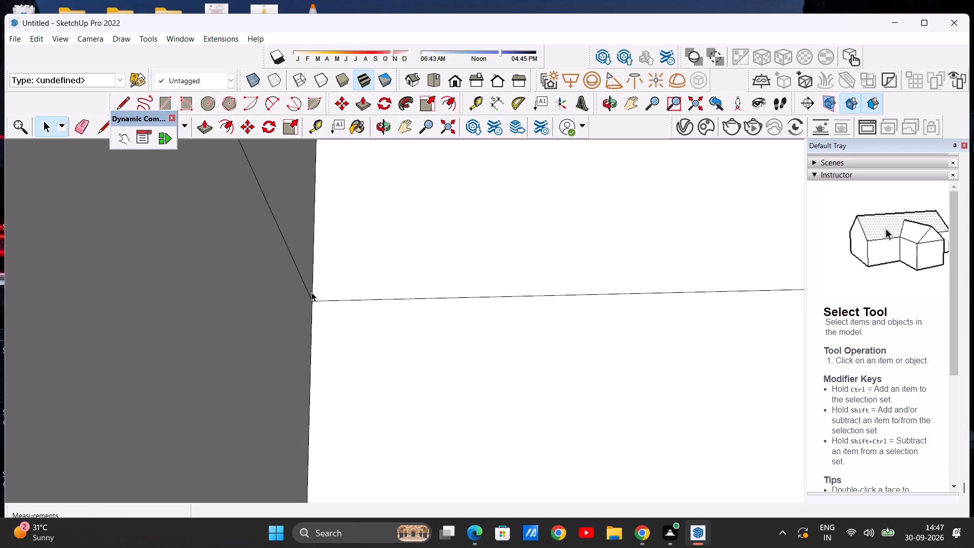
pyautogui.scroll(20, 311, 292)
pyautogui.scroll(4, 311, 292)
pyautogui.scroll(-16, 302, 310)
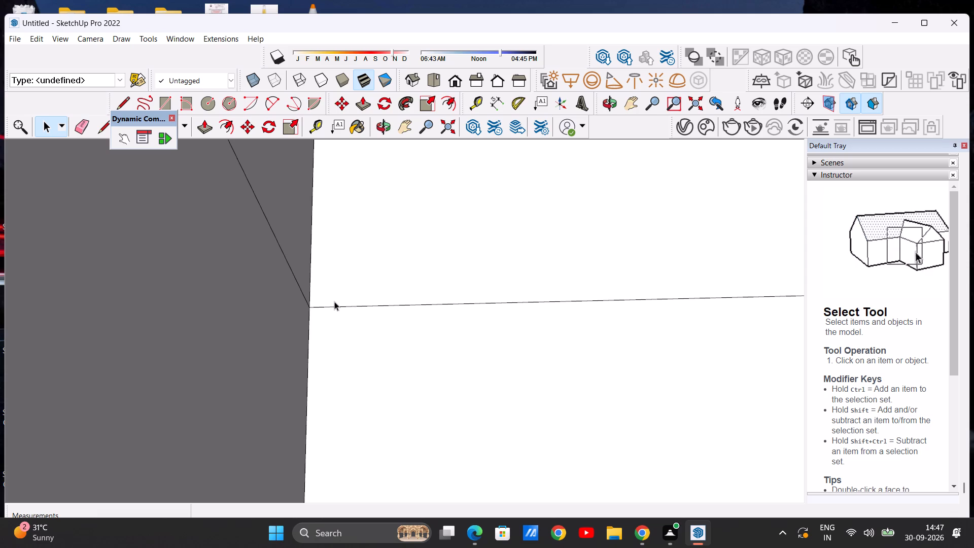
pyautogui.scroll(-20, 353, 315)
pyautogui.scroll(-20, 353, 315)
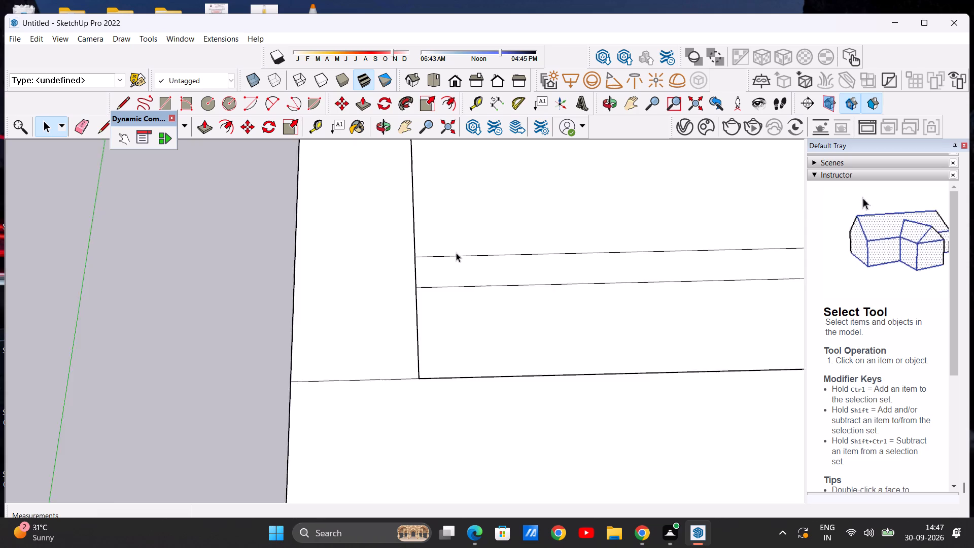
# Push/Pull the floor strip up about 8' 11 7/16" to the side walls' top, forming the upper partition wall.
pyautogui.scroll(-14, 456, 253)
pyautogui.scroll(5, 628, 218)
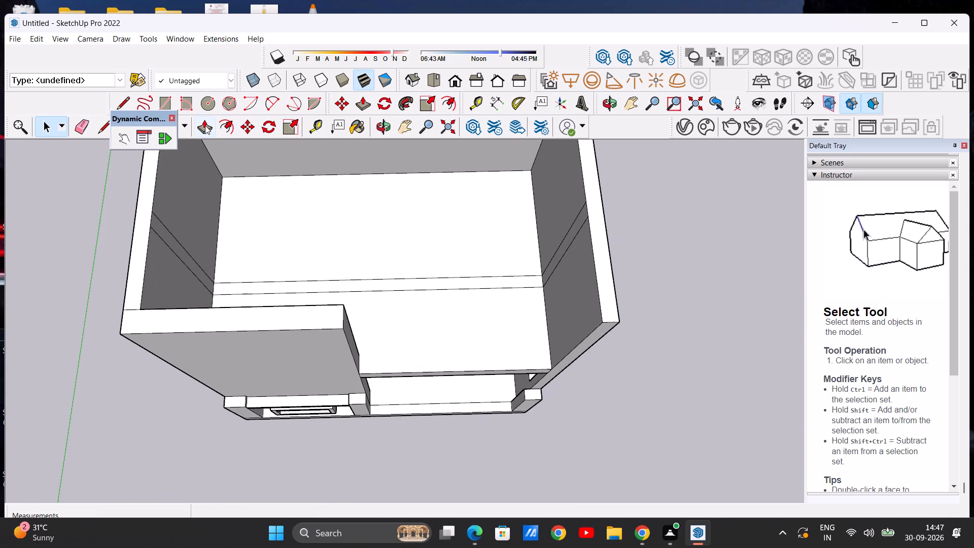
pyautogui.click(202, 125)
pyautogui.scroll(6, 539, 258)
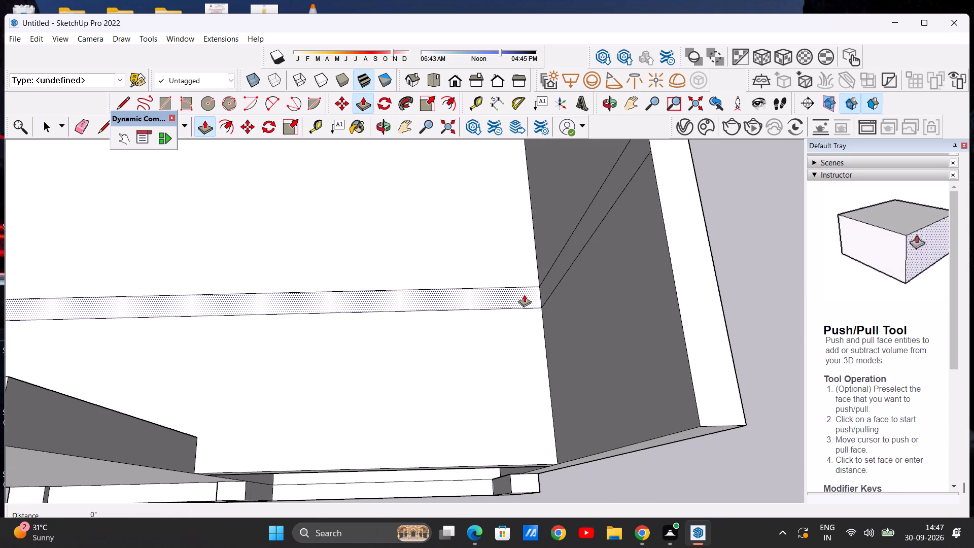
pyautogui.click(524, 294)
pyautogui.scroll(-10, 560, 214)
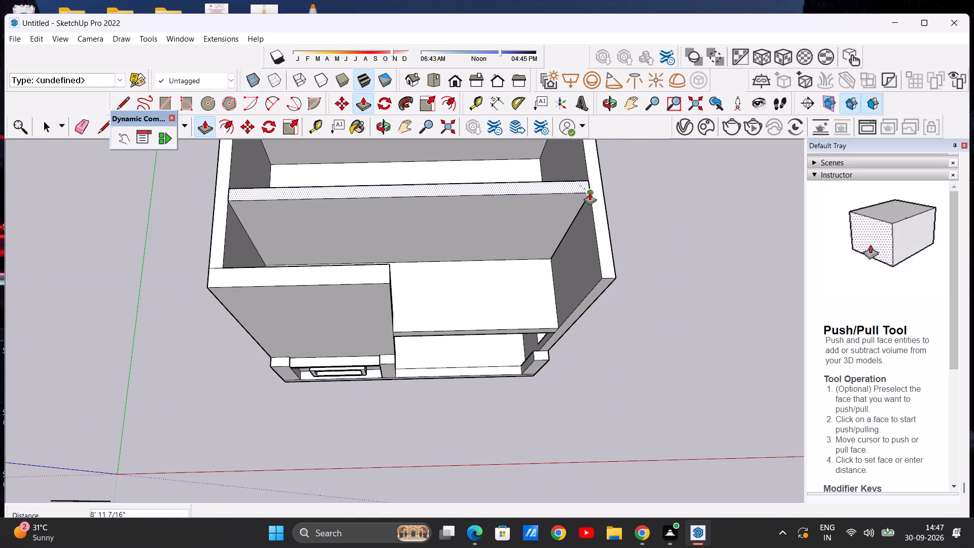
pyautogui.click(589, 192)
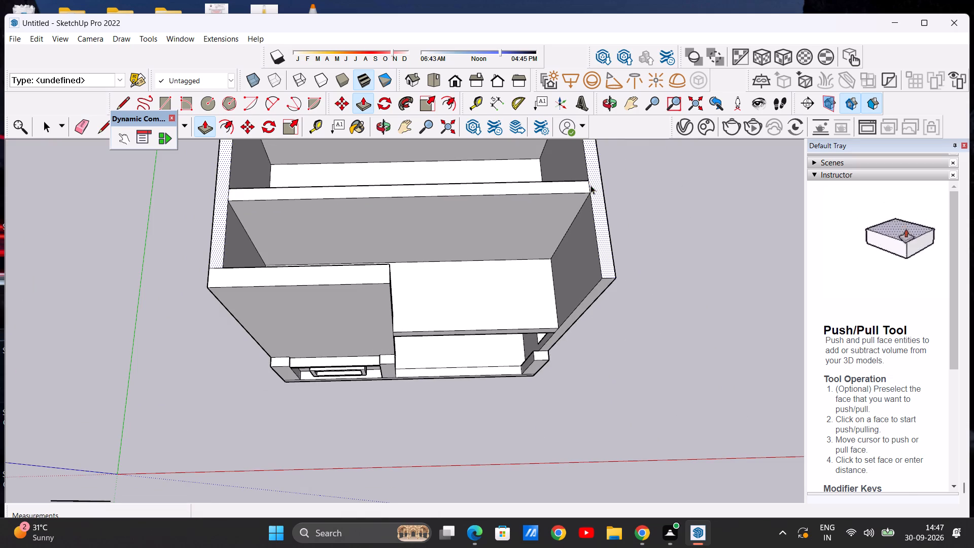
pyautogui.press('space')
# Examine the new partition wall and the open upper rooms from the front, side and above.
pyautogui.scroll(-9, 550, 199)
pyautogui.moveTo(506, 219); pyautogui.dragTo(498, 149, button='middle')
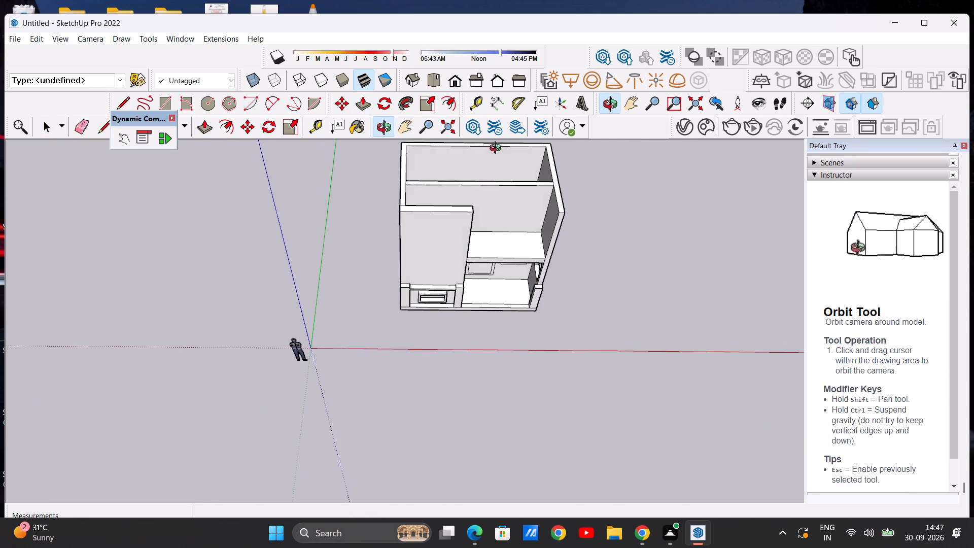
pyautogui.moveTo(498, 149); pyautogui.dragTo(495, 149, button='middle')
pyautogui.moveTo(545, 212); pyautogui.dragTo(364, 200, button='middle')
pyautogui.scroll(-10, 554, 288)
pyautogui.moveTo(538, 267); pyautogui.dragTo(471, 281, button='middle')
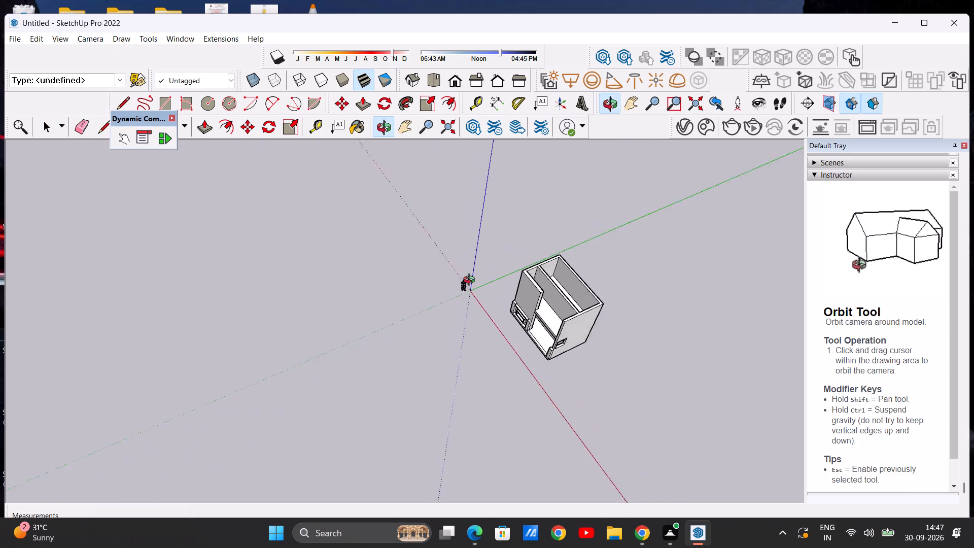
pyautogui.moveTo(471, 281); pyautogui.dragTo(454, 286, button='middle')
pyautogui.scroll(13, 579, 309)
pyautogui.scroll(-10, 513, 267)
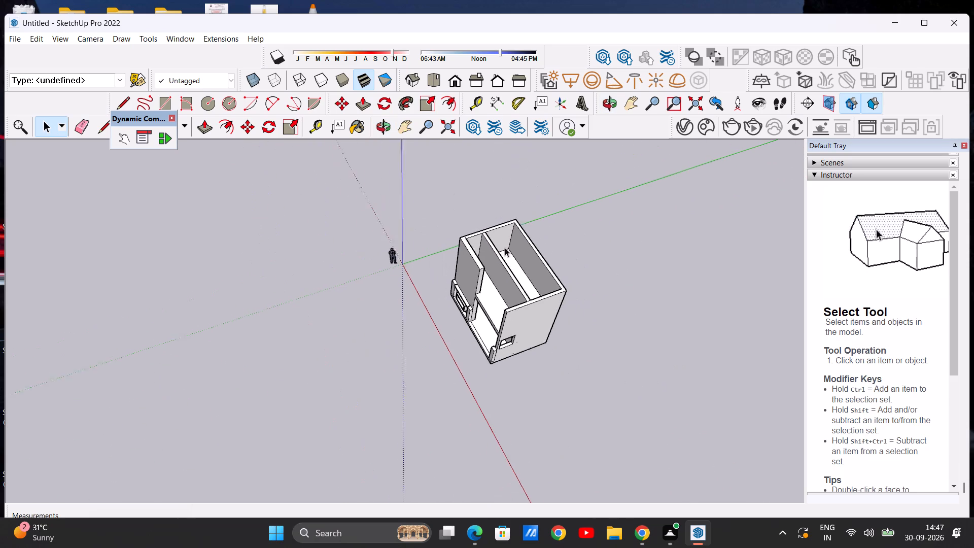
pyautogui.scroll(-2, 505, 248)
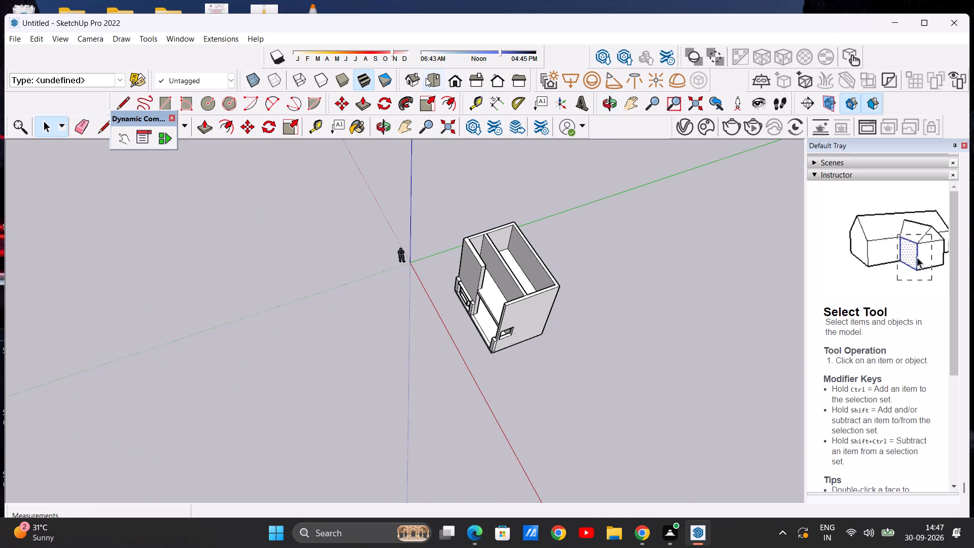
# In top view, copy the upper rear room's floor face and edges up 8' 11 7/16" to the walls' inner top corner.
pyautogui.click(426, 78)
pyautogui.scroll(11, 457, 285)
pyautogui.scroll(-8, 548, 225)
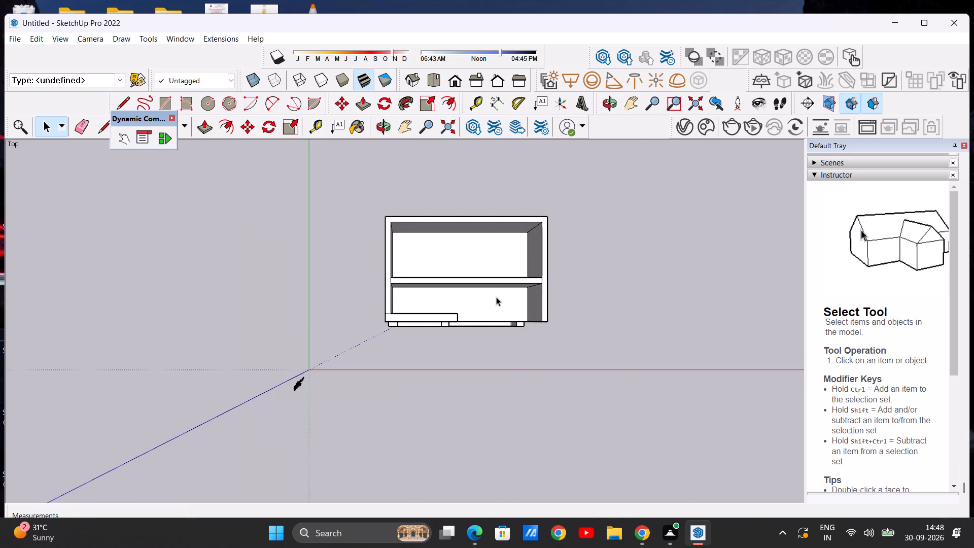
pyautogui.scroll(9, 495, 297)
pyautogui.scroll(-5, 554, 212)
pyautogui.scroll(4, 544, 166)
pyautogui.doubleClick(540, 200)
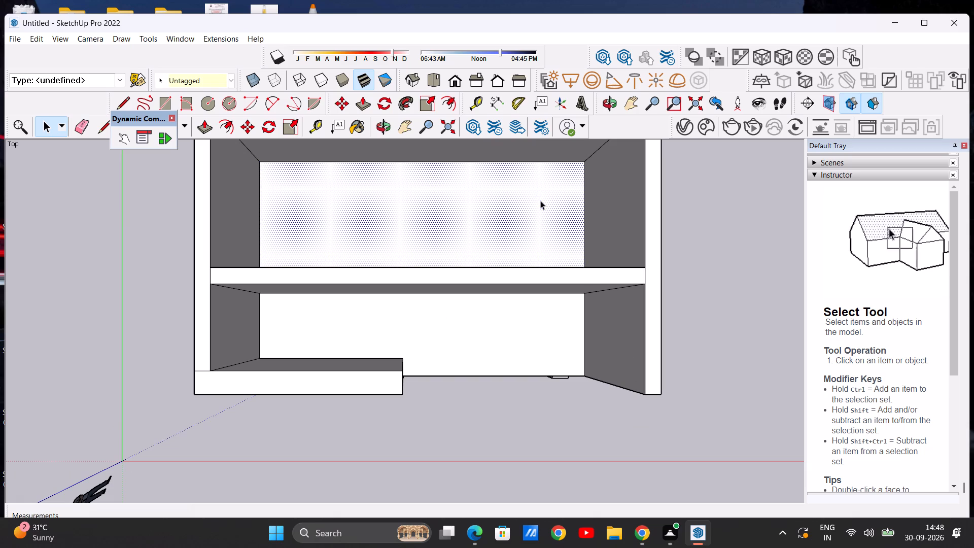
pyautogui.click(245, 128)
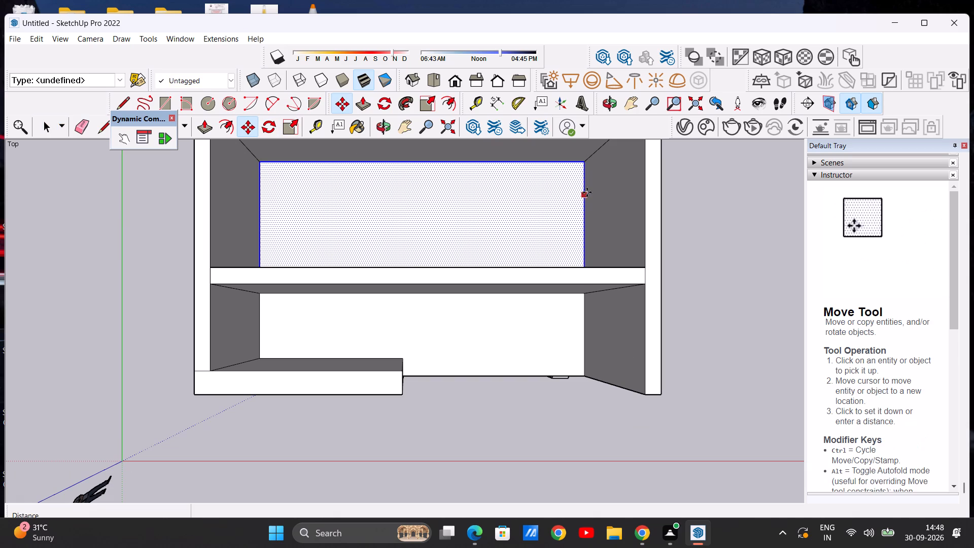
pyautogui.click(583, 163)
pyautogui.scroll(-7, 579, 180)
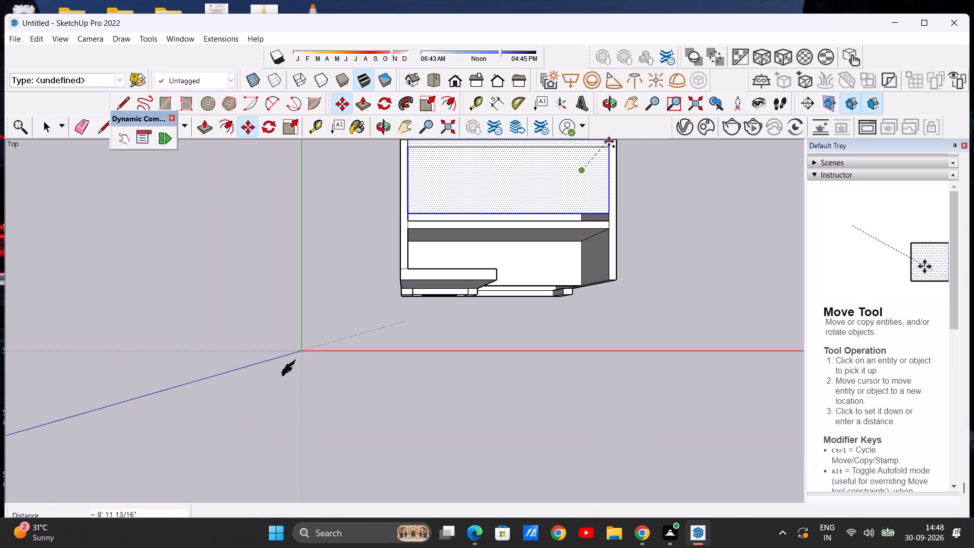
pyautogui.scroll(5, 618, 145)
pyautogui.click(604, 153)
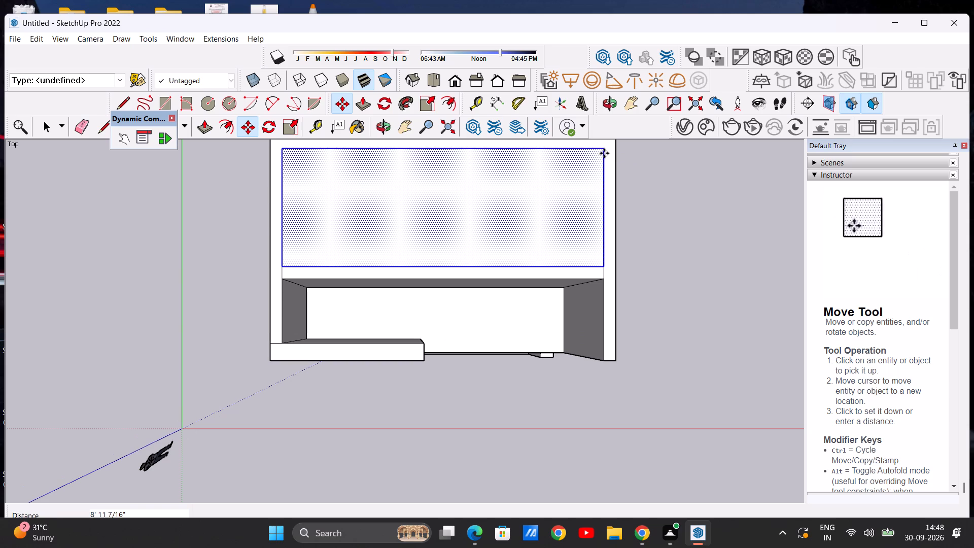
# In top view, copy the upper front room's floor face and edges up 8' 11 7/16" to the walls' inner top corner.
pyautogui.press('space')
pyautogui.scroll(-9, 544, 187)
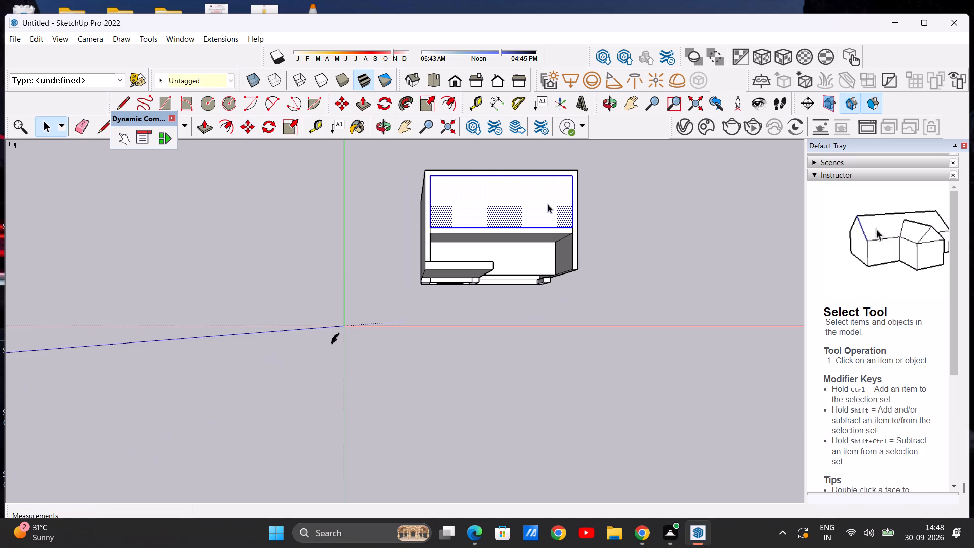
pyautogui.scroll(-4, 548, 201)
pyautogui.scroll(4, 717, 302)
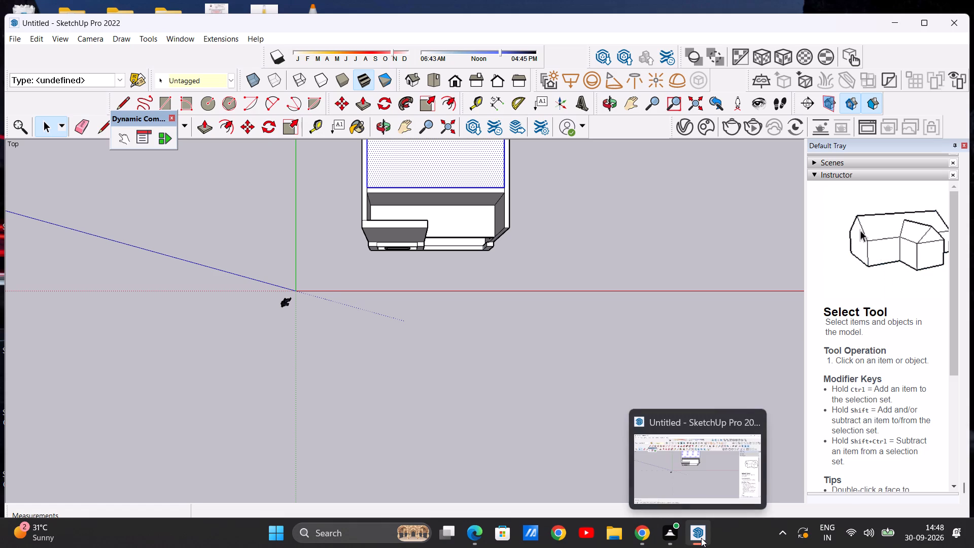
pyautogui.click(694, 463)
pyautogui.scroll(-6, 627, 412)
pyautogui.scroll(6, 557, 278)
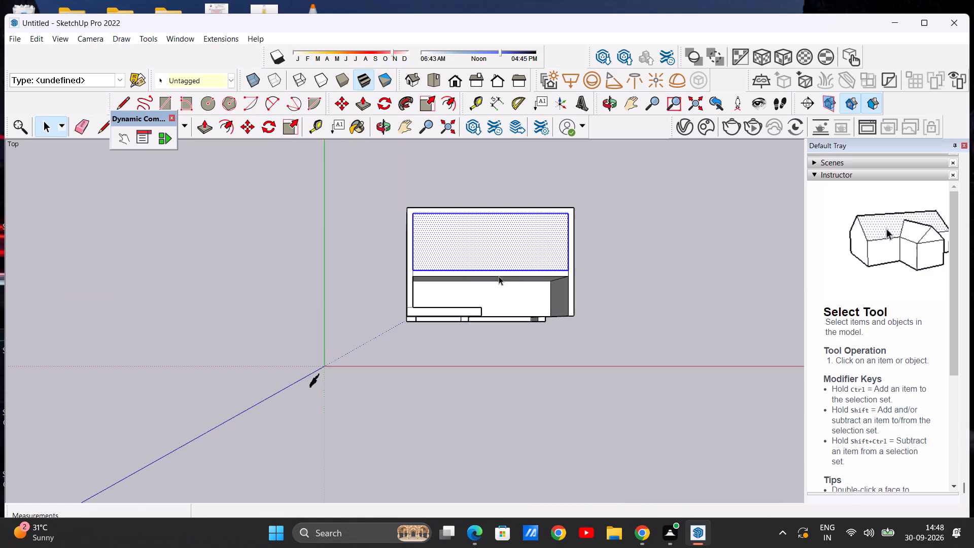
pyautogui.scroll(7, 538, 333)
pyautogui.scroll(2, 536, 279)
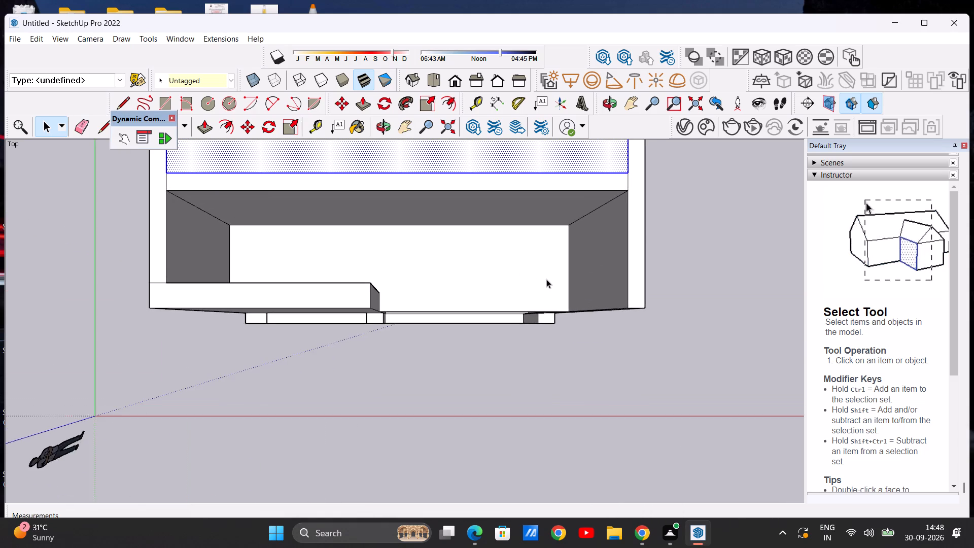
pyautogui.scroll(2, 546, 279)
pyautogui.doubleClick(543, 279)
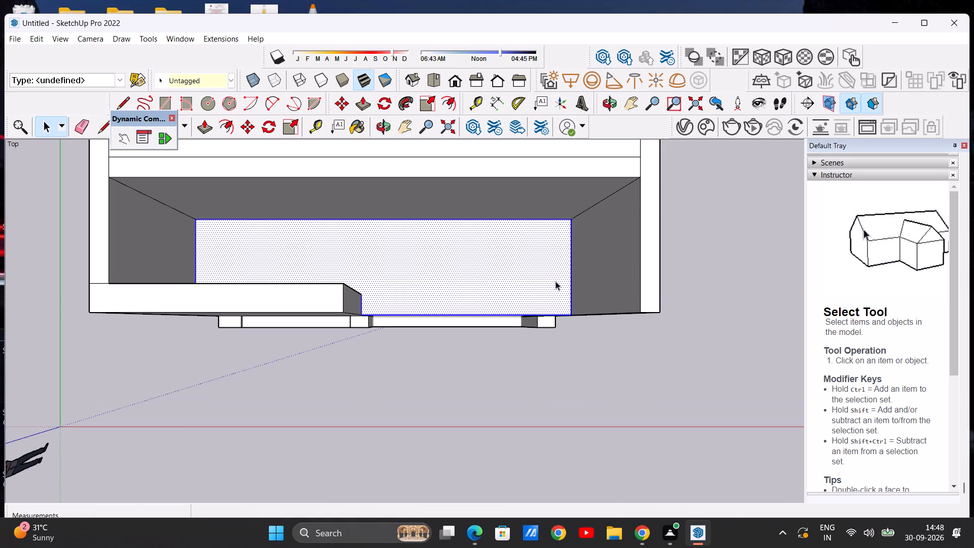
pyautogui.scroll(-12, 555, 281)
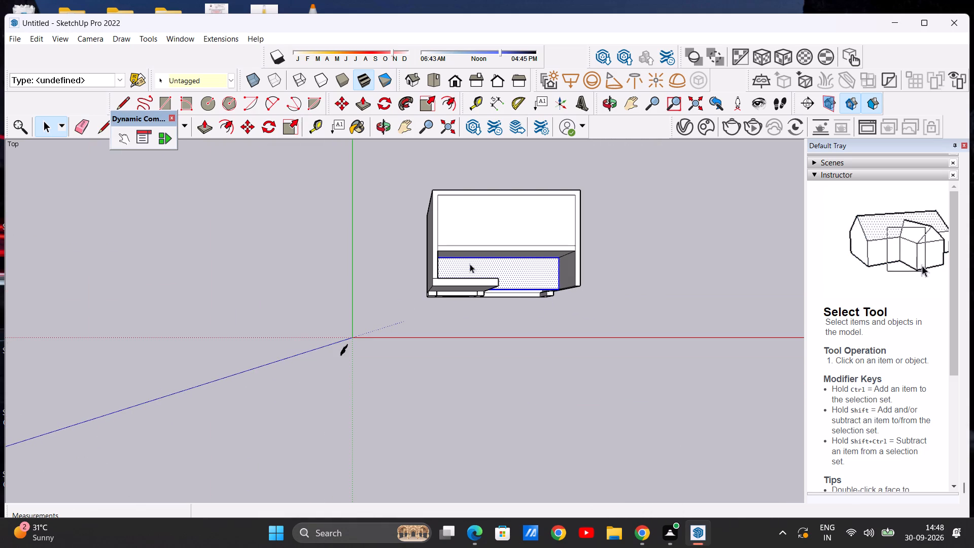
pyautogui.press('m')
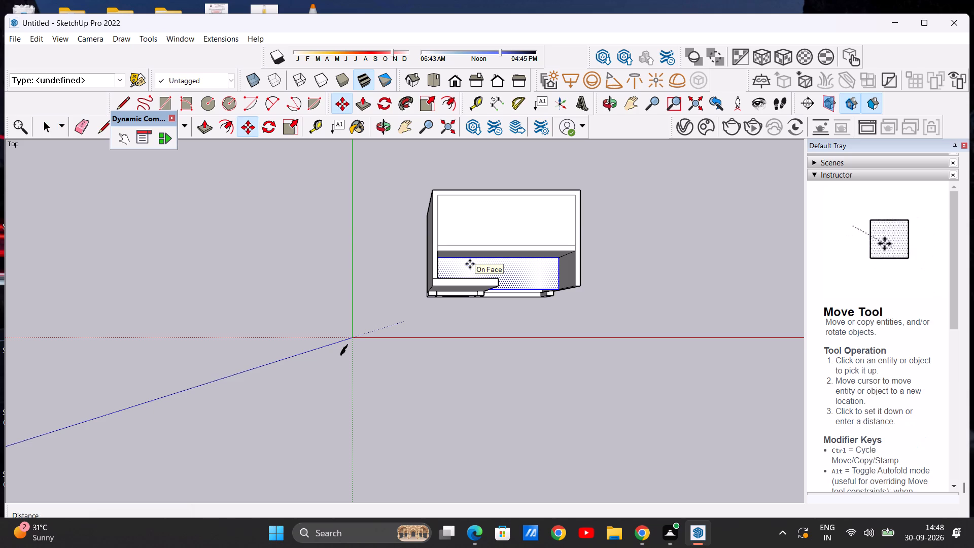
pyautogui.scroll(3, 554, 261)
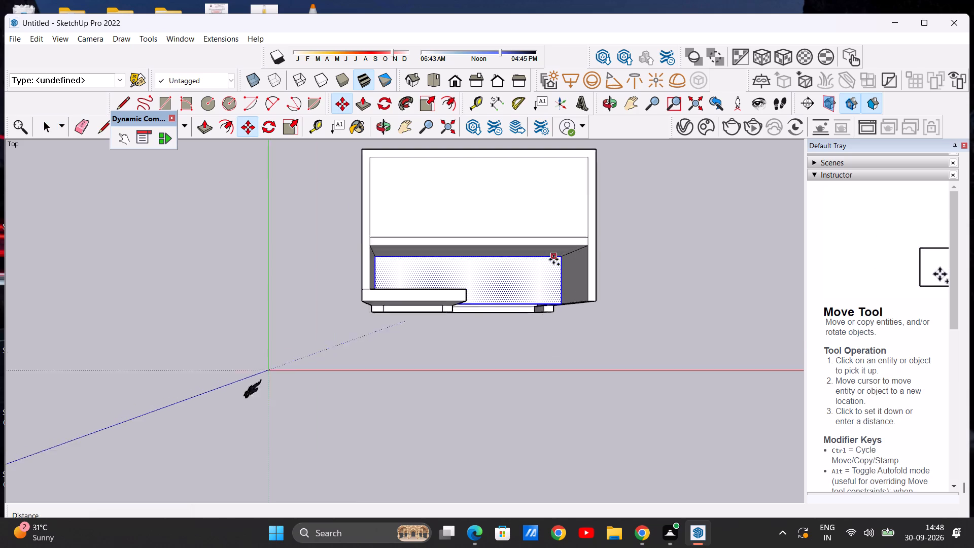
pyautogui.scroll(11, 553, 259)
pyautogui.click(567, 256)
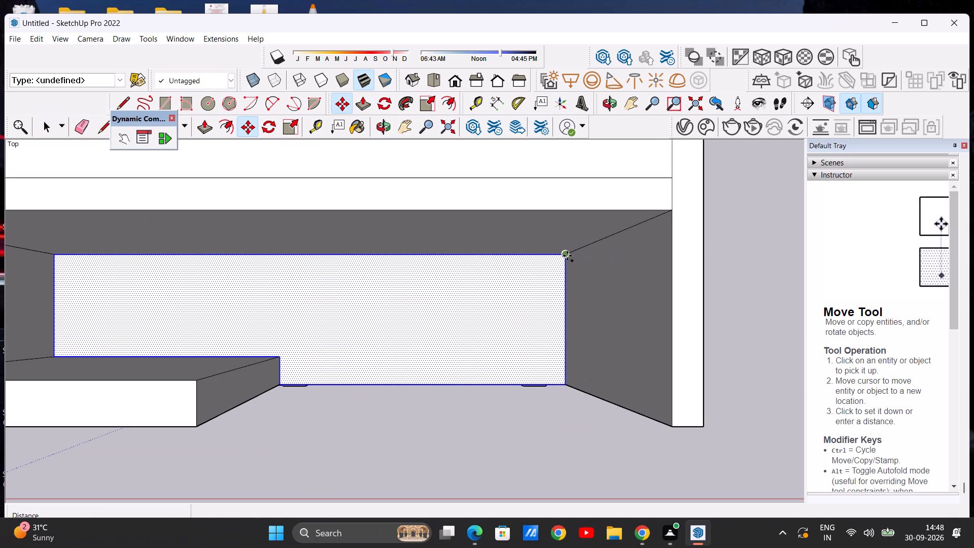
pyautogui.click(673, 214)
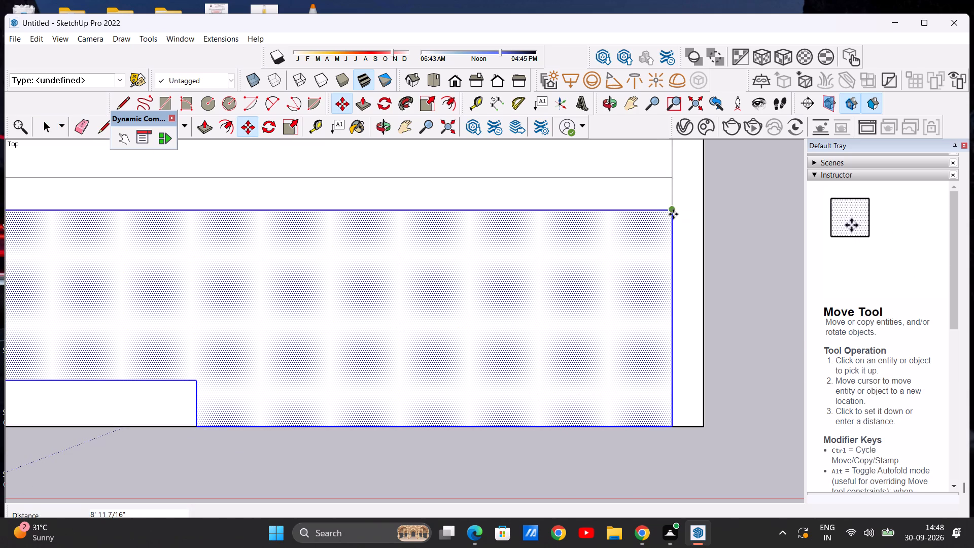
pyautogui.press('space')
pyautogui.scroll(-11, 568, 230)
pyautogui.click(689, 227)
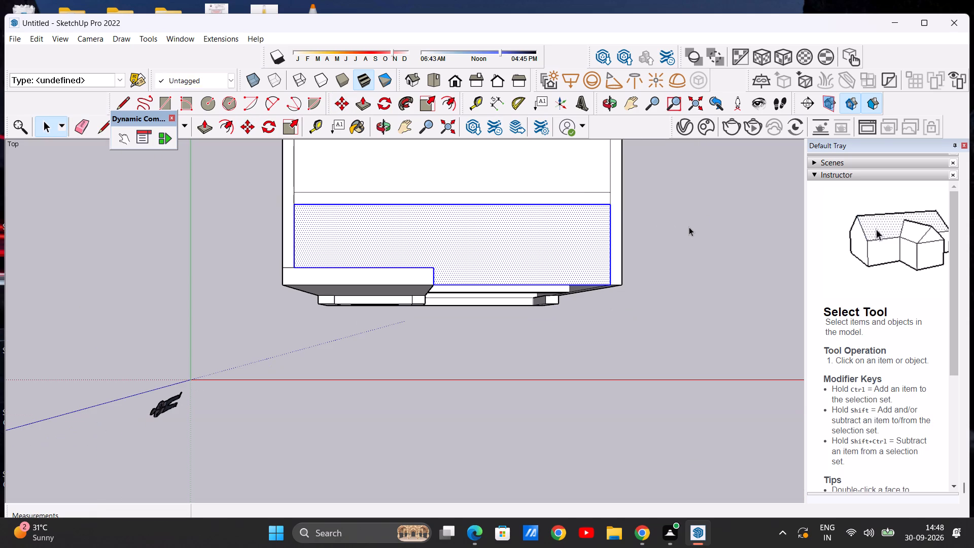
# Examine the front facade and the covered upper rooms from the front, below, above and the side.
pyautogui.scroll(-13, 656, 239)
pyautogui.moveTo(566, 252); pyautogui.dragTo(571, 144, button='middle')
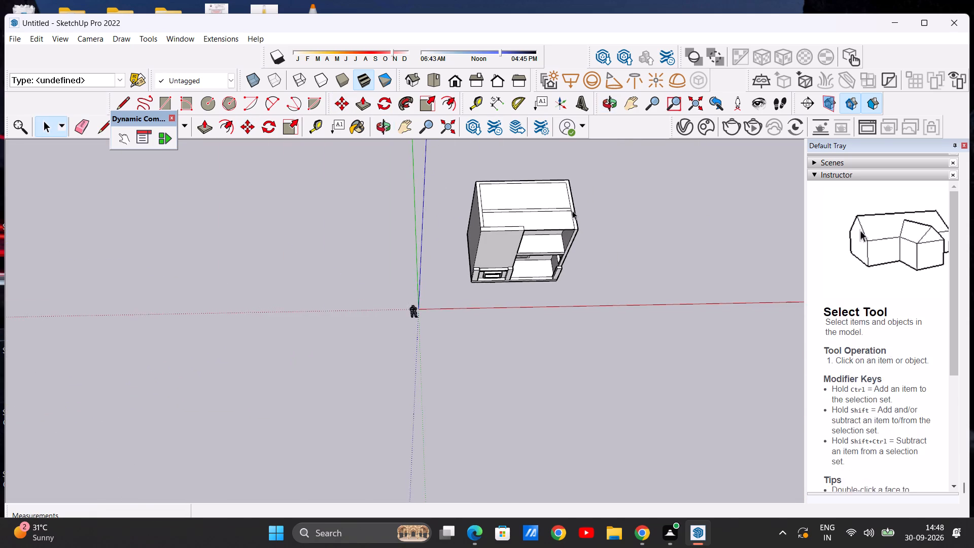
pyautogui.moveTo(572, 264); pyautogui.dragTo(518, 122, button='middle')
pyautogui.scroll(2, 535, 266)
pyautogui.scroll(1, 594, 250)
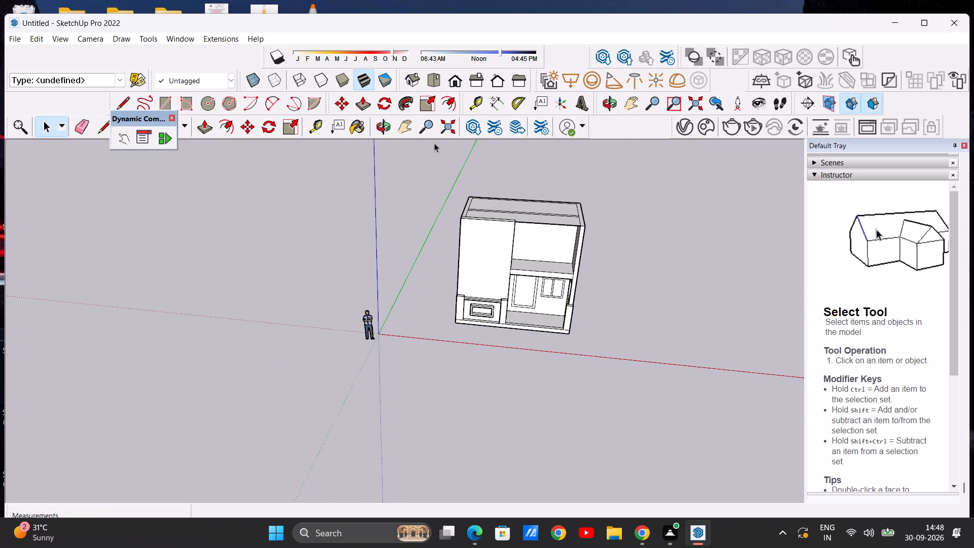
pyautogui.click(451, 77)
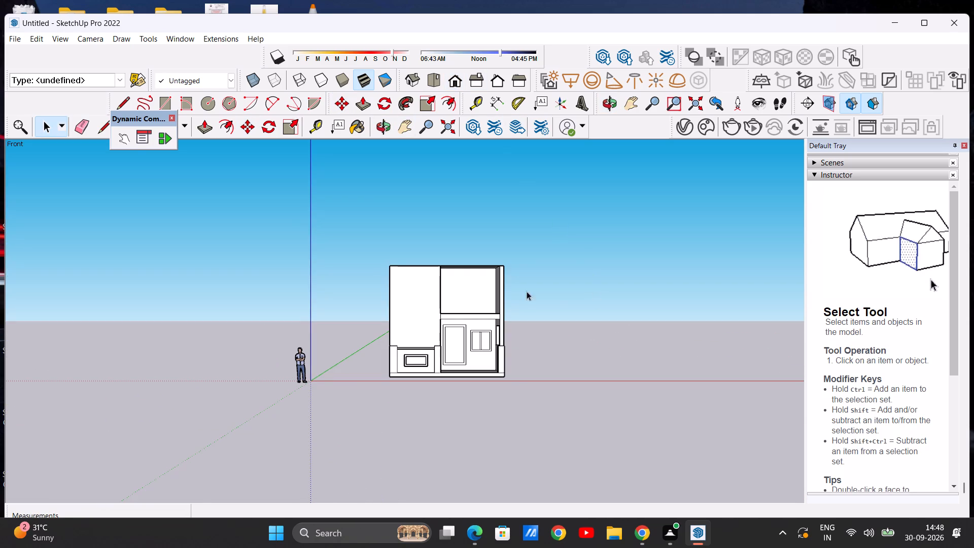
pyautogui.scroll(4, 489, 272)
pyautogui.scroll(-7, 577, 276)
pyautogui.scroll(8, 450, 306)
pyautogui.scroll(3, 513, 300)
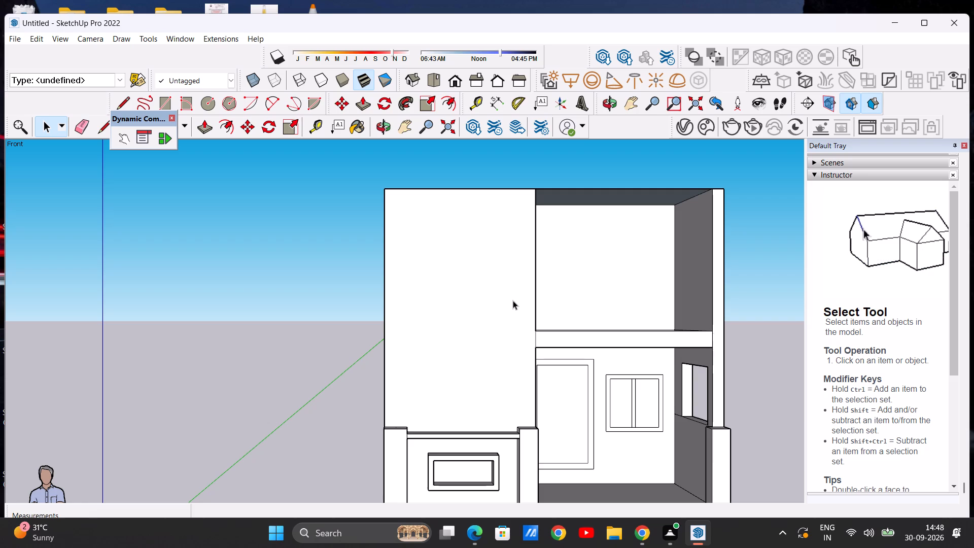
pyautogui.scroll(-6, 585, 358)
pyautogui.scroll(3, 626, 356)
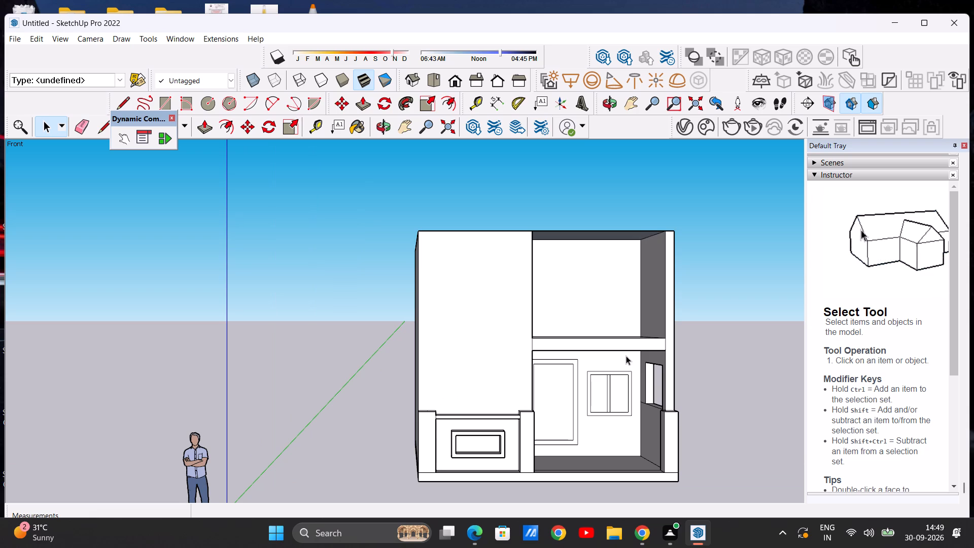
pyautogui.scroll(-5, 624, 361)
pyautogui.scroll(1, 568, 325)
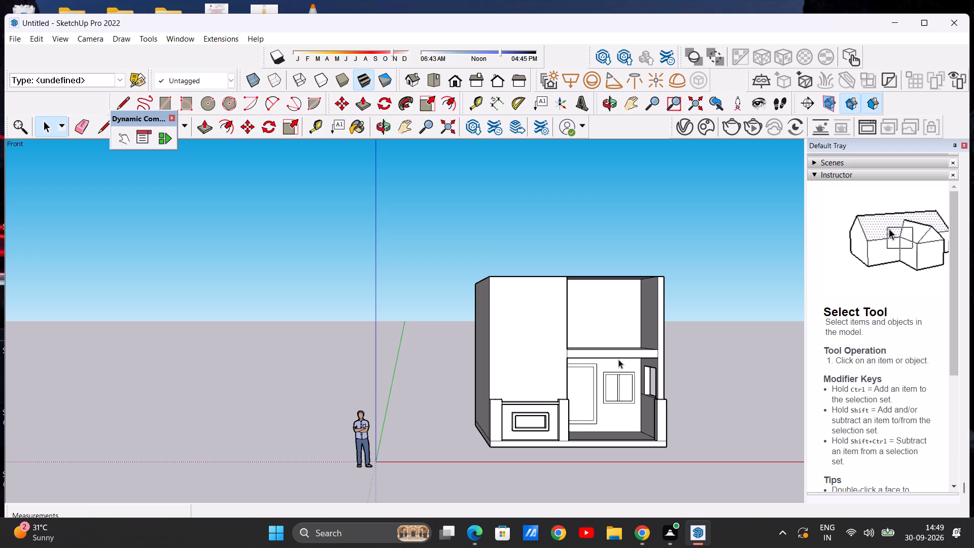
pyautogui.moveTo(618, 359); pyautogui.dragTo(615, 260, button='middle')
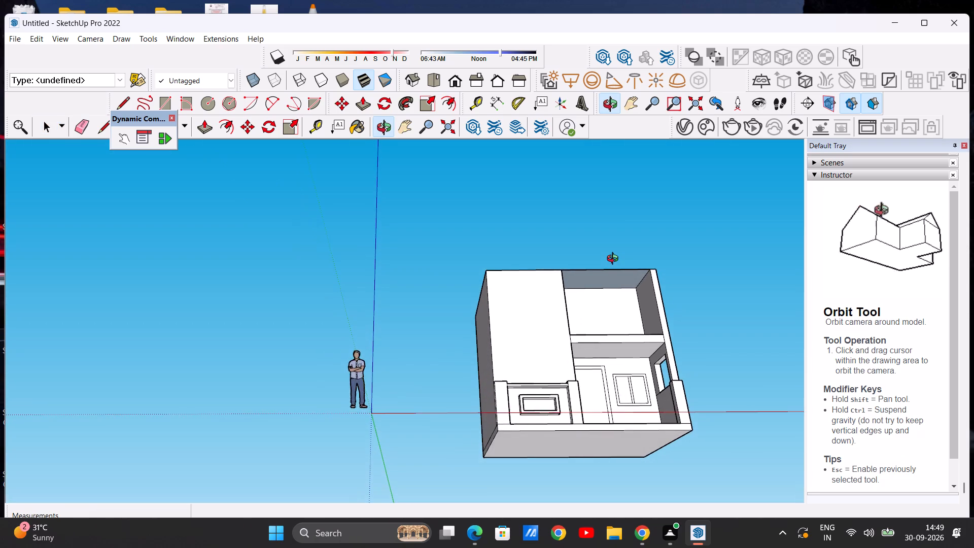
pyautogui.moveTo(615, 260); pyautogui.dragTo(583, 293, button='middle')
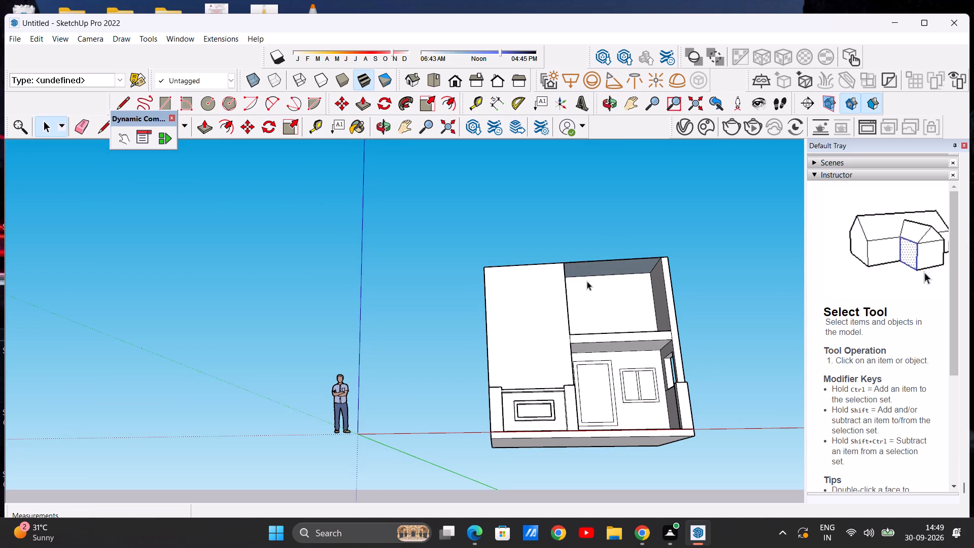
pyautogui.scroll(-8, 587, 281)
pyautogui.moveTo(588, 267); pyautogui.dragTo(554, 431, button='middle')
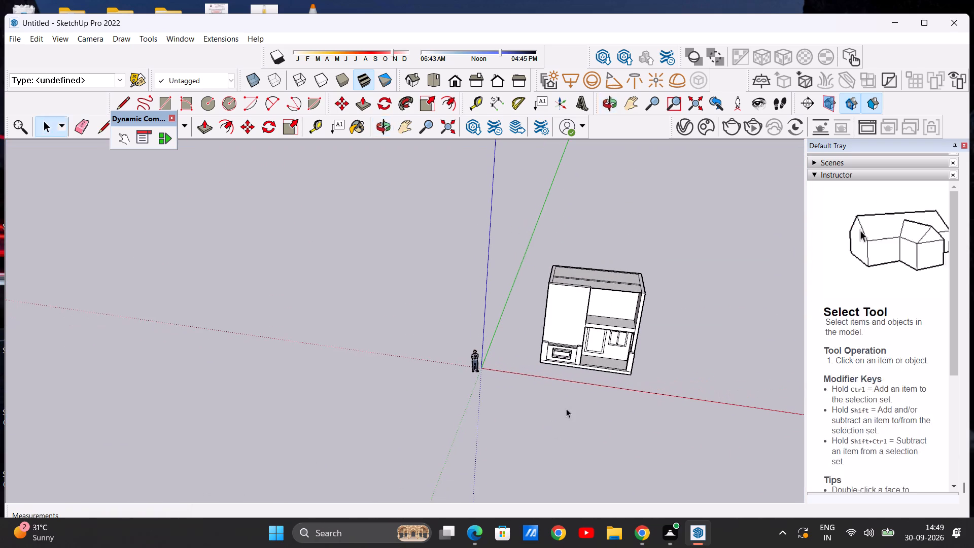
pyautogui.scroll(2, 692, 241)
pyautogui.moveTo(631, 270); pyautogui.dragTo(525, 357, button='middle')
pyautogui.scroll(1, 678, 289)
pyautogui.scroll(-5, 680, 271)
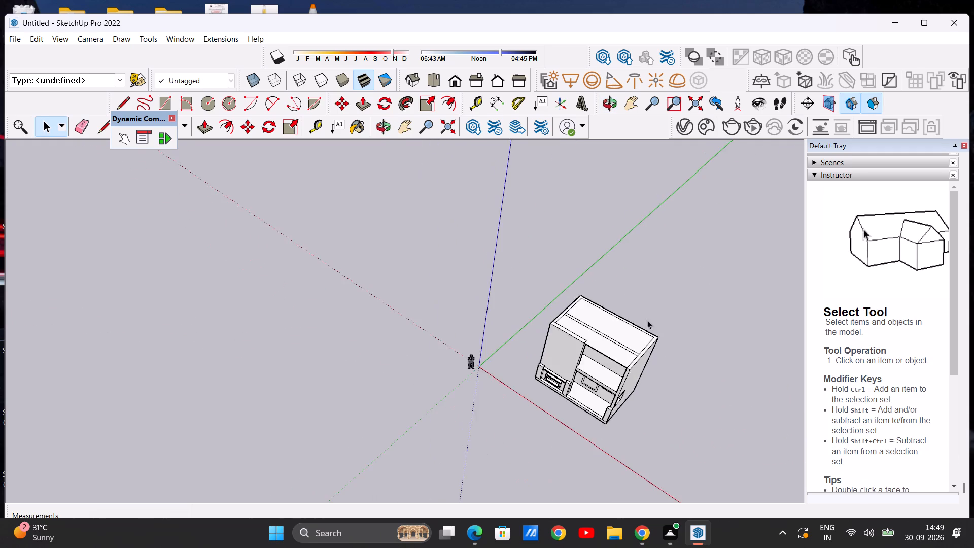
pyautogui.scroll(6, 647, 324)
pyautogui.scroll(-7, 530, 265)
pyautogui.scroll(9, 532, 316)
pyautogui.moveTo(575, 313); pyautogui.dragTo(584, 364, button='middle')
pyautogui.scroll(5, 616, 346)
pyautogui.scroll(-8, 609, 284)
pyautogui.moveTo(597, 347); pyautogui.dragTo(600, 237, button='middle')
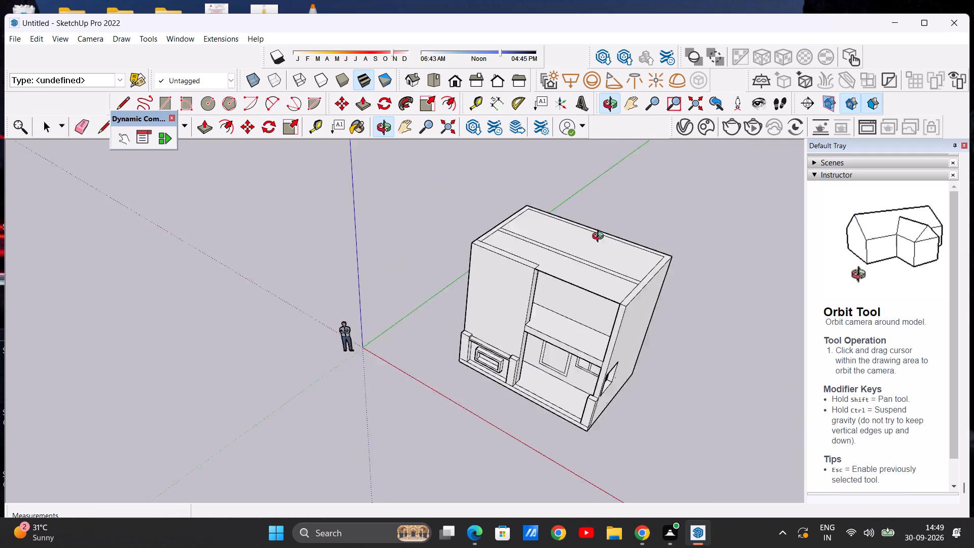
pyautogui.moveTo(600, 237); pyautogui.dragTo(546, 335, button='middle')
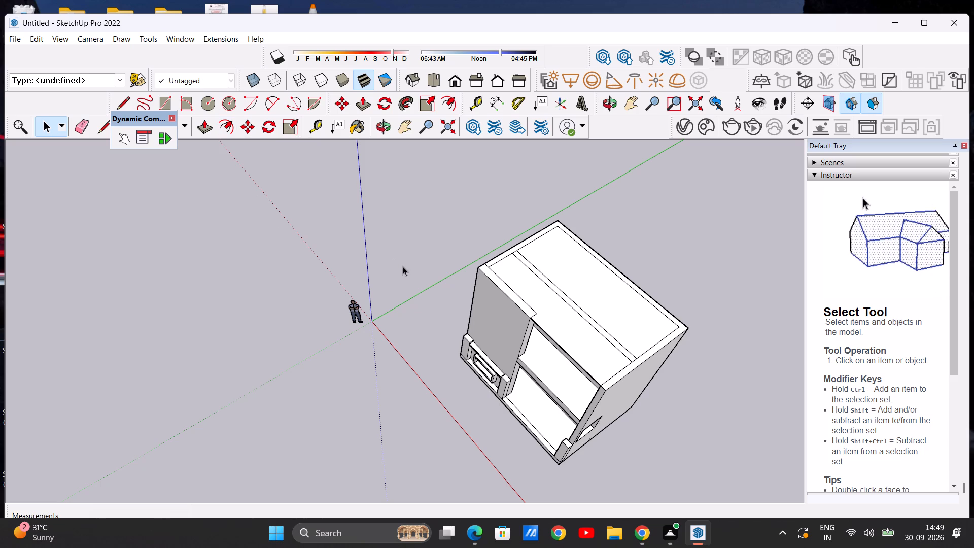
# Push/Pull the front room's ceiling face up about 6 13/16", forming a roof slab.
pyautogui.press('p')
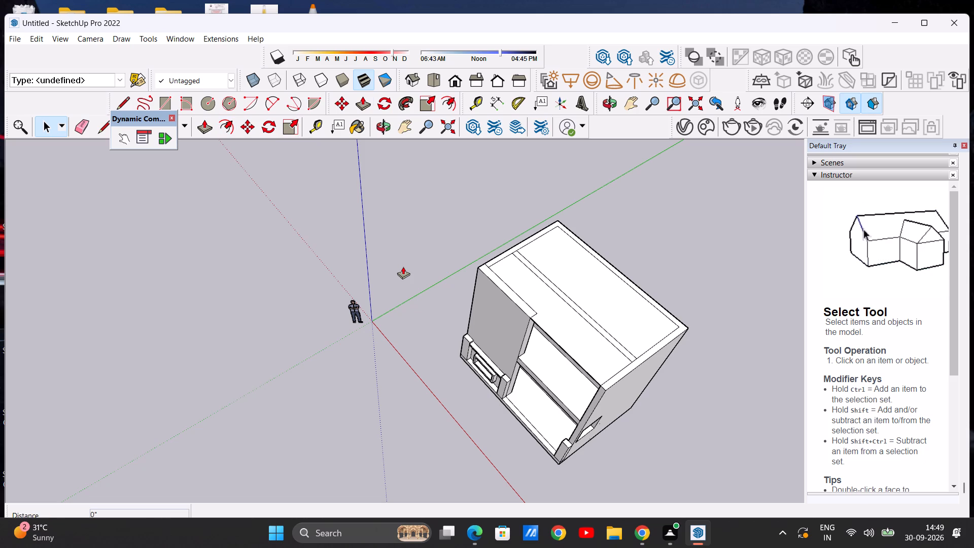
pyautogui.scroll(8, 586, 349)
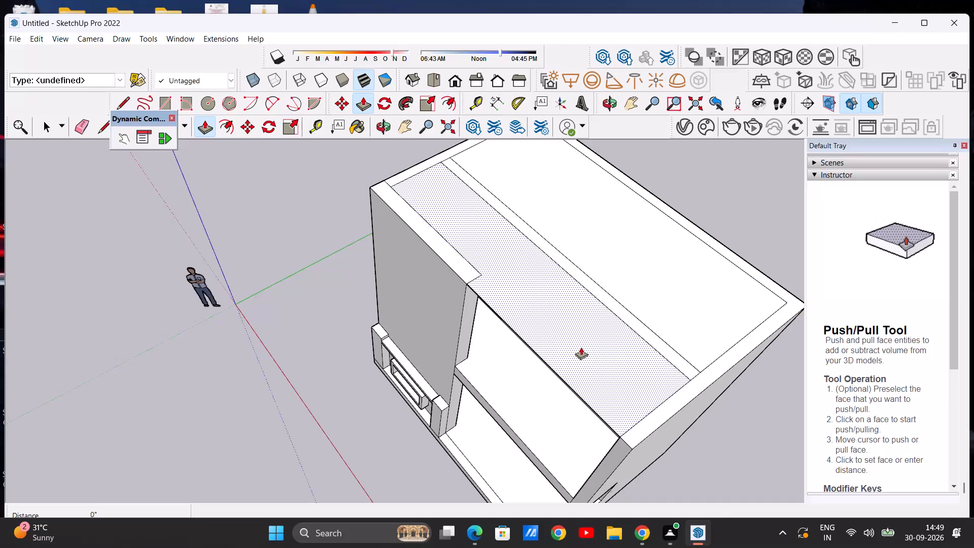
pyautogui.click(581, 347)
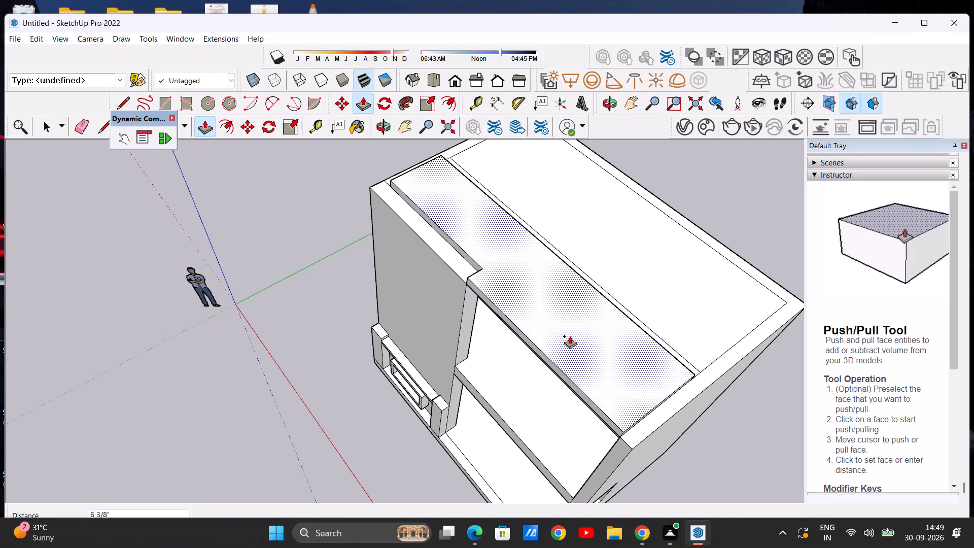
pyautogui.click(570, 335)
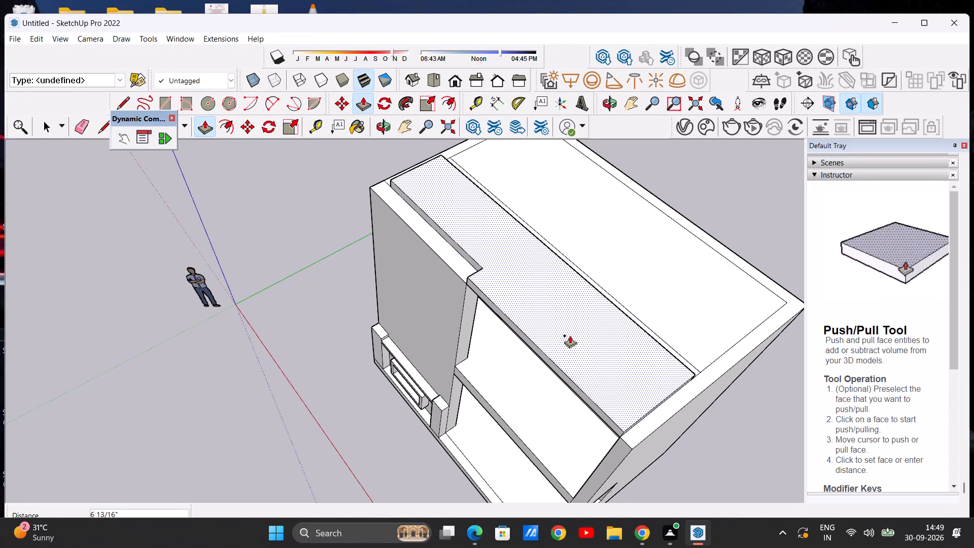
pyautogui.press('space')
# Push/Pull the roof slab's rear side face back about 8' 13/16" to the rear wall's inner corner, covering the rear room.
pyautogui.moveTo(497, 369); pyautogui.dragTo(611, 233, button='middle')
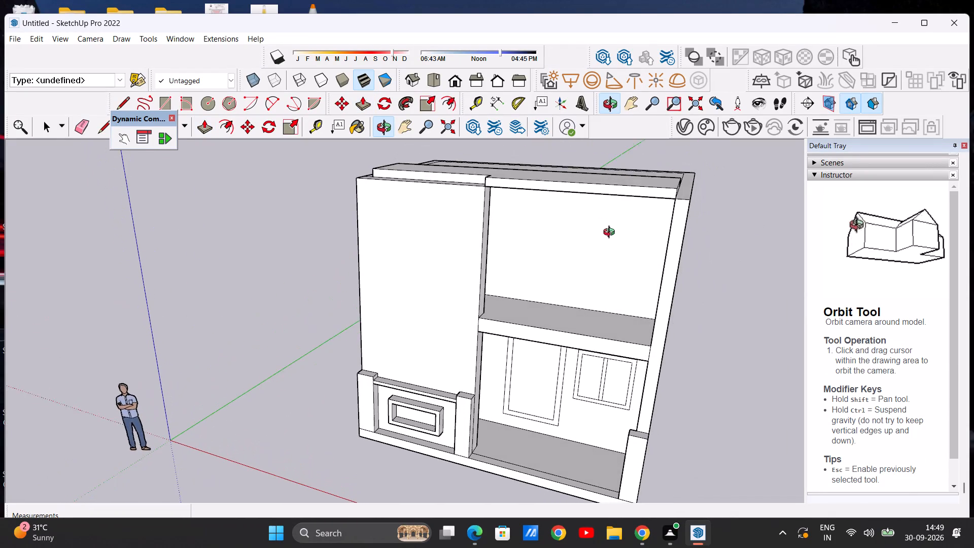
pyautogui.moveTo(611, 233); pyautogui.dragTo(615, 238, button='middle')
pyautogui.scroll(-11, 516, 234)
pyautogui.scroll(8, 576, 220)
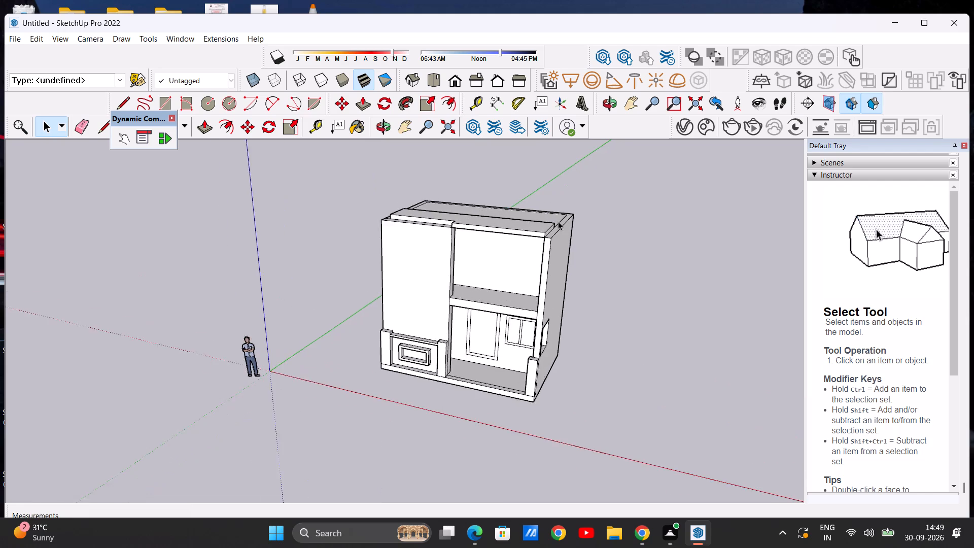
pyautogui.scroll(4, 558, 221)
pyautogui.moveTo(555, 221); pyautogui.dragTo(353, 220, button='middle')
pyautogui.scroll(-3, 462, 206)
pyautogui.moveTo(524, 214); pyautogui.dragTo(367, 231, button='middle')
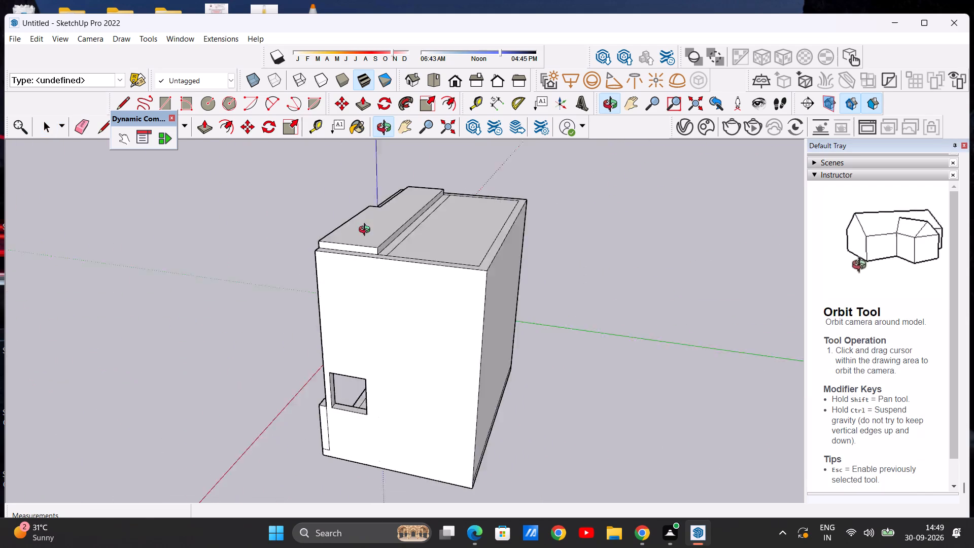
pyautogui.moveTo(367, 231); pyautogui.dragTo(330, 238, button='middle')
pyautogui.scroll(6, 344, 243)
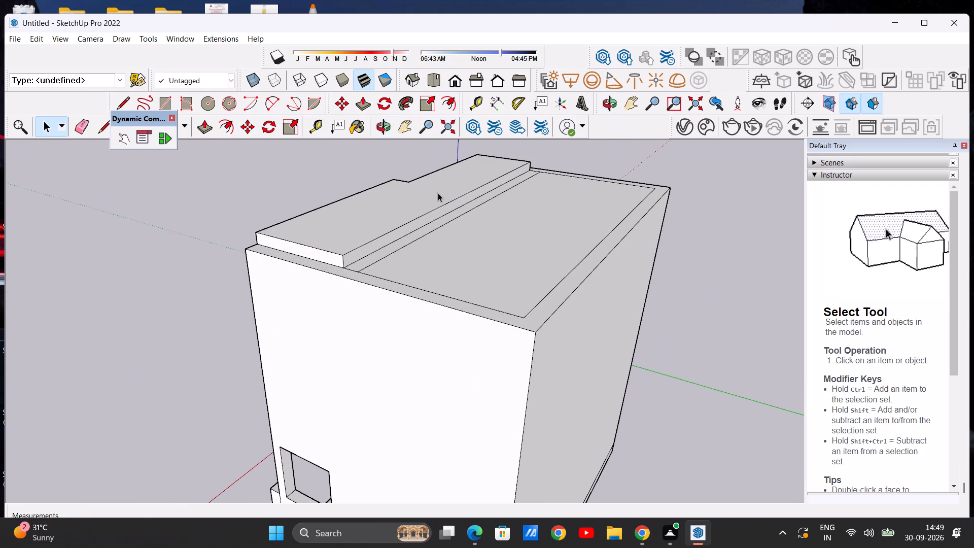
pyautogui.press('p')
pyautogui.scroll(4, 383, 242)
pyautogui.click(372, 245)
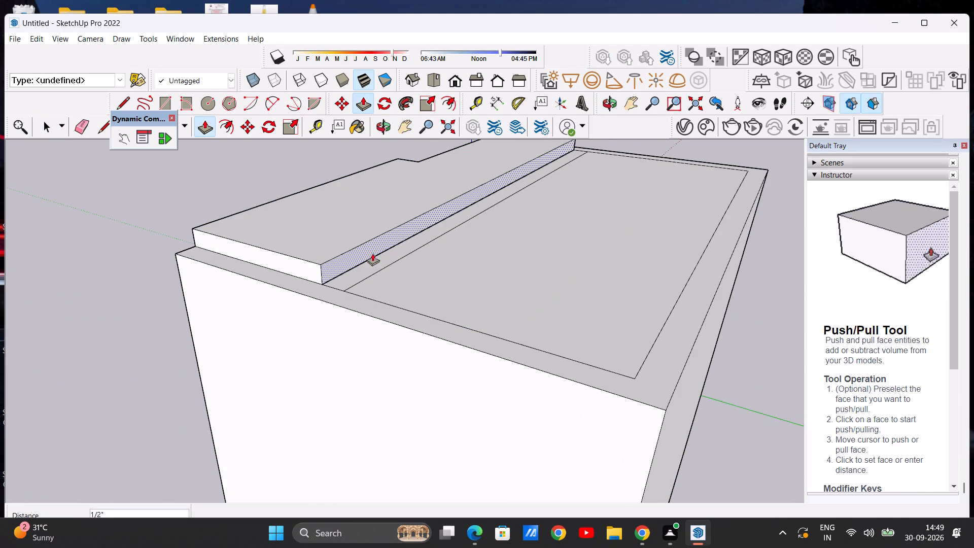
pyautogui.click(637, 372)
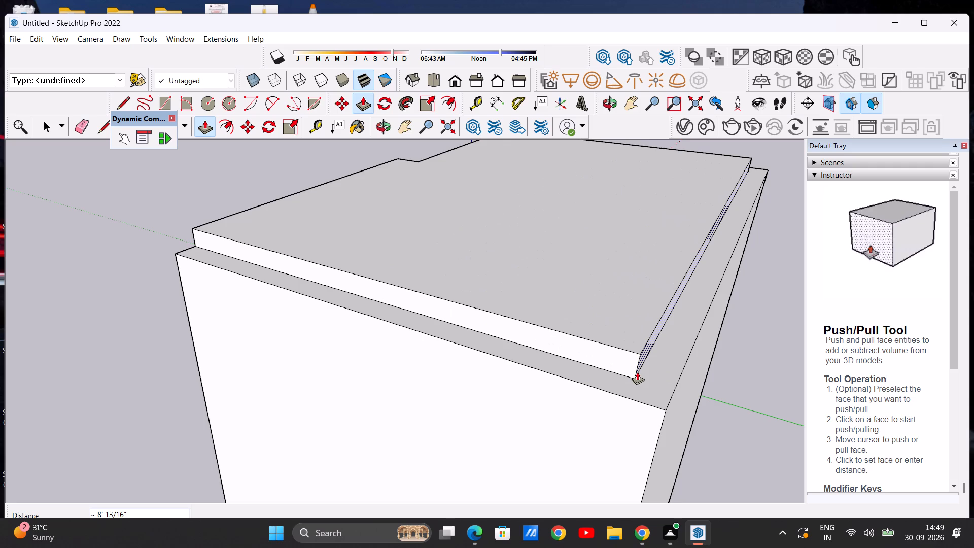
pyautogui.press('space')
pyautogui.scroll(-13, 665, 291)
pyautogui.moveTo(455, 269); pyautogui.dragTo(733, 222, button='middle')
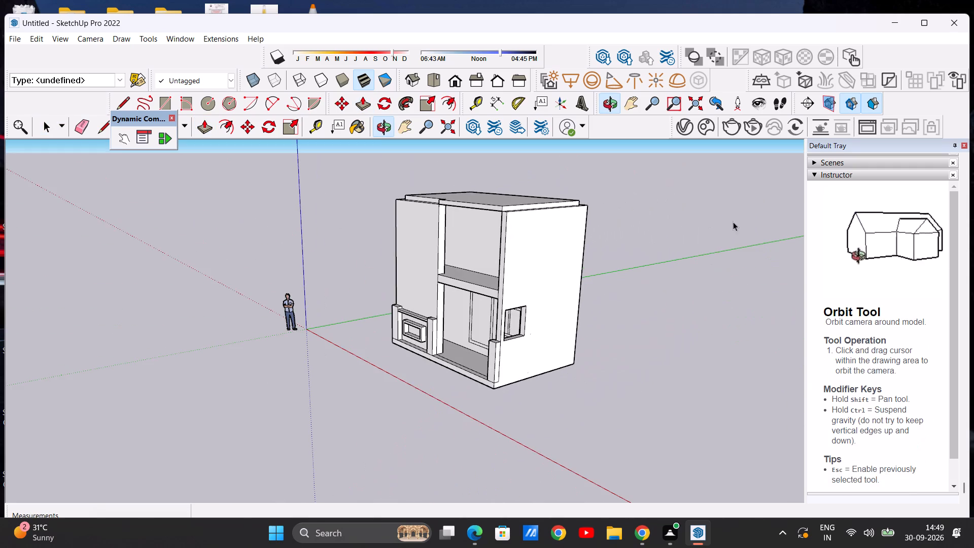
pyautogui.moveTo(311, 230); pyautogui.dragTo(506, 199, button='middle')
pyautogui.scroll(6, 513, 199)
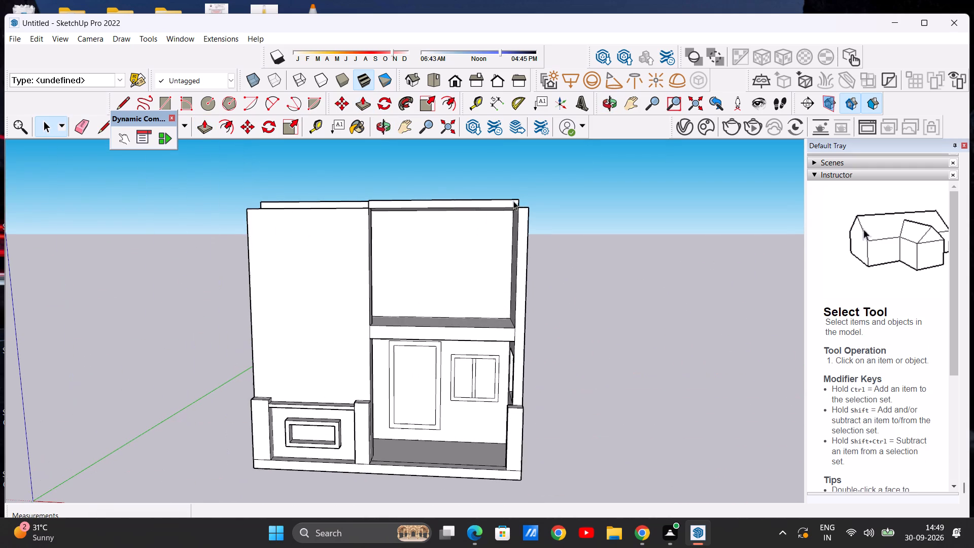
# Examine the roof slab, upper room and front facade from above, the front and below.
pyautogui.moveTo(516, 202); pyautogui.dragTo(518, 271, button='middle')
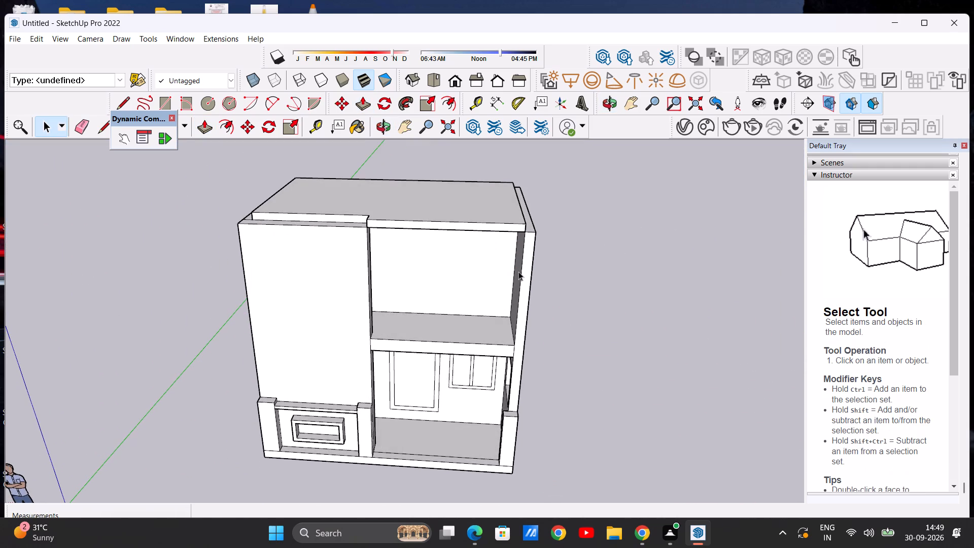
pyautogui.scroll(-1, 517, 215)
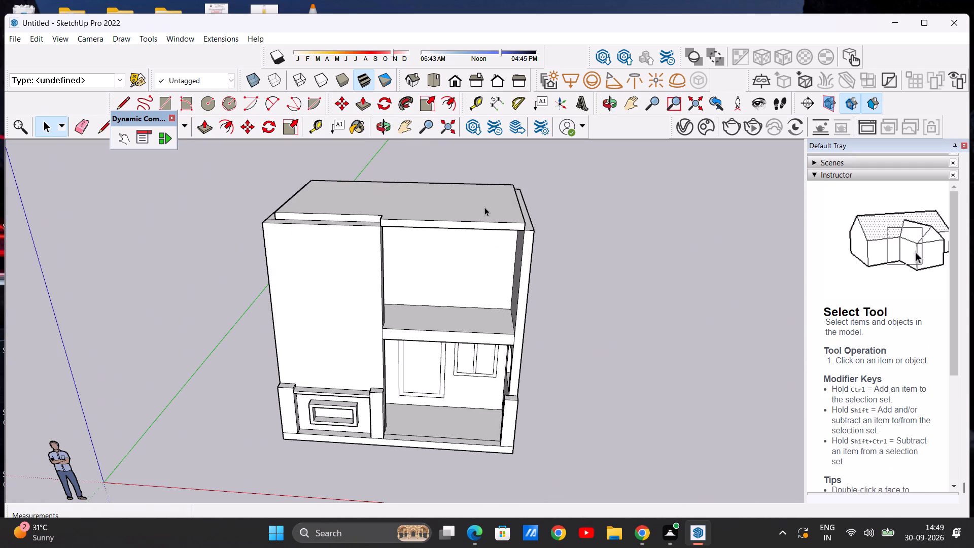
pyautogui.scroll(-3, 481, 205)
pyautogui.moveTo(458, 323); pyautogui.dragTo(481, 246, button='middle')
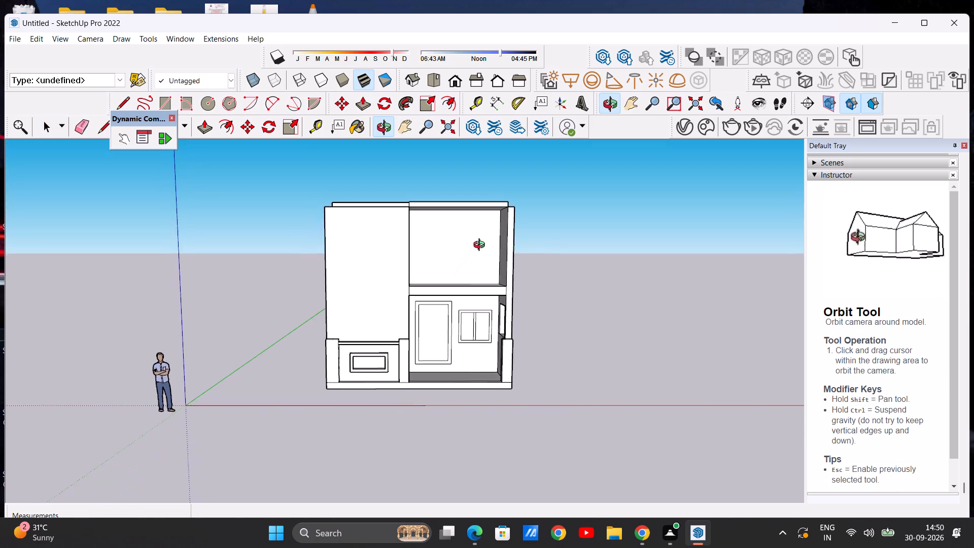
pyautogui.moveTo(481, 246); pyautogui.dragTo(477, 169, button='middle')
pyautogui.moveTo(448, 218); pyautogui.dragTo(444, 198, button='middle')
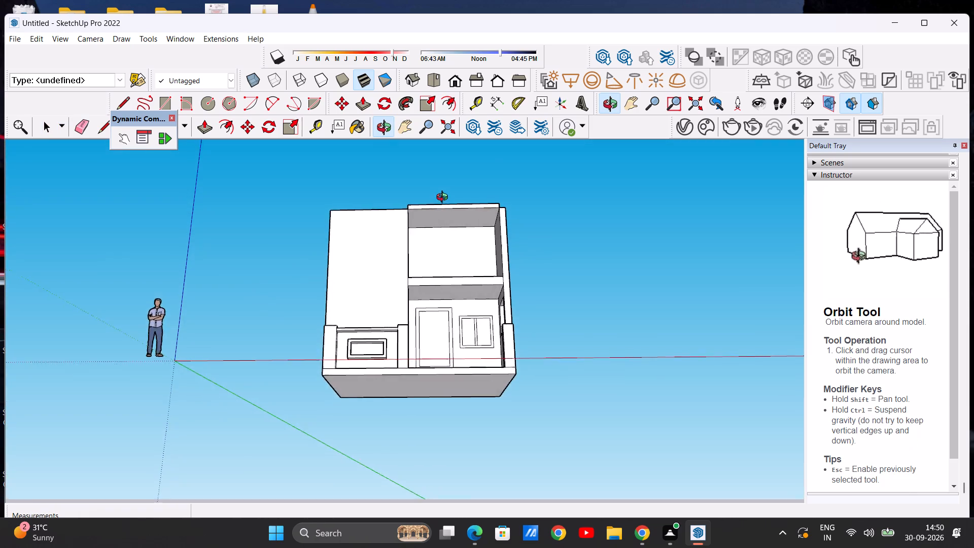
pyautogui.moveTo(444, 198); pyautogui.dragTo(423, 333, button='middle')
pyautogui.scroll(1, 377, 240)
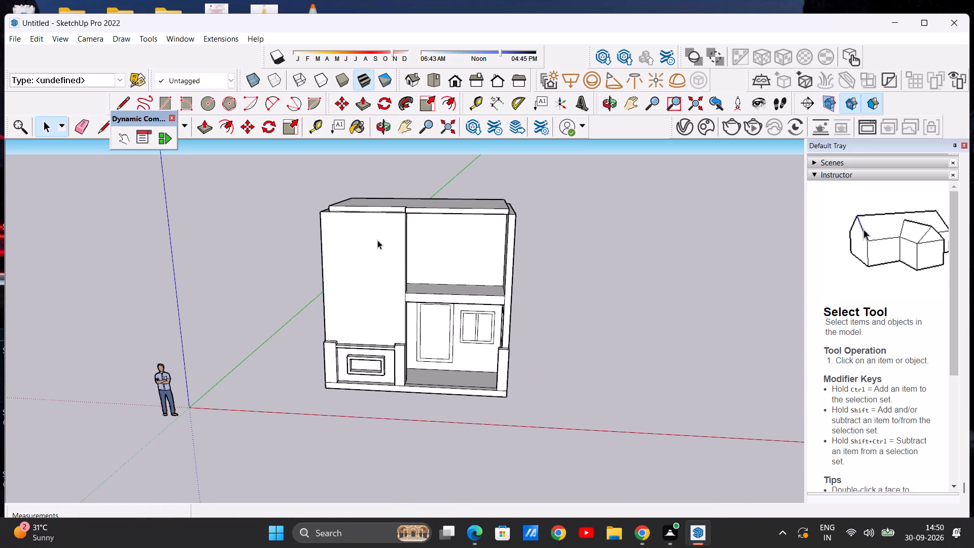
pyautogui.scroll(1, 377, 240)
pyautogui.scroll(-3, 373, 239)
# Push/Pull the top face of the solid front wall above the carved panel up about 5' 3", past the roof slab.
pyautogui.moveTo(335, 232); pyautogui.dragTo(476, 354, button='middle')
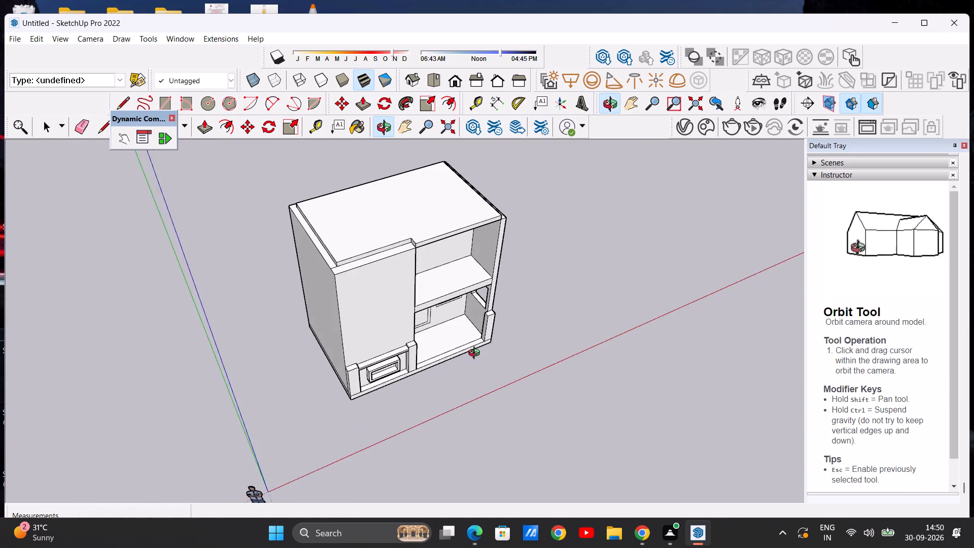
pyautogui.moveTo(476, 354); pyautogui.dragTo(477, 358, button='middle')
pyautogui.scroll(6, 399, 245)
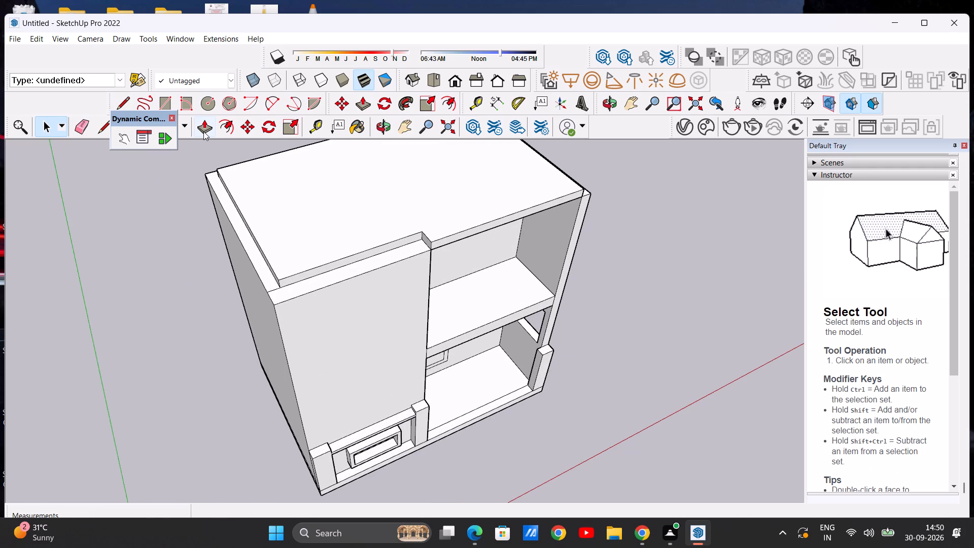
pyautogui.click(201, 123)
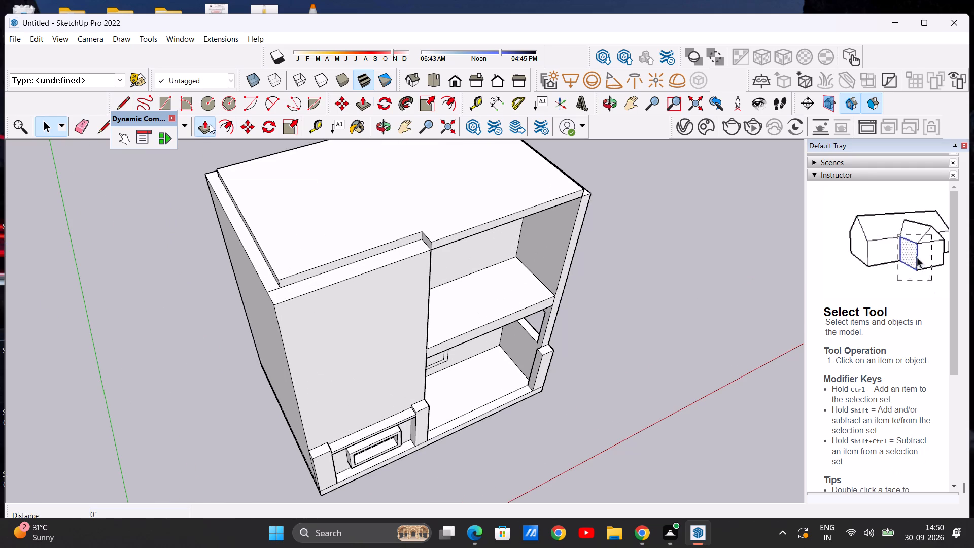
pyautogui.scroll(4, 405, 246)
pyautogui.click(405, 246)
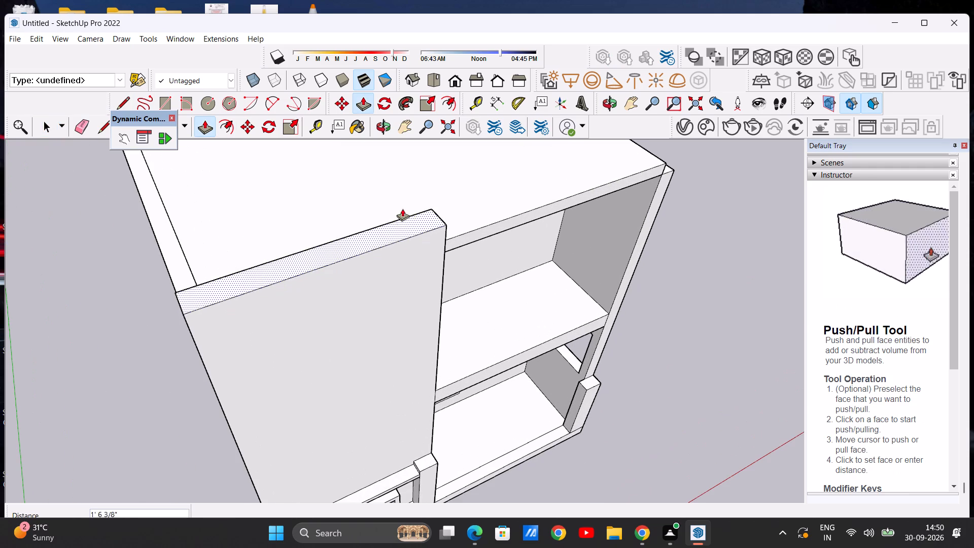
pyautogui.scroll(-14, 406, 169)
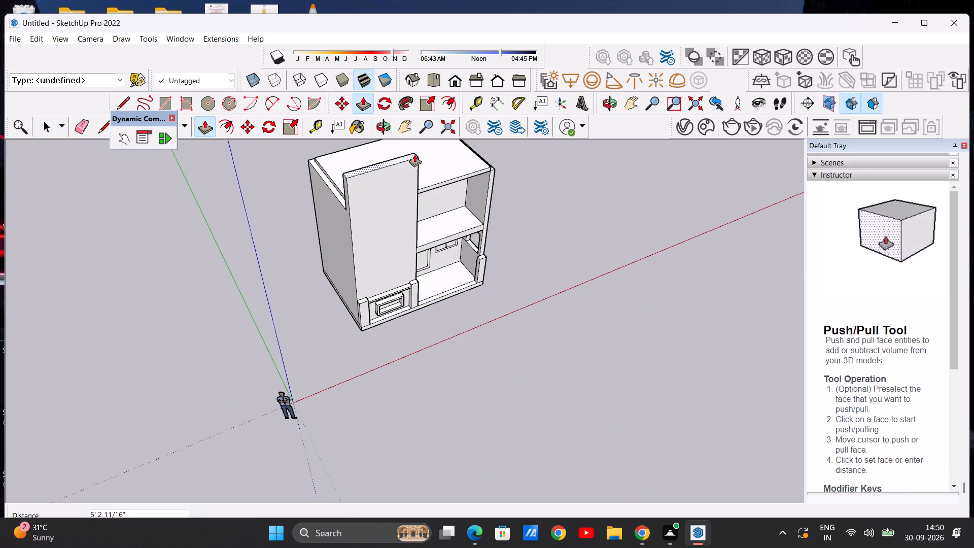
pyautogui.click(412, 154)
pyautogui.press('space')
# Examine the heightened front wall against the roof slab and open rooms from the front.
pyautogui.scroll(-6, 329, 208)
pyautogui.moveTo(369, 226); pyautogui.dragTo(264, 143, button='middle')
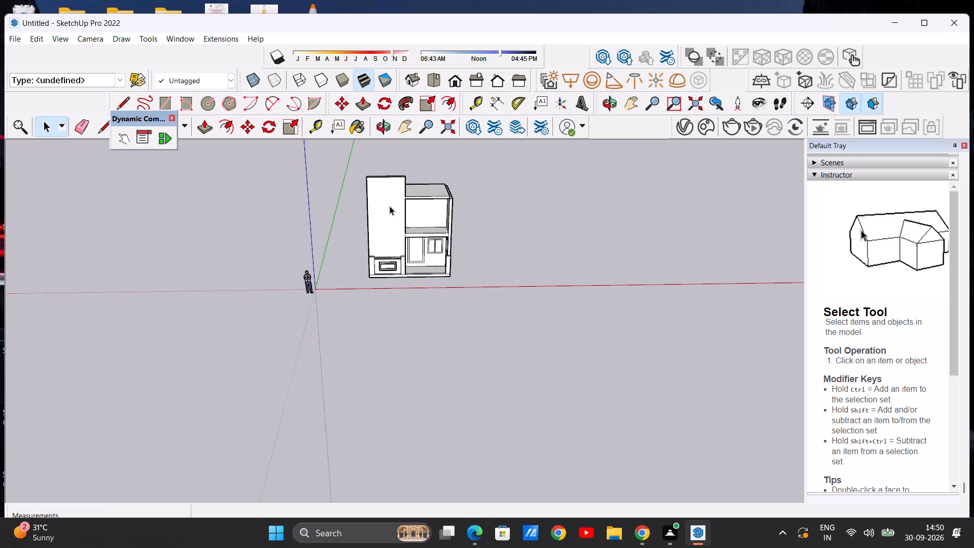
pyautogui.scroll(5, 390, 206)
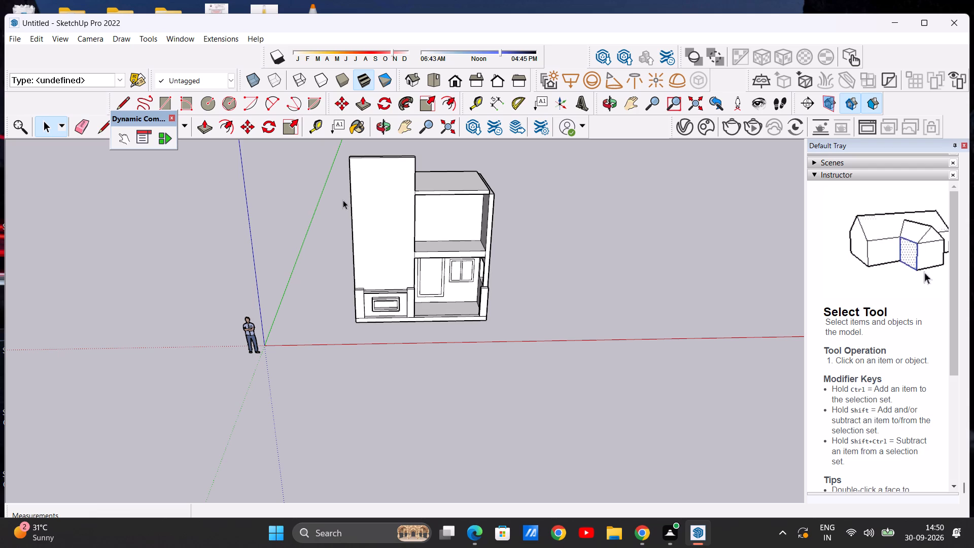
pyautogui.scroll(-5, 411, 195)
pyautogui.moveTo(420, 214); pyautogui.dragTo(422, 169, button='middle')
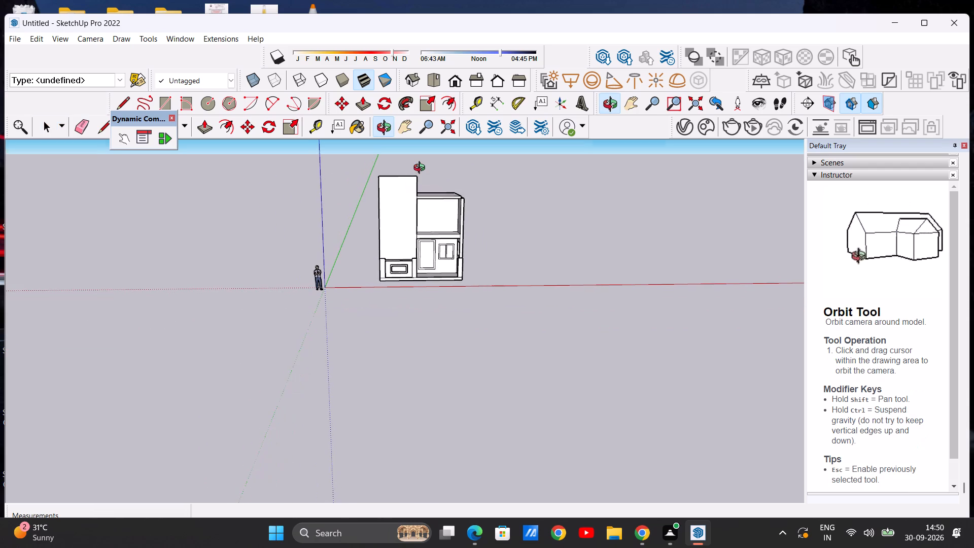
pyautogui.moveTo(422, 169); pyautogui.dragTo(421, 169, button='middle')
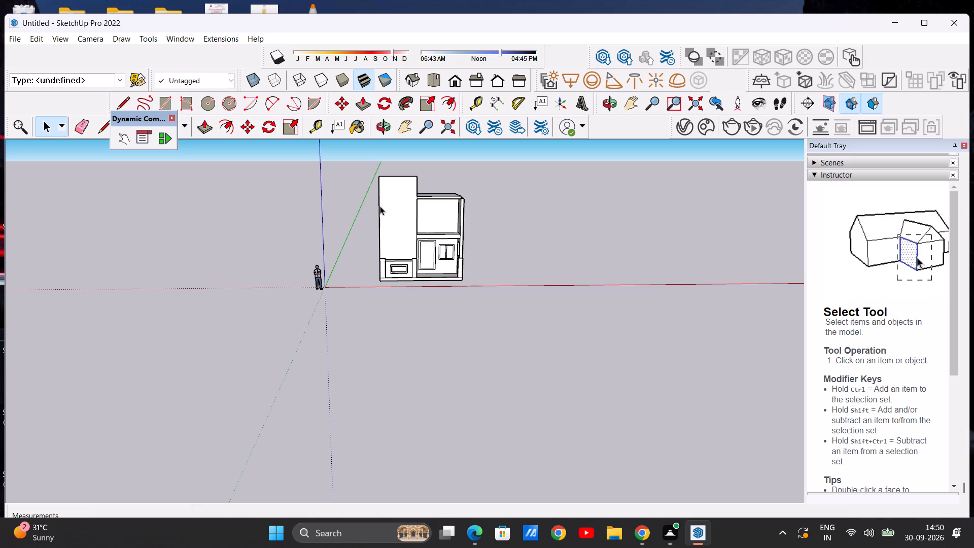
pyautogui.scroll(7, 428, 191)
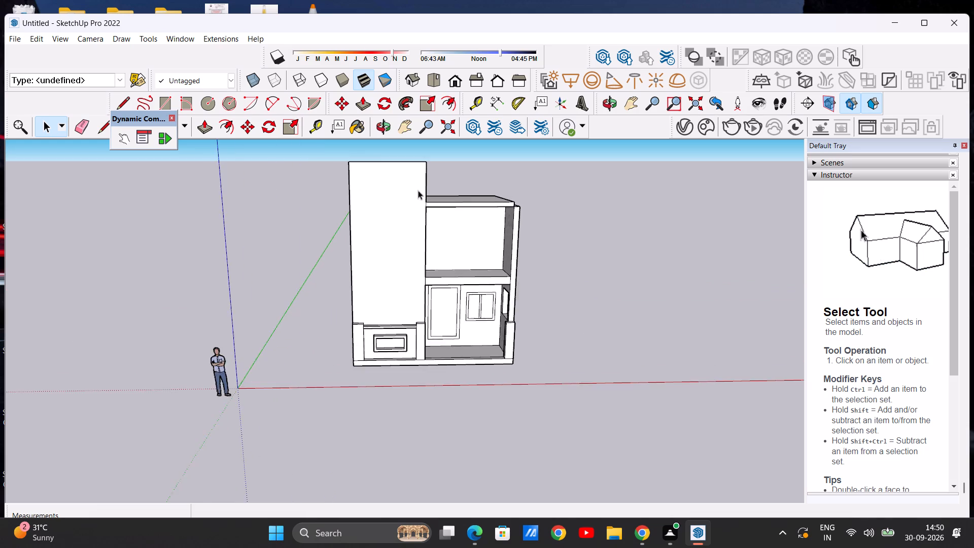
pyautogui.scroll(4, 418, 190)
pyautogui.scroll(-7, 393, 202)
pyautogui.moveTo(437, 192); pyautogui.dragTo(419, 172, button='middle')
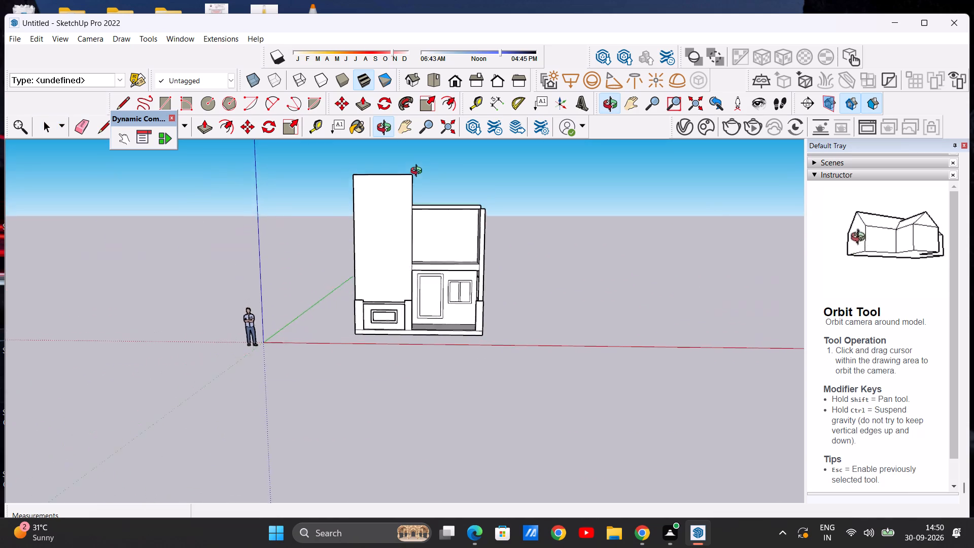
pyautogui.moveTo(419, 172); pyautogui.dragTo(437, 179, button='middle')
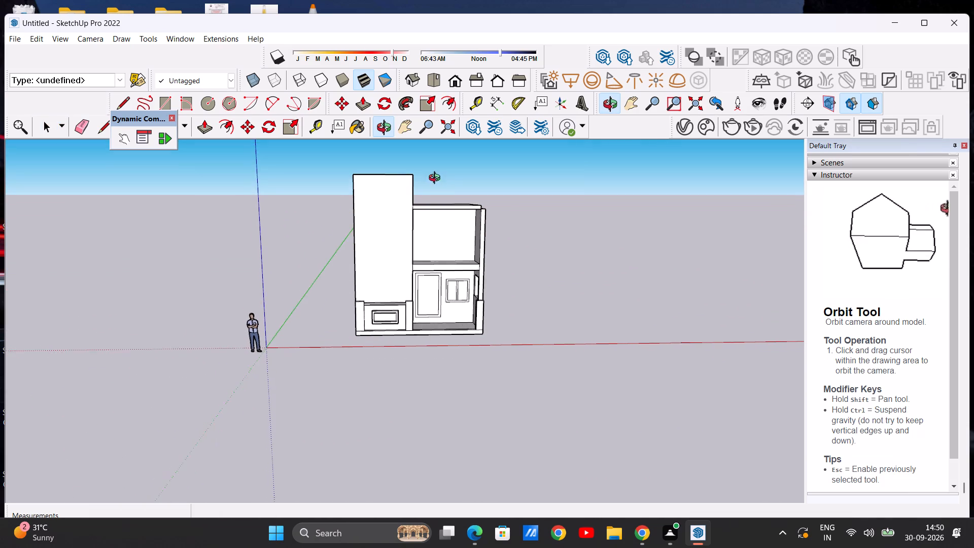
pyautogui.moveTo(437, 179); pyautogui.dragTo(424, 173, button='middle')
# Examine the ground-floor door, divided window, carved panel and piers up close from the front.
pyautogui.scroll(6, 423, 299)
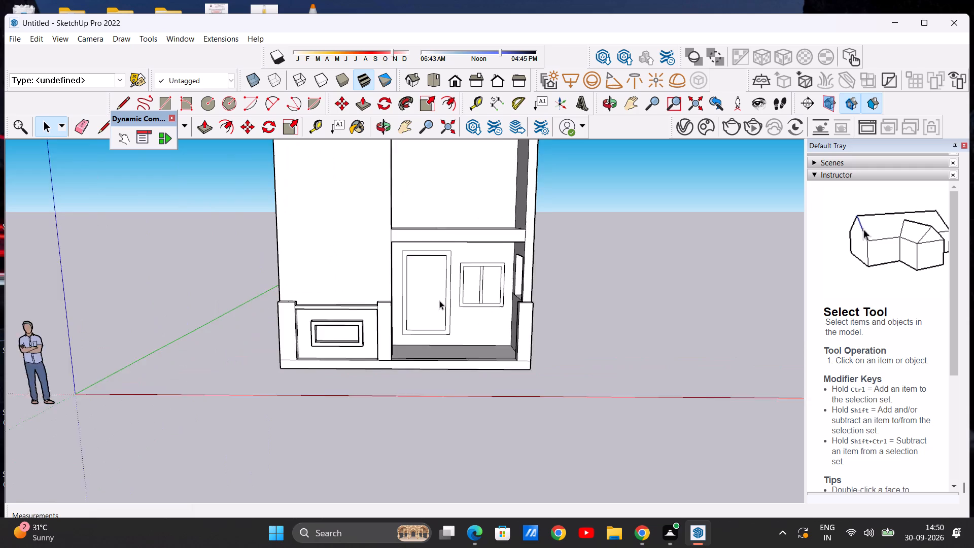
pyautogui.scroll(9, 439, 300)
pyautogui.scroll(-4, 515, 282)
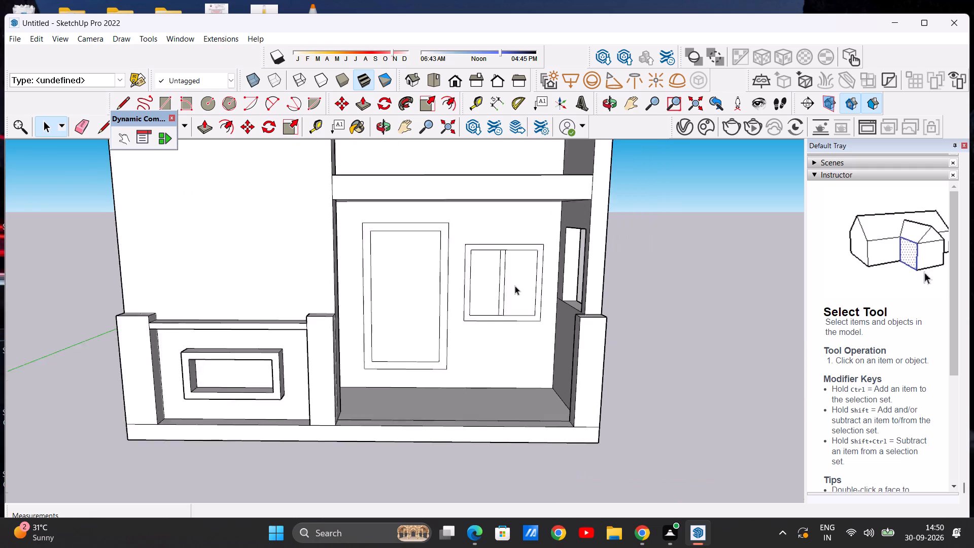
pyautogui.scroll(-2, 515, 286)
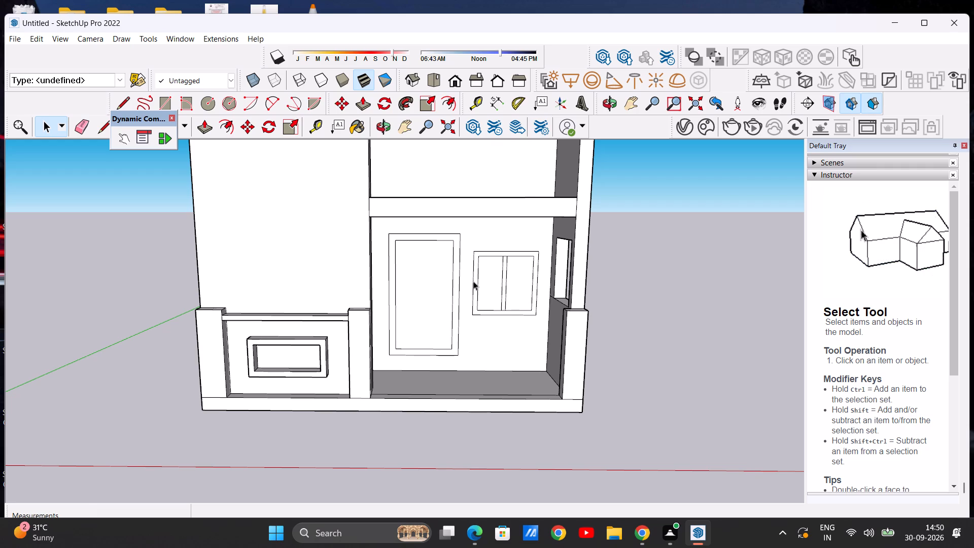
pyautogui.scroll(-8, 505, 352)
pyautogui.scroll(6, 506, 324)
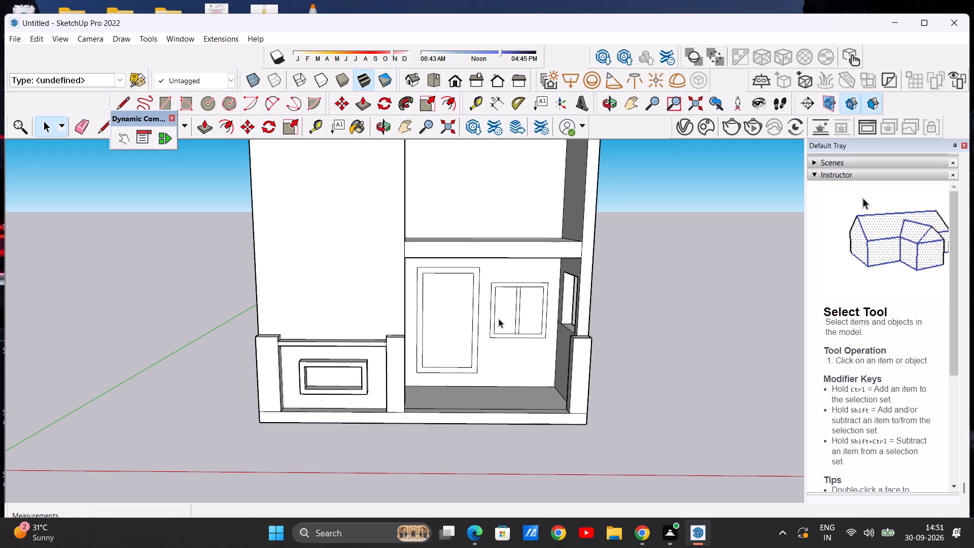
pyautogui.scroll(-4, 502, 318)
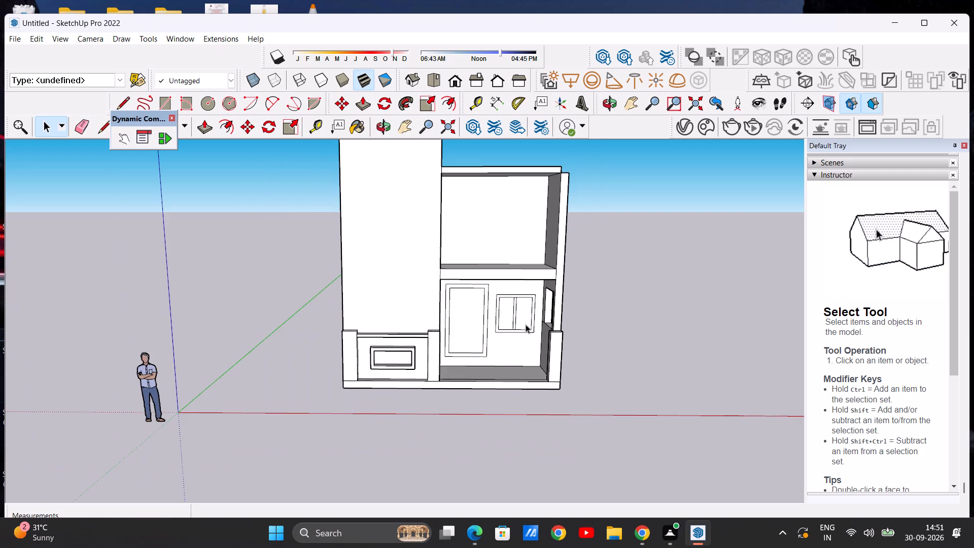
pyautogui.scroll(5, 455, 316)
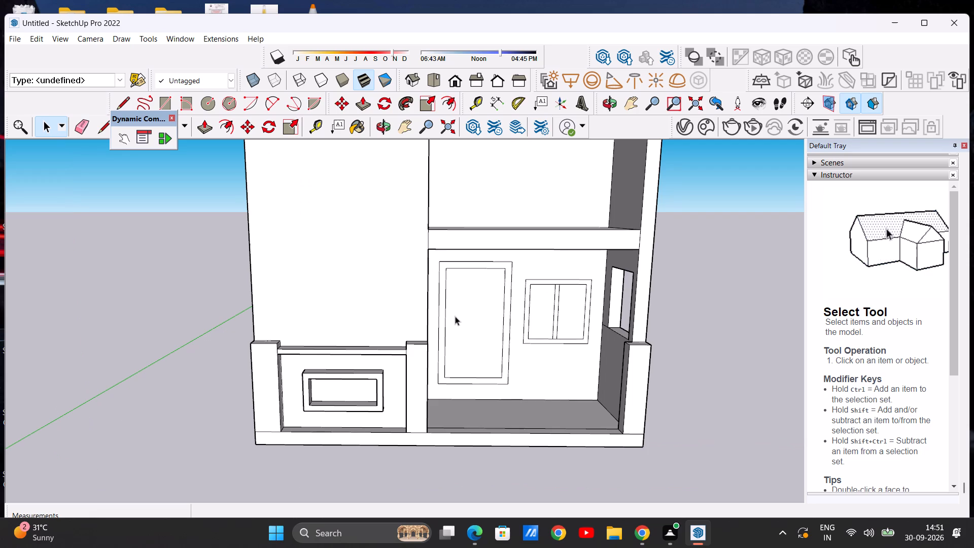
pyautogui.scroll(-4, 455, 316)
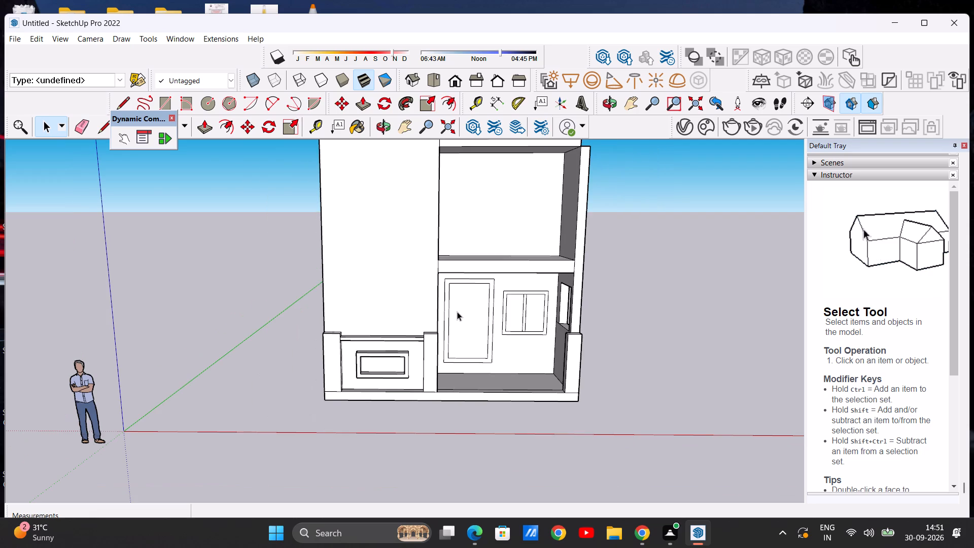
pyautogui.scroll(-3, 488, 306)
pyautogui.scroll(-8, 475, 232)
# Examine the whole elevation from above and the front, including the tall wall, upper room and ground-floor entrance.
pyautogui.scroll(7, 505, 215)
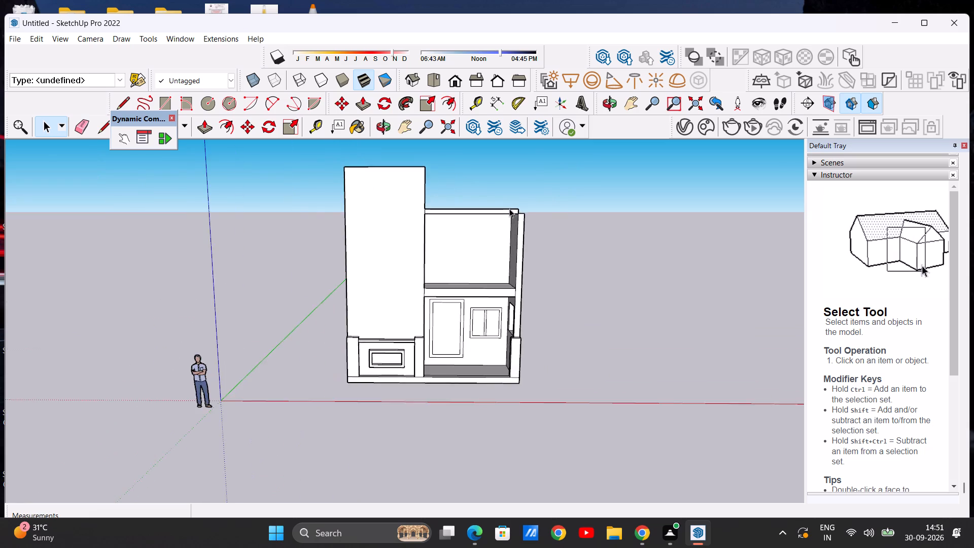
pyautogui.scroll(5, 509, 209)
pyautogui.scroll(-5, 510, 218)
pyautogui.moveTo(512, 219); pyautogui.dragTo(497, 318, button='middle')
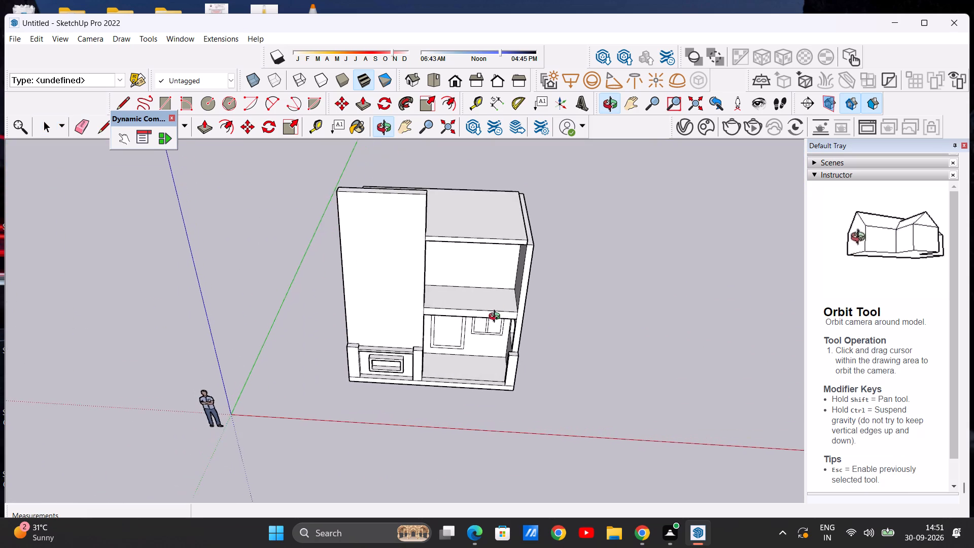
pyautogui.moveTo(497, 318); pyautogui.dragTo(507, 199, button='middle')
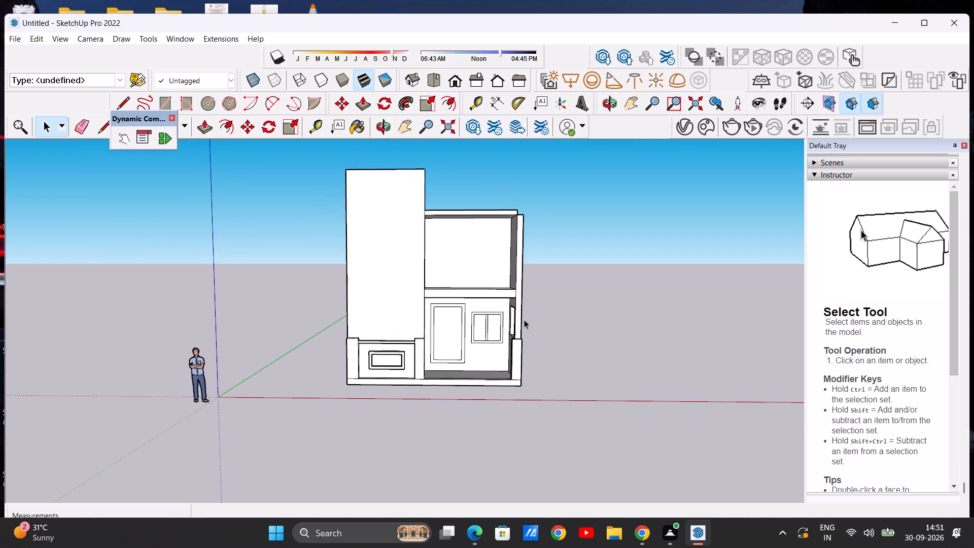
pyautogui.scroll(3, 523, 321)
pyautogui.moveTo(495, 317); pyautogui.dragTo(483, 298, button='middle')
pyautogui.scroll(-10, 590, 301)
pyautogui.scroll(2, 382, 304)
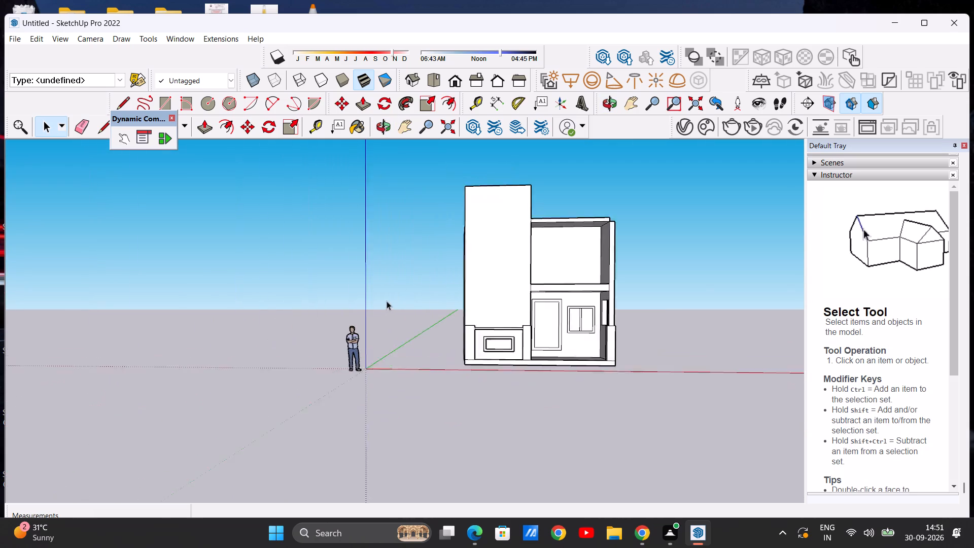
pyautogui.scroll(5, 387, 301)
pyautogui.scroll(-5, 328, 262)
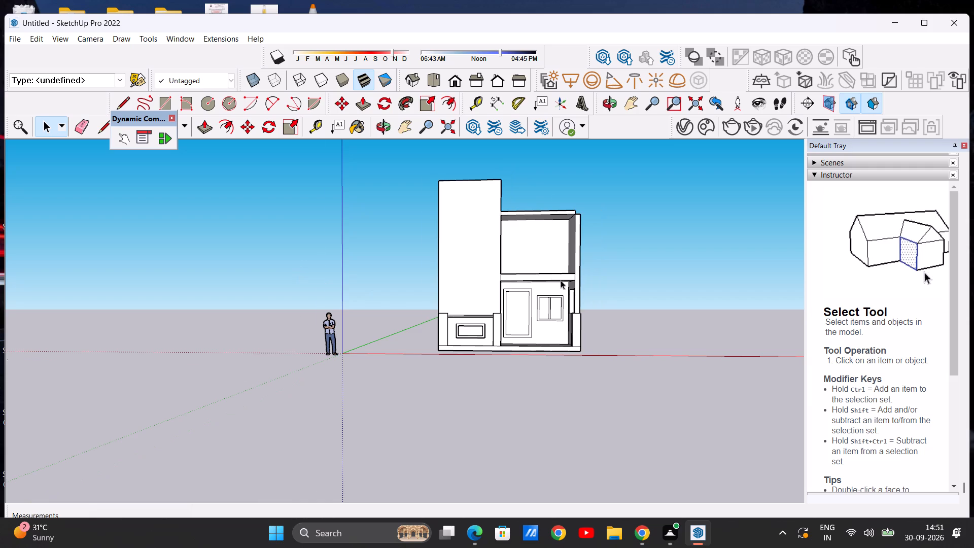
pyautogui.scroll(4, 561, 278)
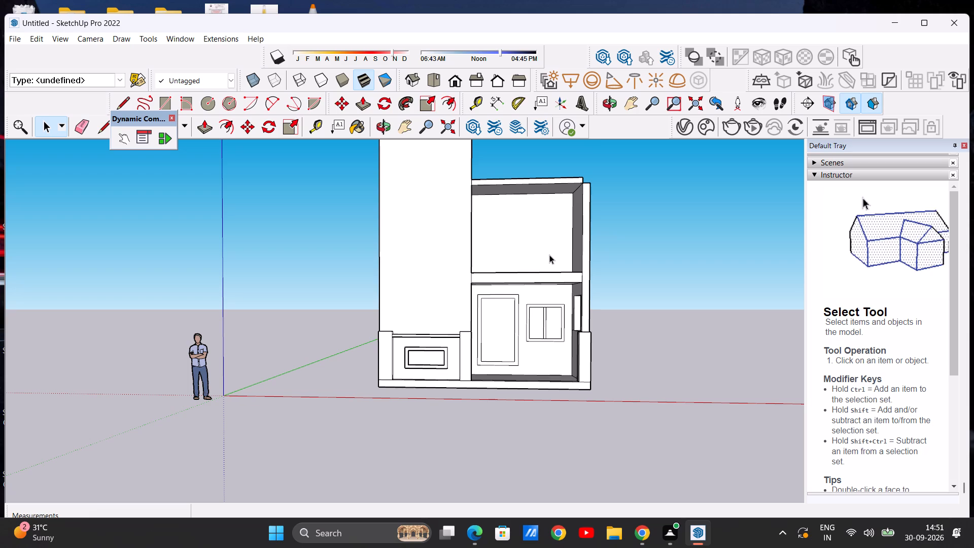
pyautogui.scroll(-6, 504, 265)
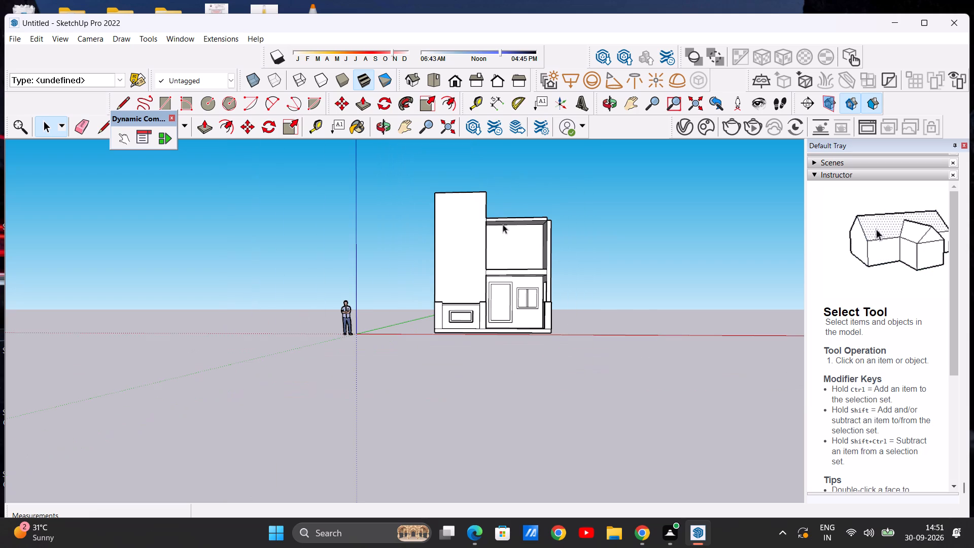
pyautogui.scroll(5, 500, 211)
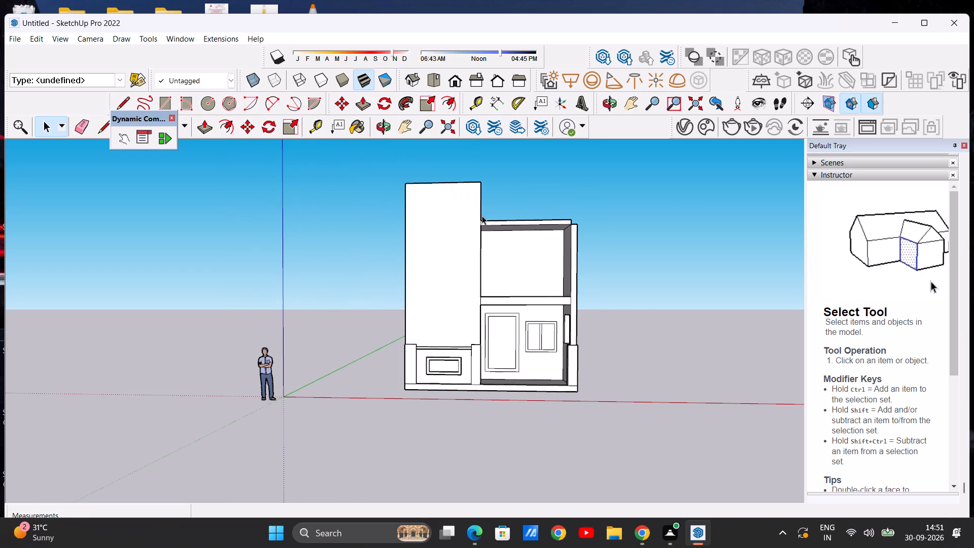
pyautogui.scroll(3, 439, 247)
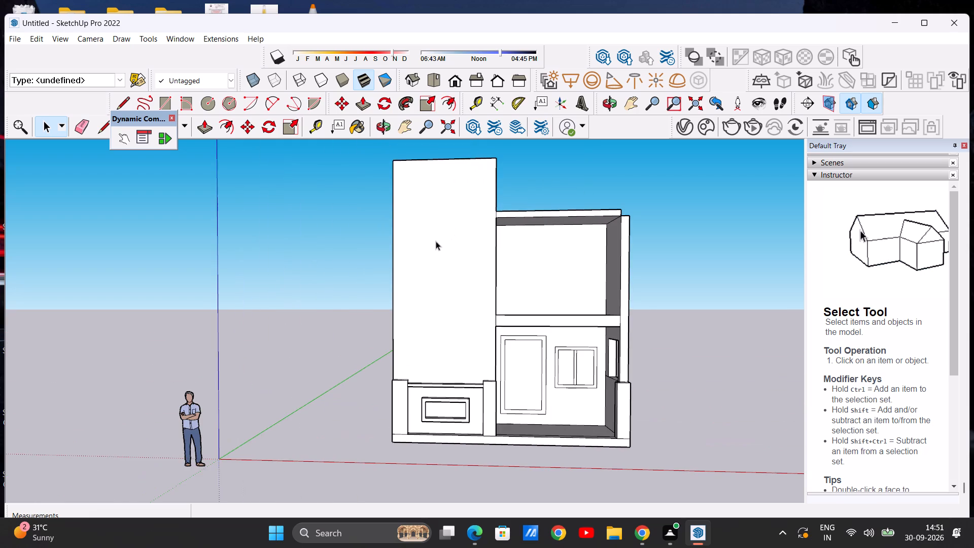
pyautogui.scroll(-1, 438, 248)
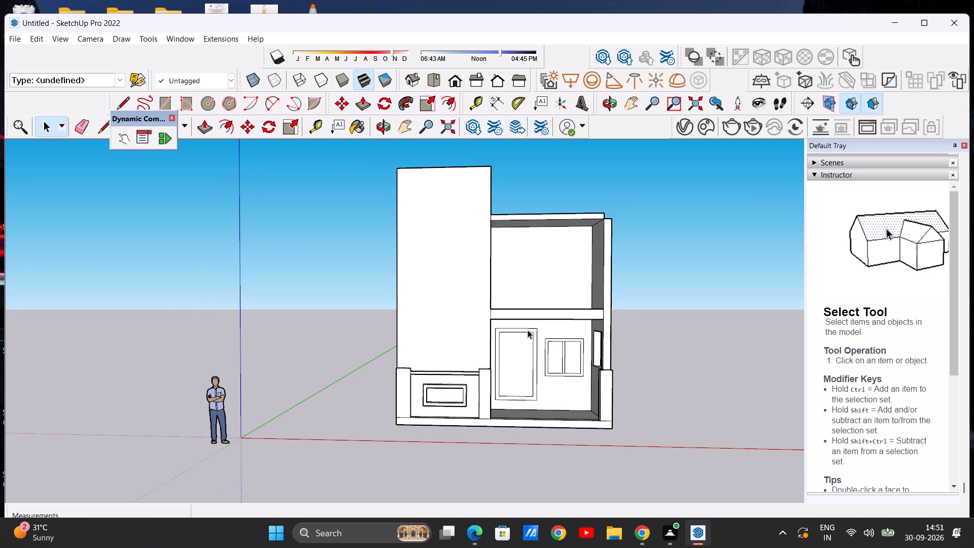
pyautogui.scroll(5, 528, 330)
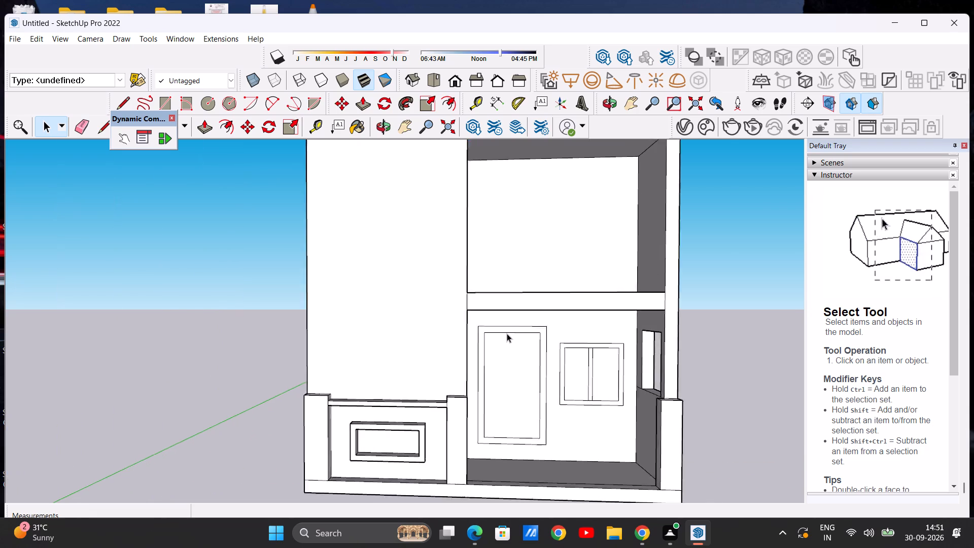
# Examine the ground-floor door, divided window and floor area in front of them from the front.
pyautogui.scroll(4, 507, 333)
pyautogui.scroll(-5, 539, 346)
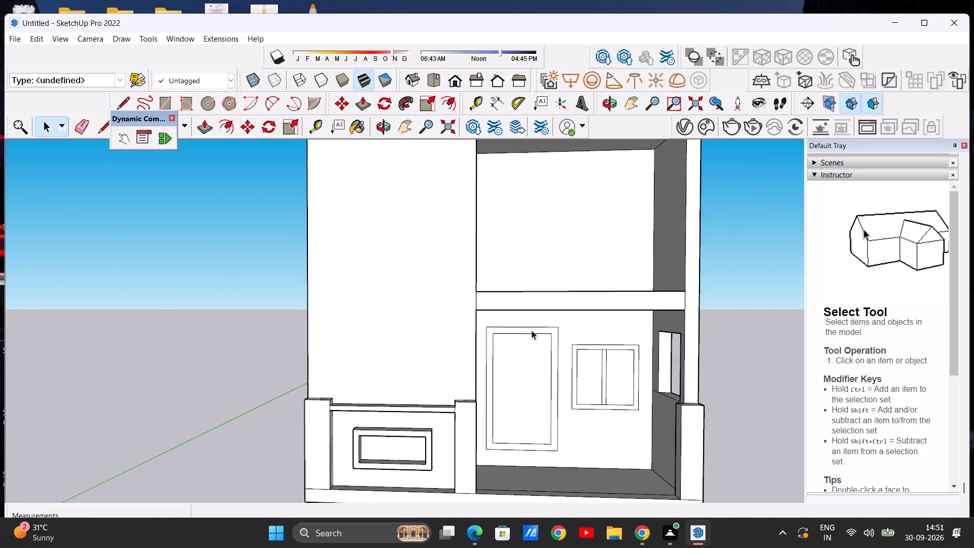
pyautogui.scroll(3, 567, 341)
pyautogui.scroll(1, 507, 335)
pyautogui.scroll(-1, 507, 335)
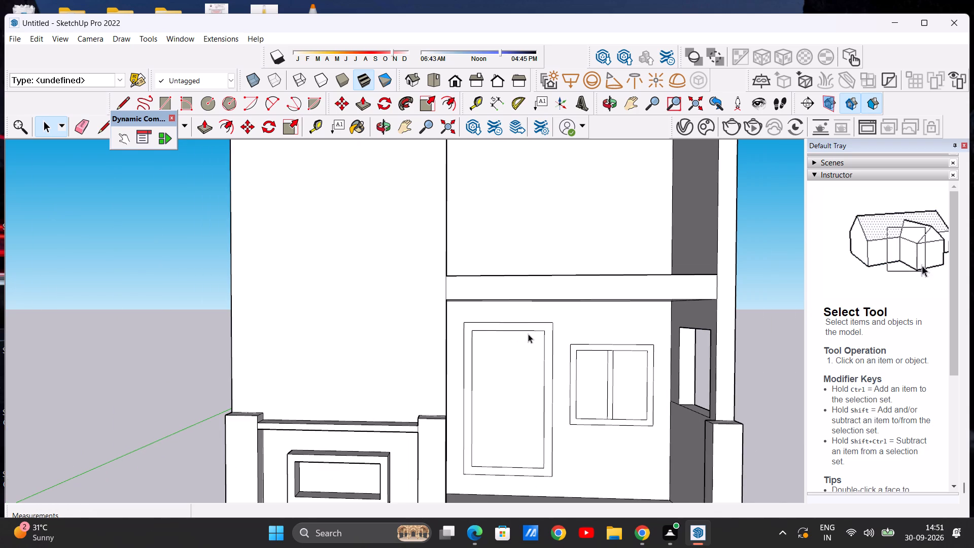
pyautogui.scroll(-6, 495, 361)
pyautogui.moveTo(497, 422); pyautogui.dragTo(498, 428, button='middle')
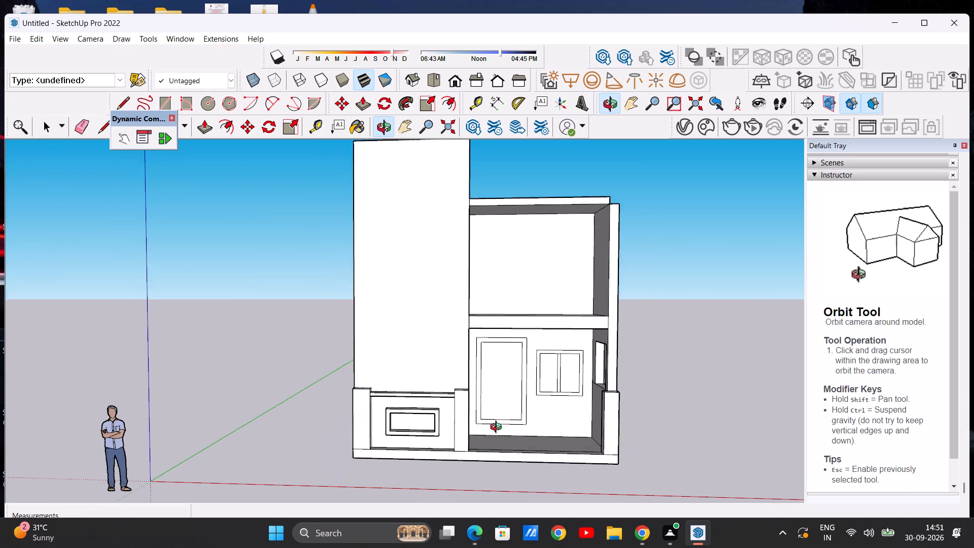
pyautogui.moveTo(498, 428); pyautogui.dragTo(501, 441, button='middle')
pyautogui.scroll(-1, 510, 431)
pyautogui.scroll(9, 513, 428)
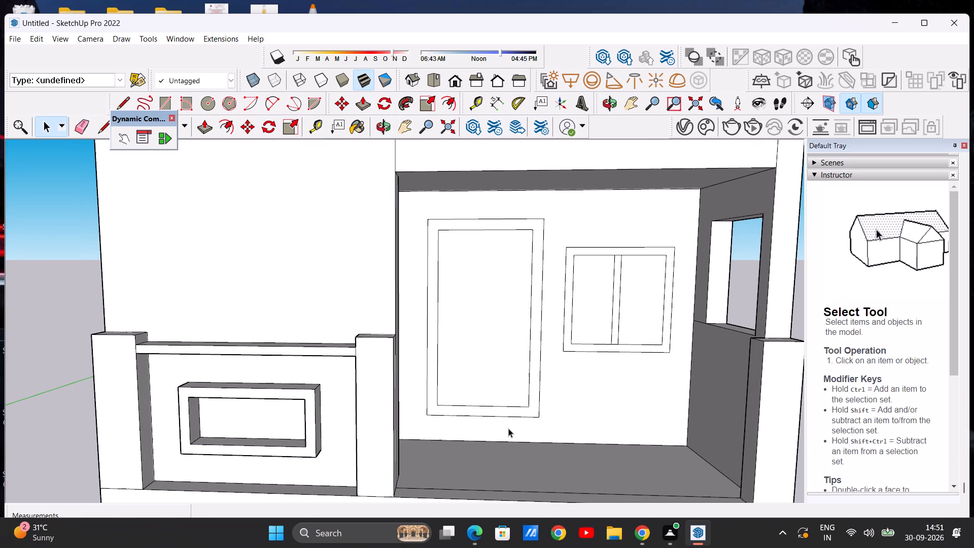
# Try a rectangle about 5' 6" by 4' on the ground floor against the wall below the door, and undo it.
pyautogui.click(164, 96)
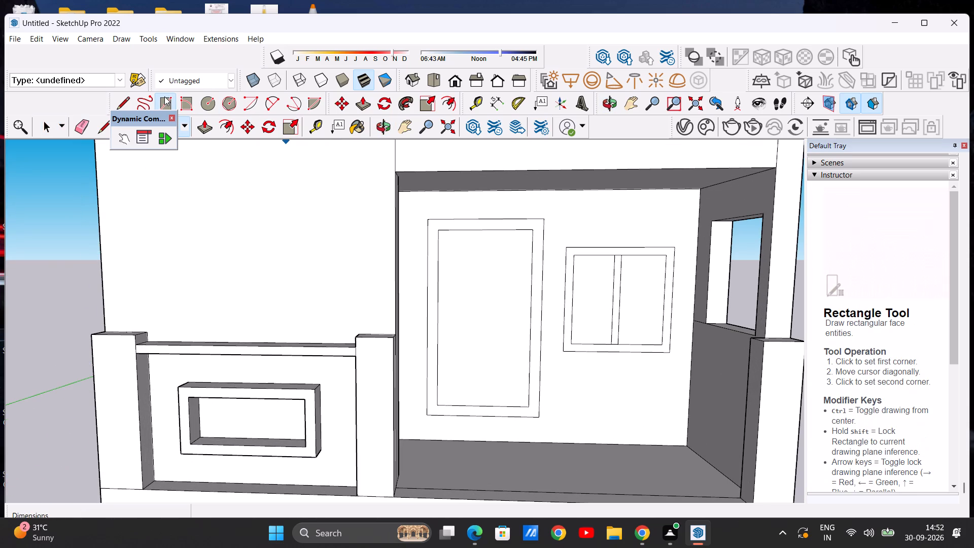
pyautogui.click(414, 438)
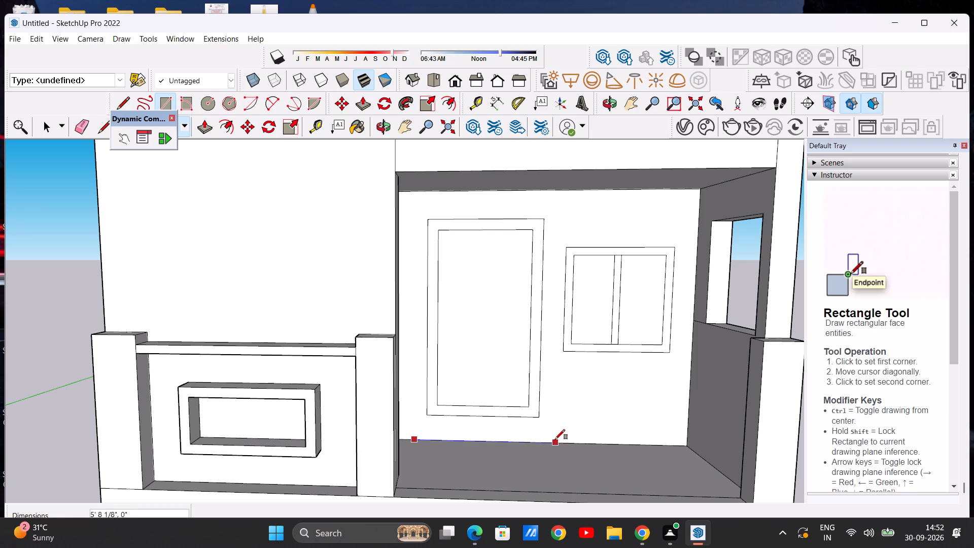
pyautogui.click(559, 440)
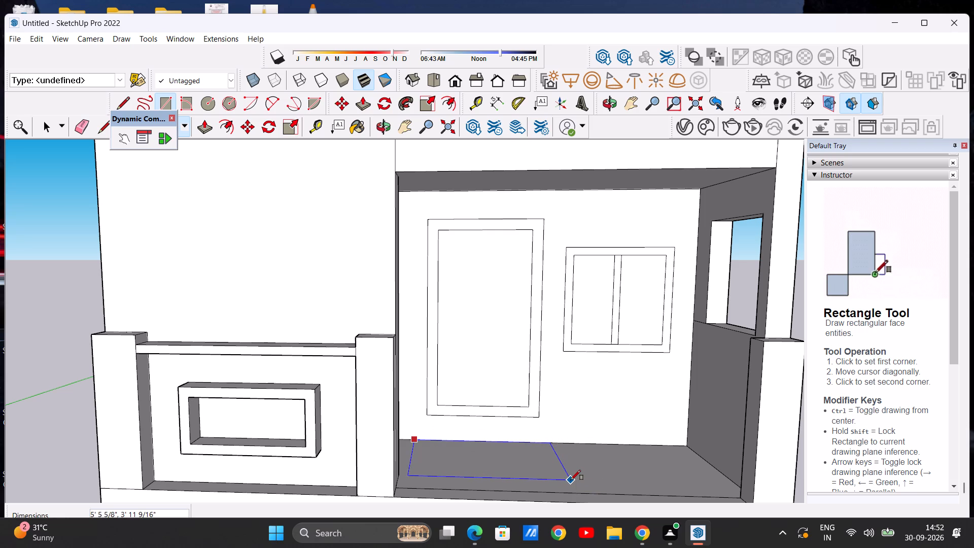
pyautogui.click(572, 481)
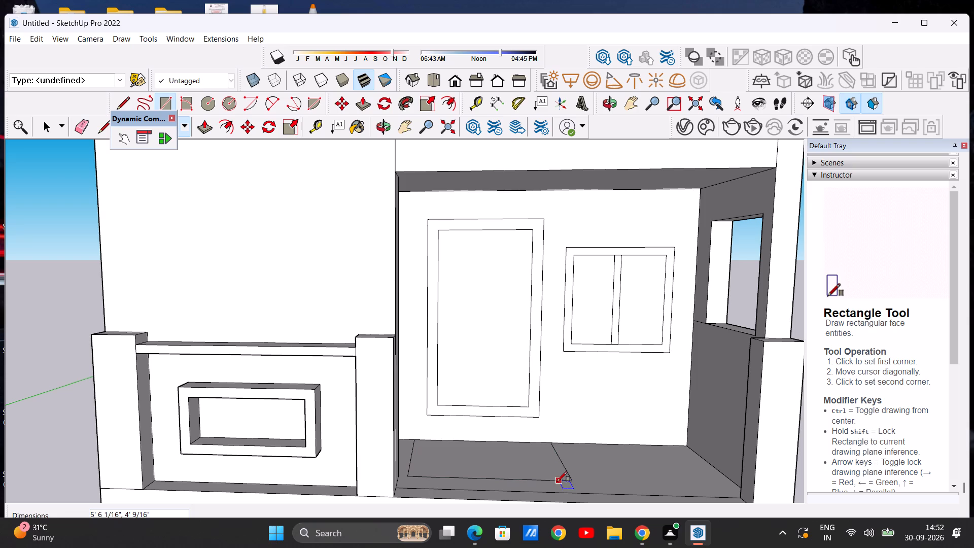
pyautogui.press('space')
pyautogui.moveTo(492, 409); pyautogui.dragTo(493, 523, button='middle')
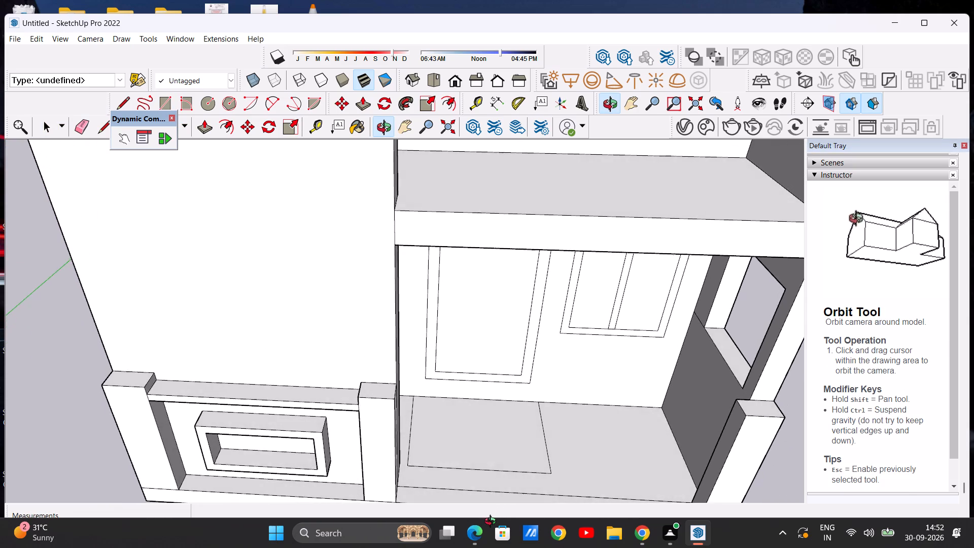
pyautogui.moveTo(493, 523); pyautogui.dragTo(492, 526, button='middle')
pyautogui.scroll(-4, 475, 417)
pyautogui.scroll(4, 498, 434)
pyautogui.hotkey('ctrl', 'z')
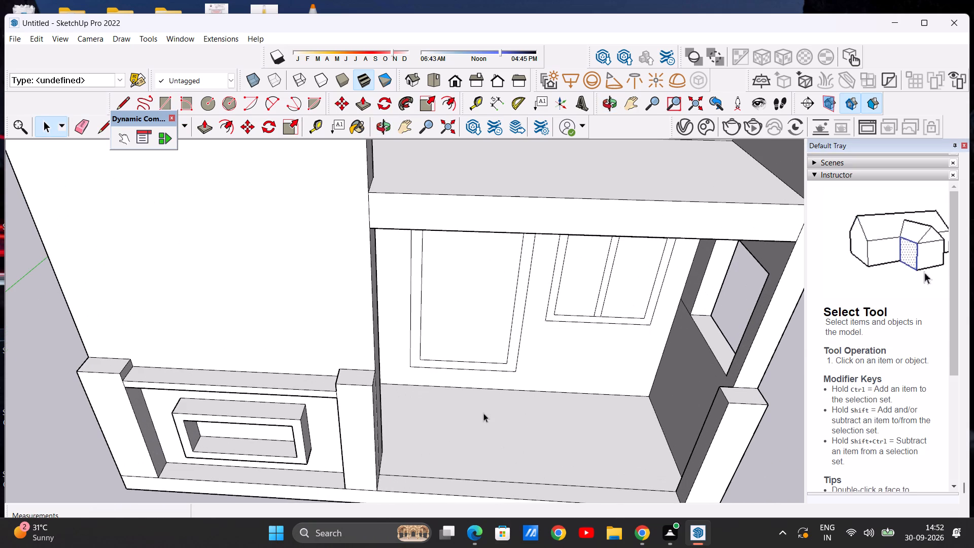
# Draw a rectangle about 6' 7" by 3' 4" on the ground floor, against the wall below the door.
pyautogui.click(169, 98)
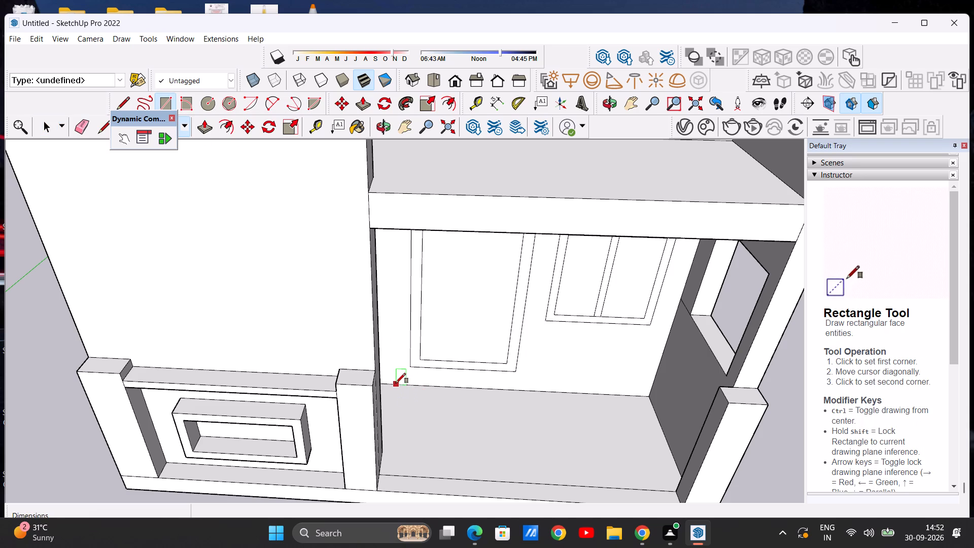
pyautogui.click(393, 382)
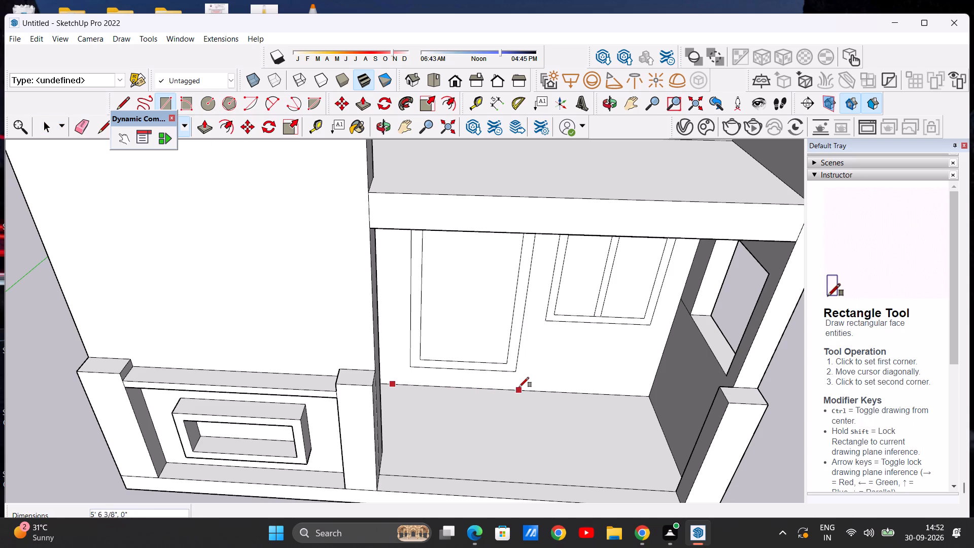
pyautogui.click(542, 387)
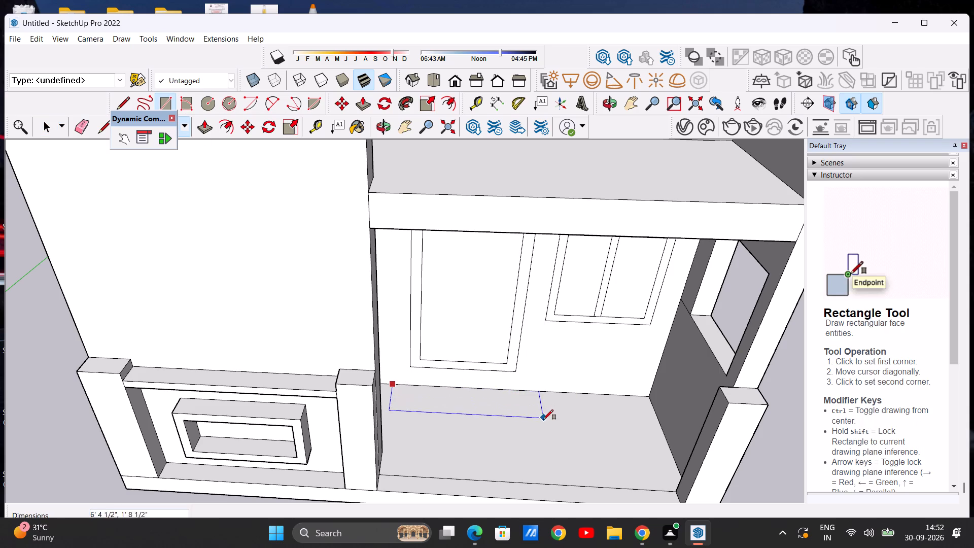
pyautogui.click(553, 450)
pyautogui.press('space')
# Divide the floor rectangle into three strips with two lines 6' 6 3/4" long, parallel to the door wall.
pyautogui.scroll(-2, 428, 371)
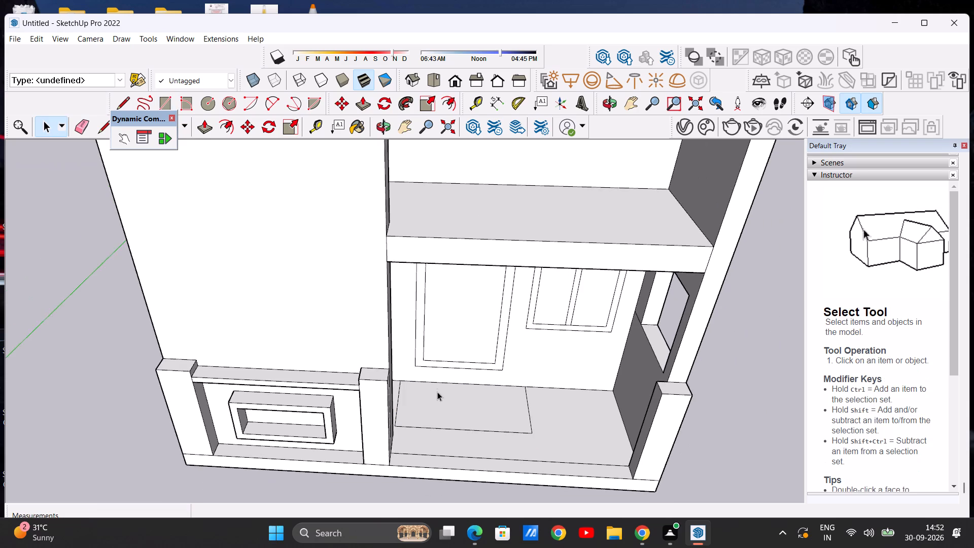
pyautogui.moveTo(444, 397); pyautogui.dragTo(464, 441, button='middle')
pyautogui.scroll(4, 498, 408)
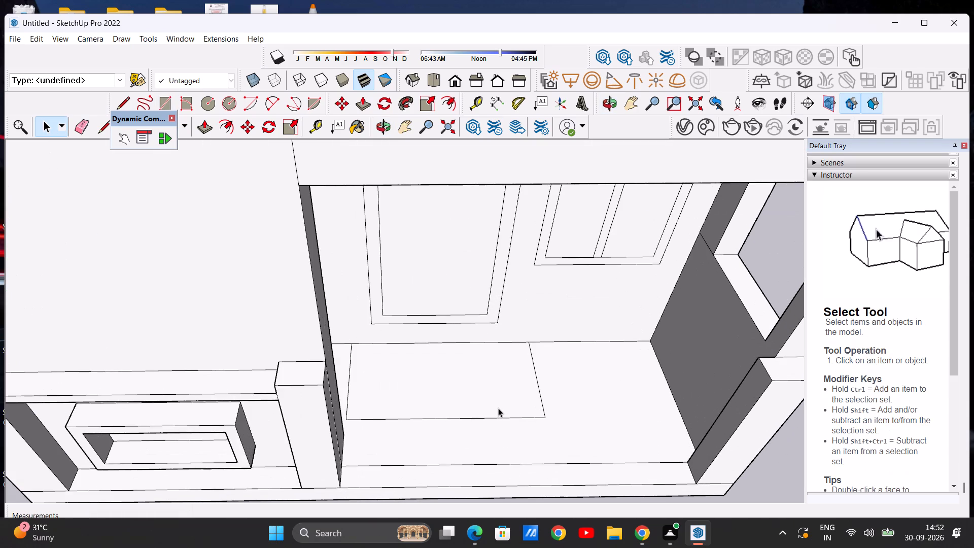
pyautogui.press('l')
pyautogui.scroll(-4, 450, 355)
pyautogui.scroll(5, 407, 362)
pyautogui.scroll(-2, 395, 362)
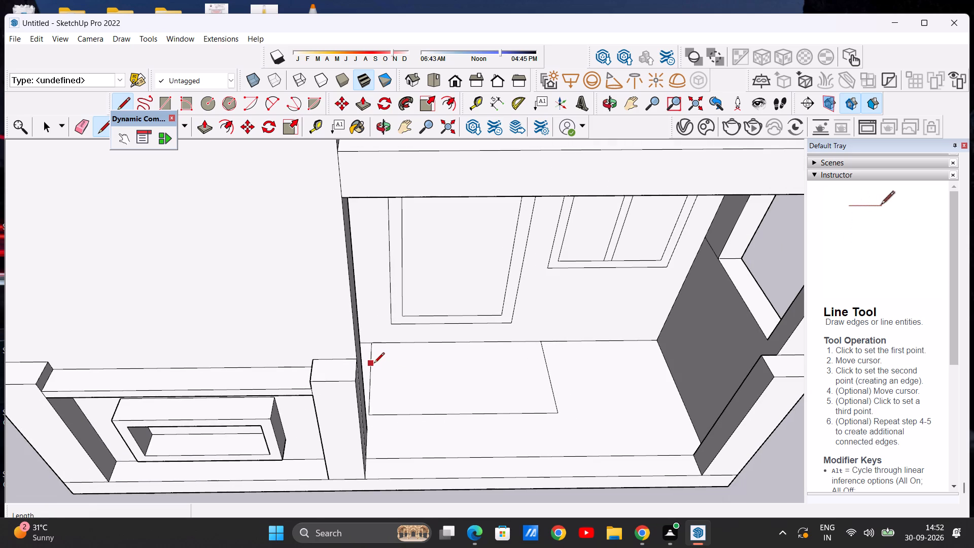
pyautogui.click(373, 367)
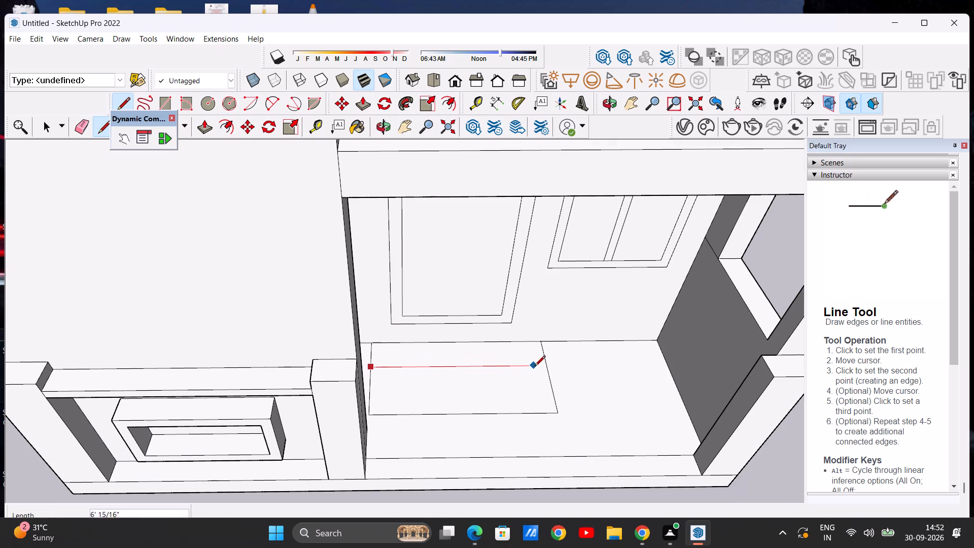
pyautogui.click(546, 368)
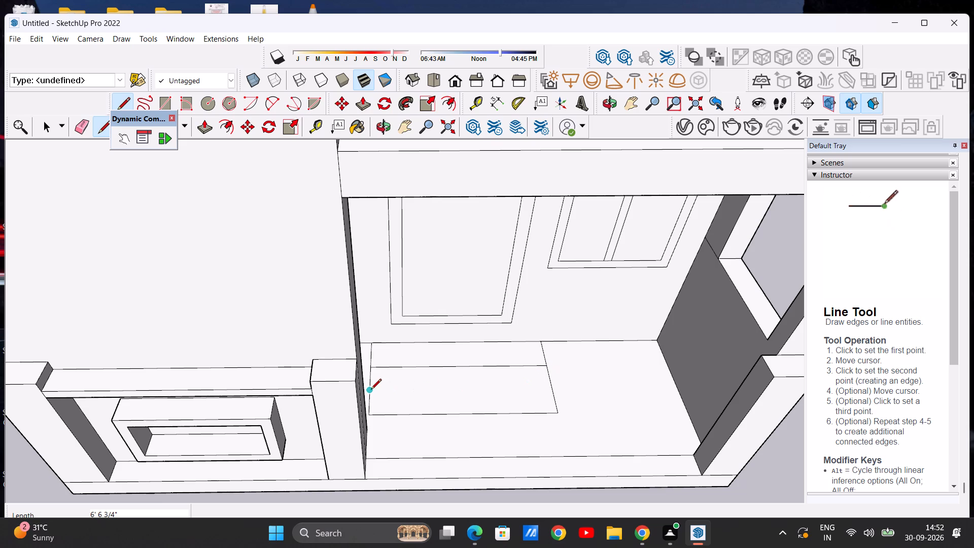
pyautogui.click(371, 390)
pyautogui.click(551, 392)
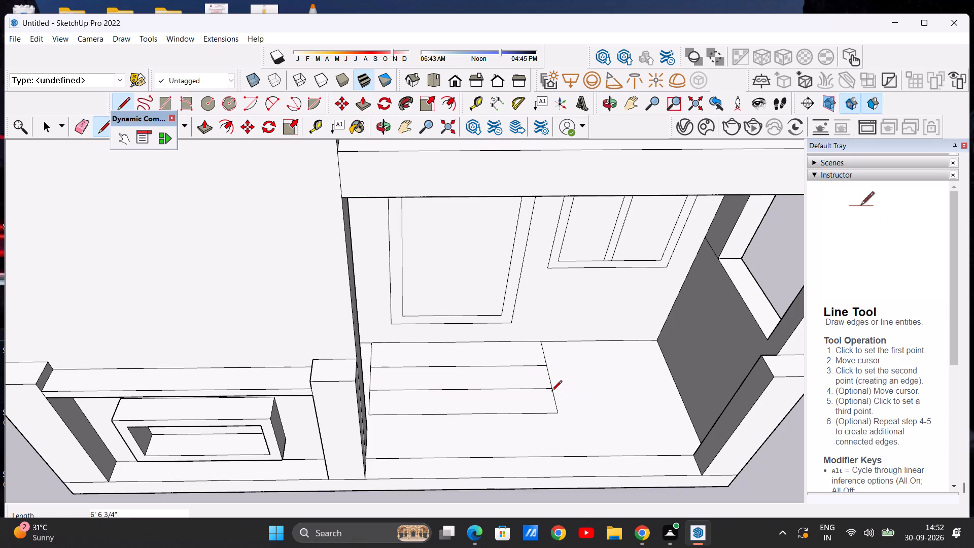
pyautogui.press('space')
# Push/Pull the floor strips up into entrance steps: about 1' 1/2" at the wall, 9" in the middle and 6" at the front.
pyautogui.scroll(-7, 483, 319)
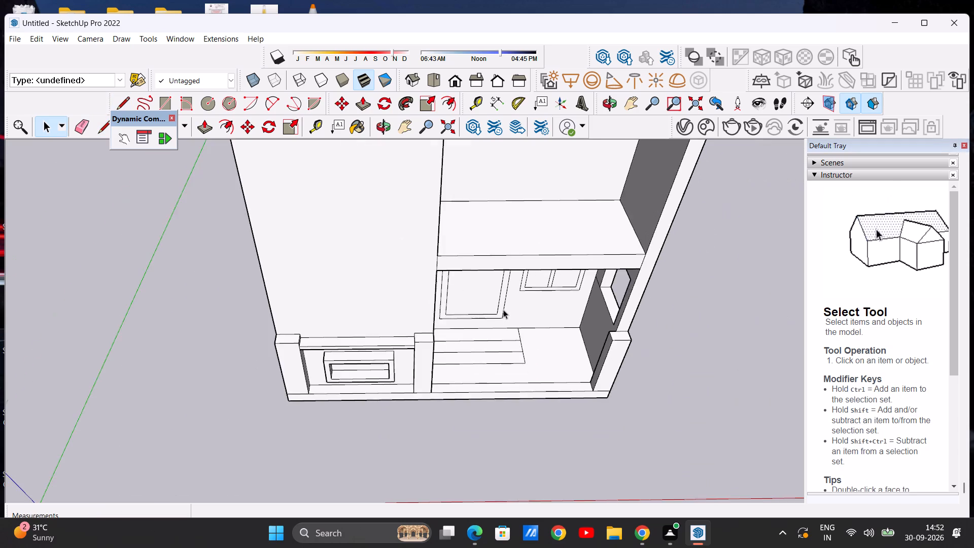
pyautogui.moveTo(539, 351); pyautogui.dragTo(451, 306, button='middle')
pyautogui.scroll(8, 500, 361)
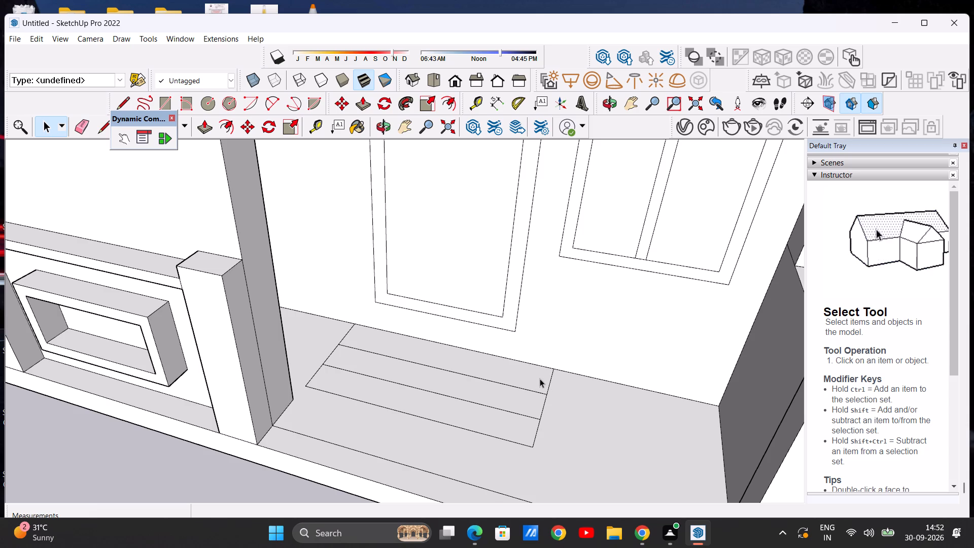
pyautogui.scroll(-3, 482, 348)
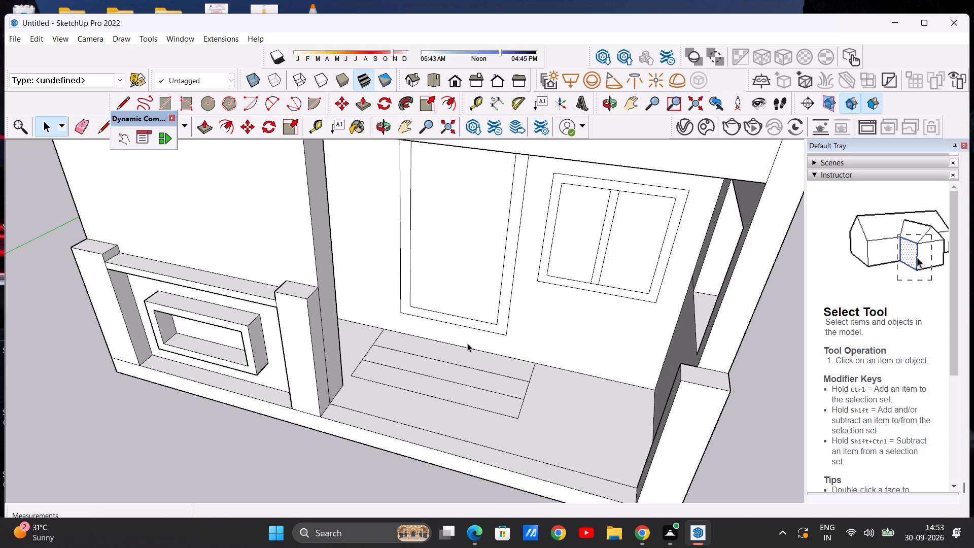
pyautogui.scroll(1, 553, 369)
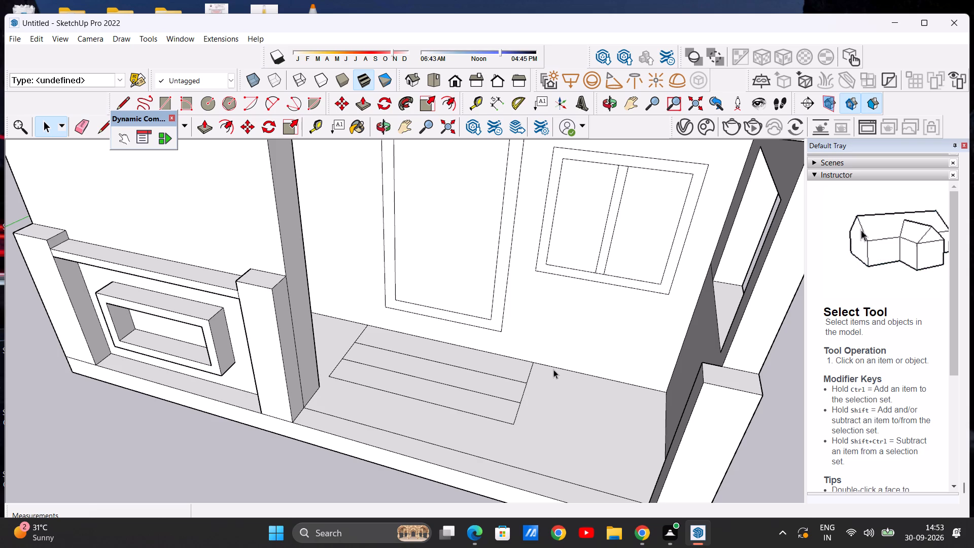
pyautogui.scroll(1, 498, 362)
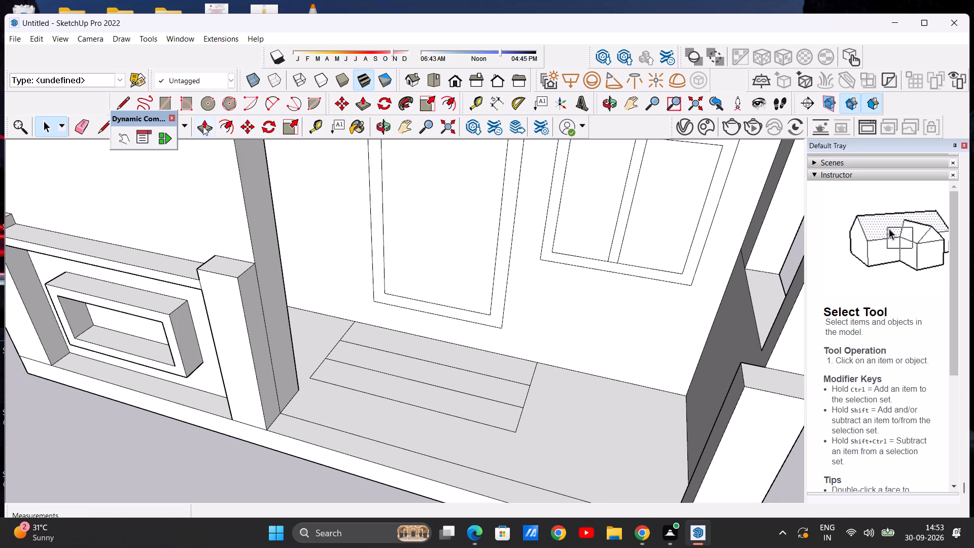
pyautogui.click(203, 126)
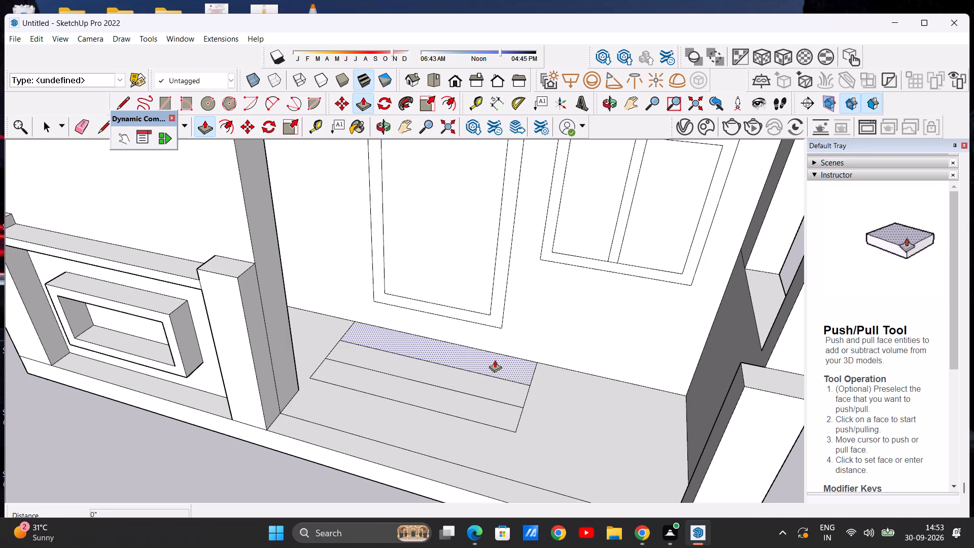
pyautogui.click(495, 360)
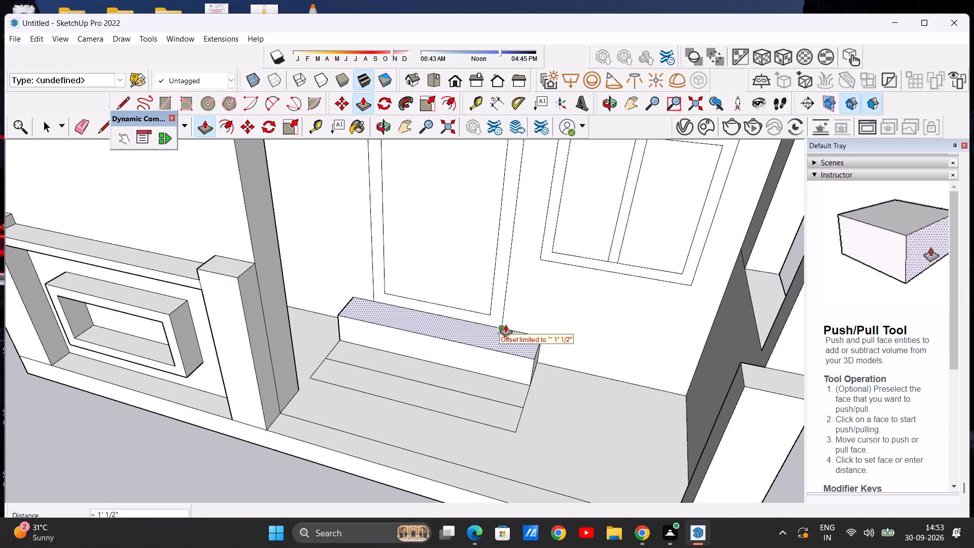
pyautogui.click(505, 324)
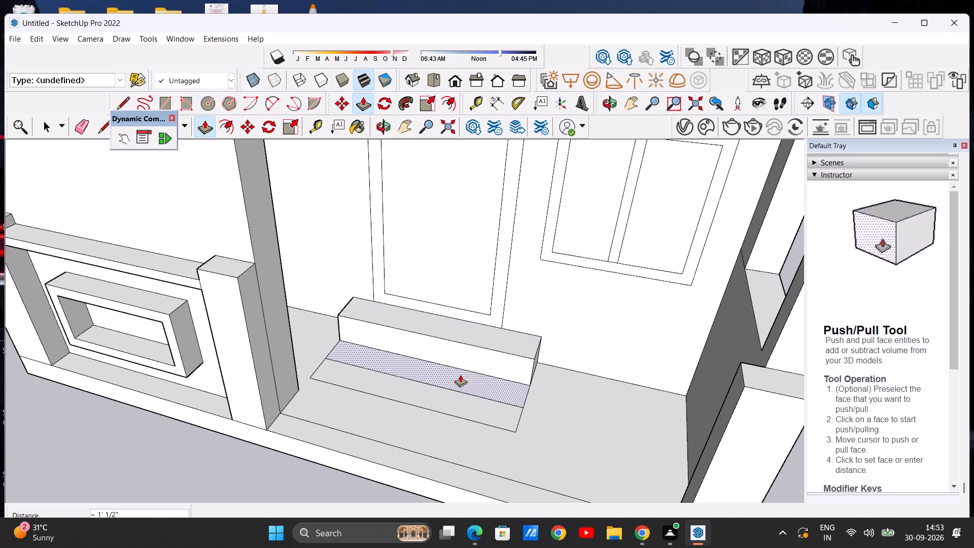
pyautogui.click(460, 374)
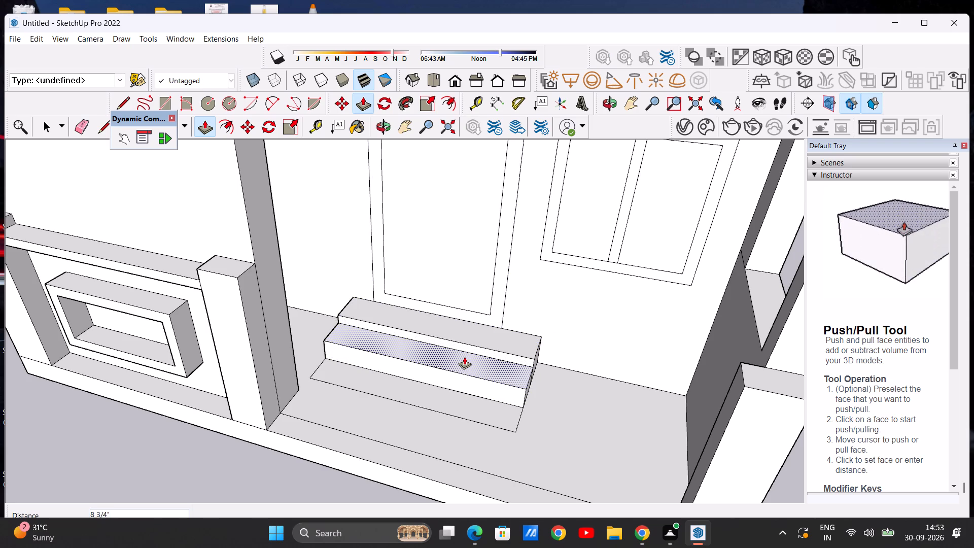
pyautogui.click(464, 356)
pyautogui.click(451, 395)
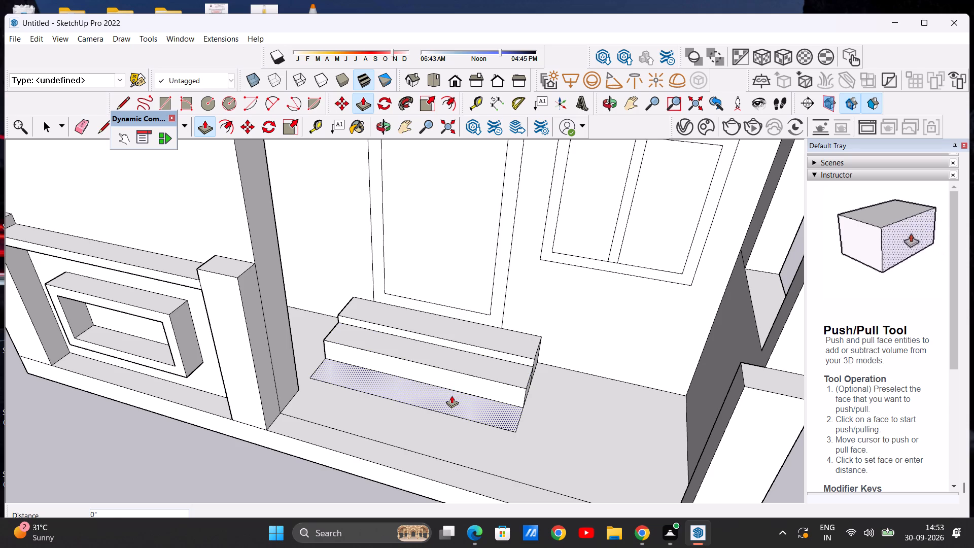
pyautogui.click(452, 383)
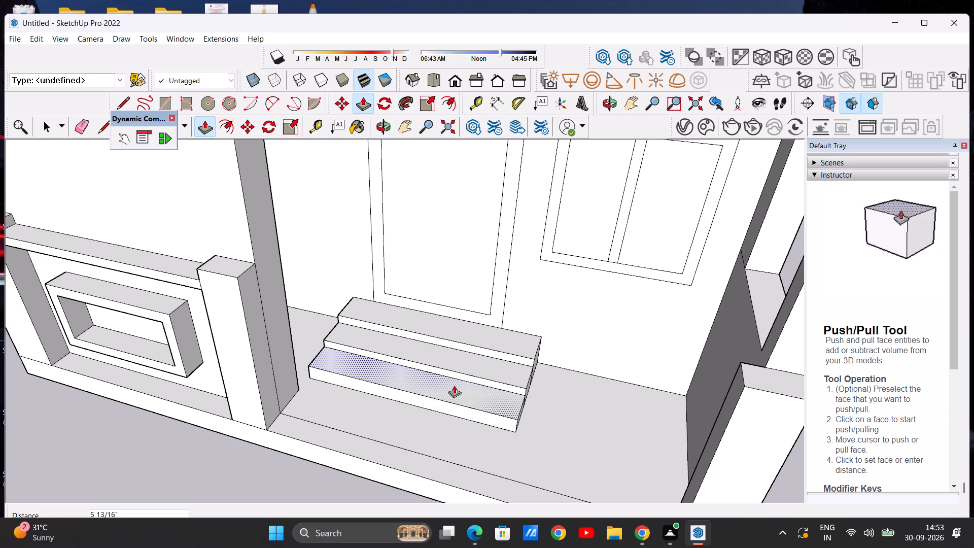
pyautogui.press('space')
# Examine the entrance steps against the door, window and whole elevation from above and the front.
pyautogui.scroll(-11, 448, 328)
pyautogui.moveTo(467, 354); pyautogui.dragTo(489, 348, button='middle')
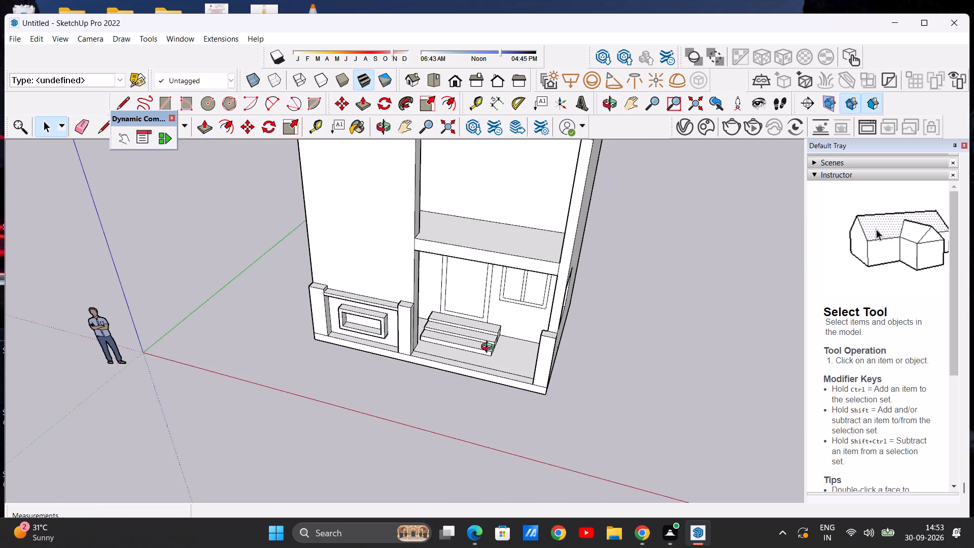
pyautogui.moveTo(489, 348); pyautogui.dragTo(528, 259, button='middle')
pyautogui.scroll(-7, 478, 299)
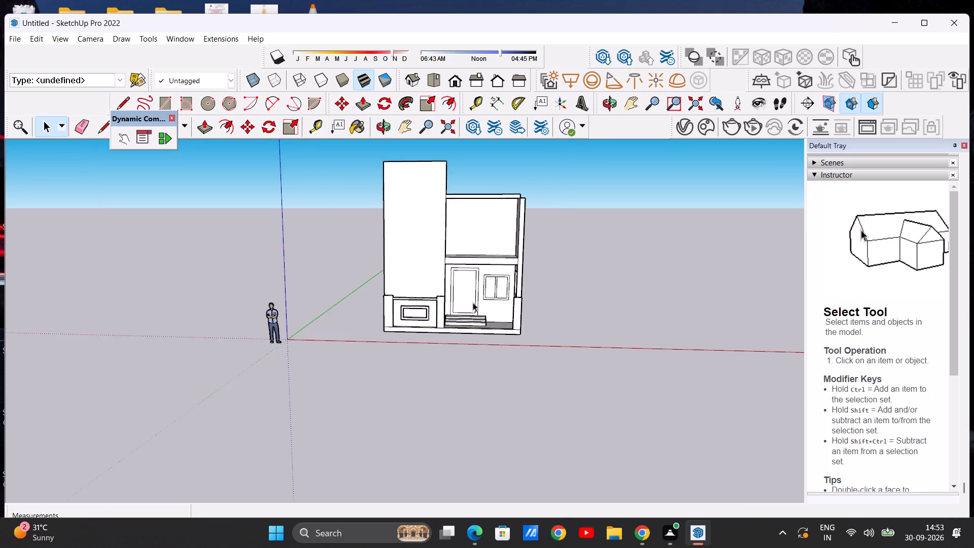
pyautogui.moveTo(473, 306); pyautogui.dragTo(477, 284, button='middle')
pyautogui.scroll(6, 495, 281)
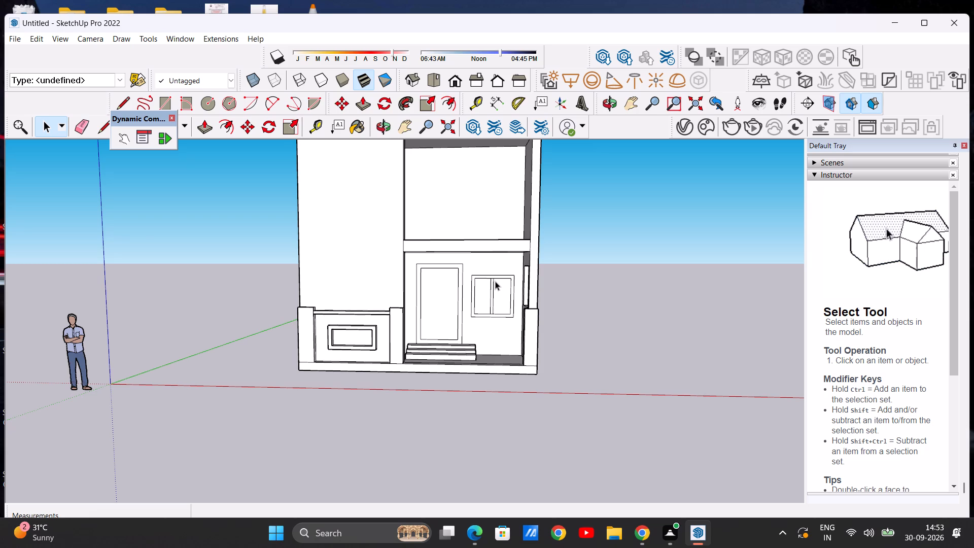
pyautogui.scroll(-2, 492, 285)
pyautogui.scroll(2, 462, 282)
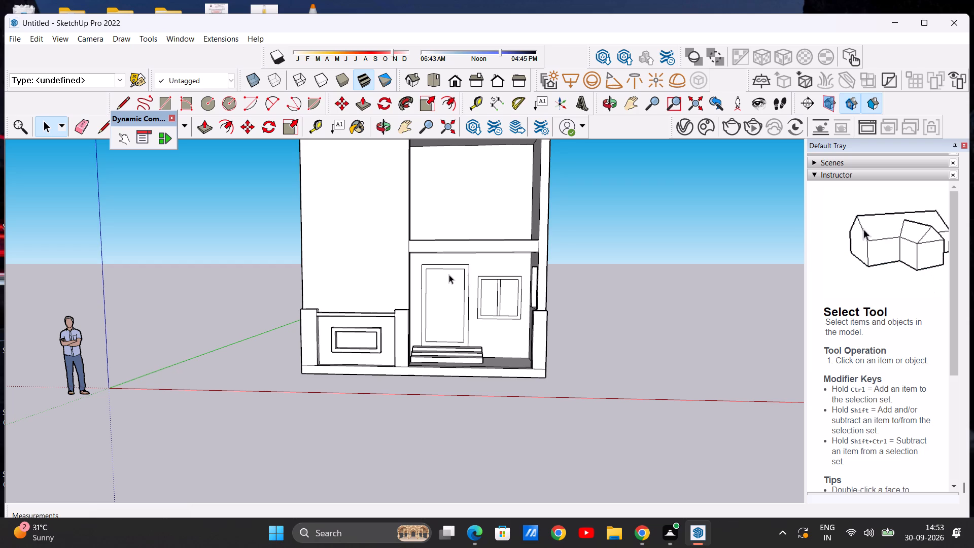
pyautogui.scroll(3, 474, 278)
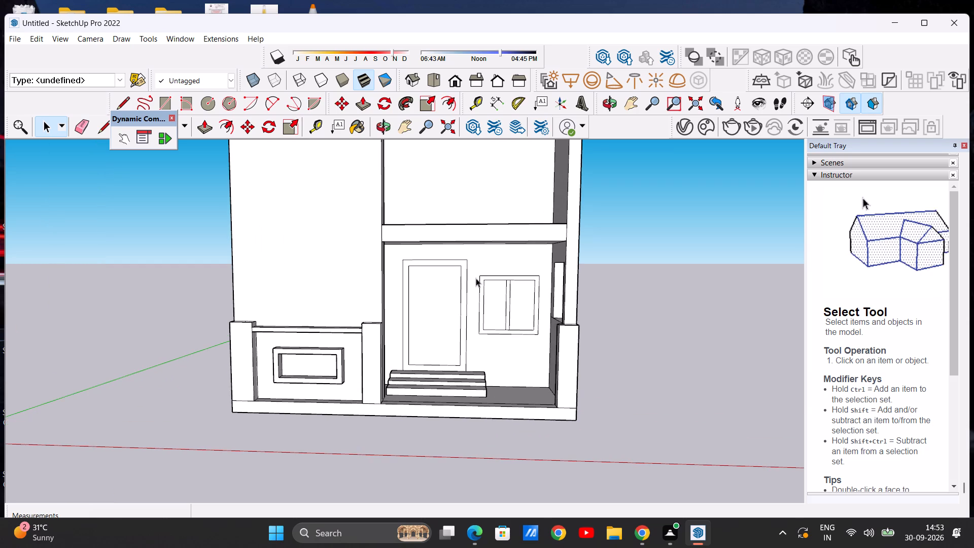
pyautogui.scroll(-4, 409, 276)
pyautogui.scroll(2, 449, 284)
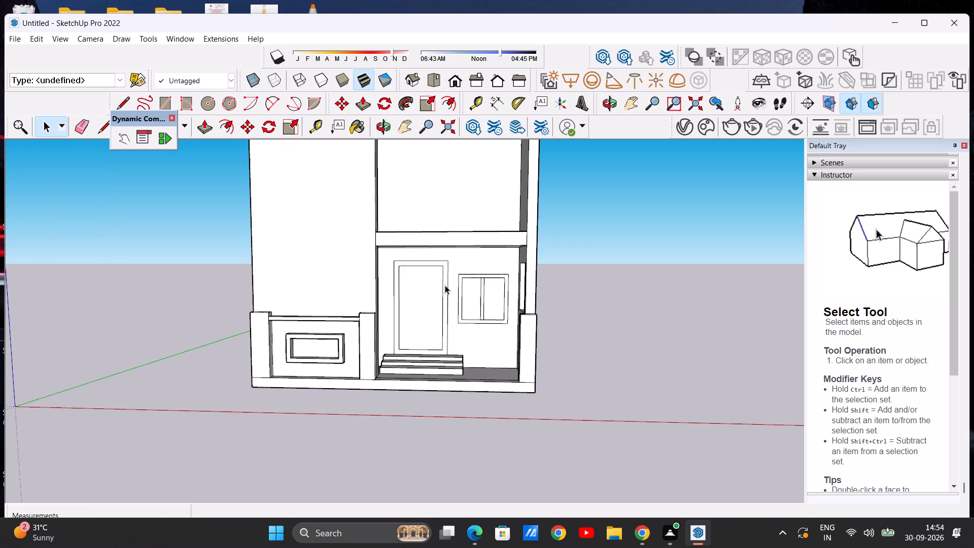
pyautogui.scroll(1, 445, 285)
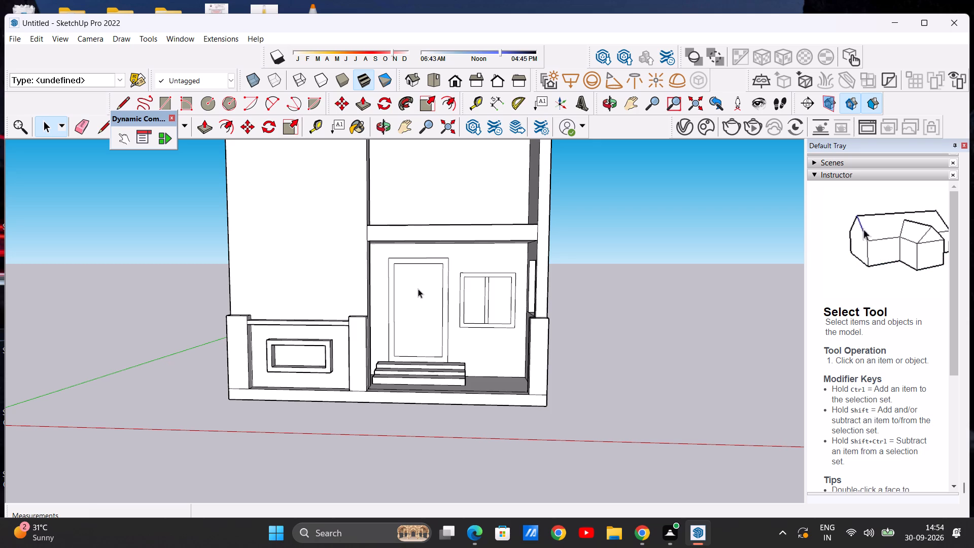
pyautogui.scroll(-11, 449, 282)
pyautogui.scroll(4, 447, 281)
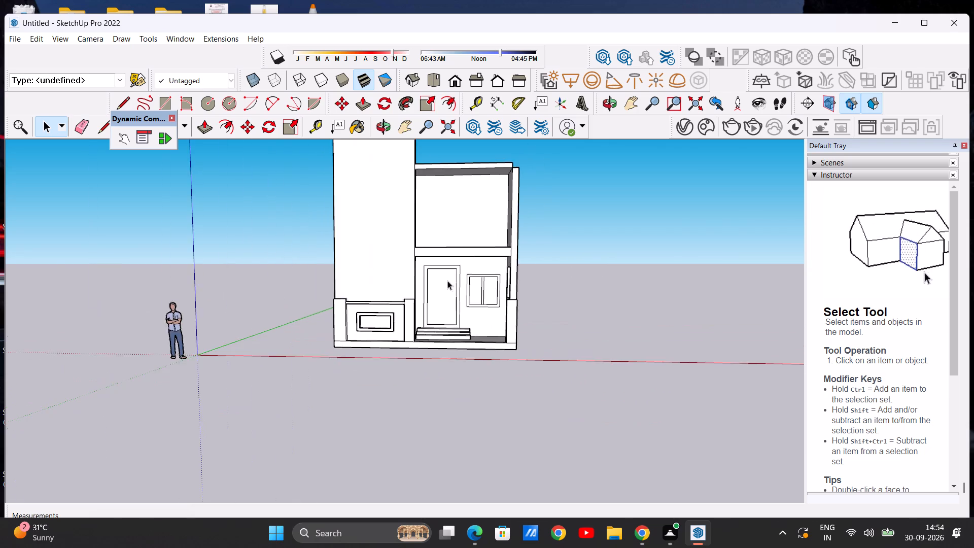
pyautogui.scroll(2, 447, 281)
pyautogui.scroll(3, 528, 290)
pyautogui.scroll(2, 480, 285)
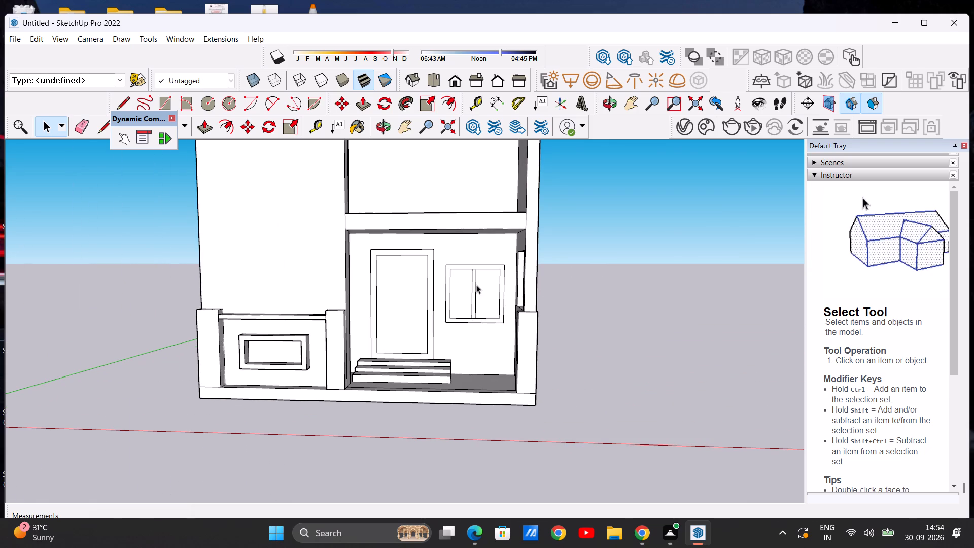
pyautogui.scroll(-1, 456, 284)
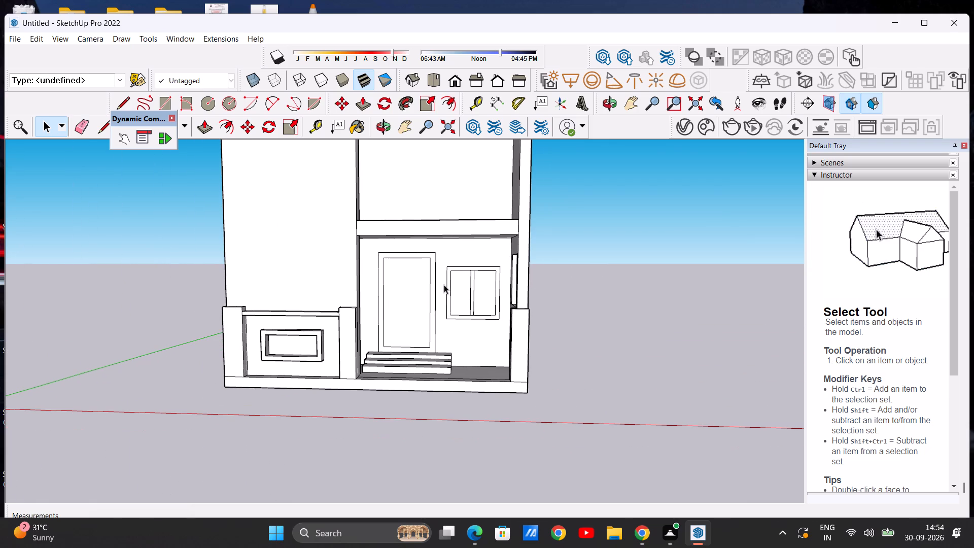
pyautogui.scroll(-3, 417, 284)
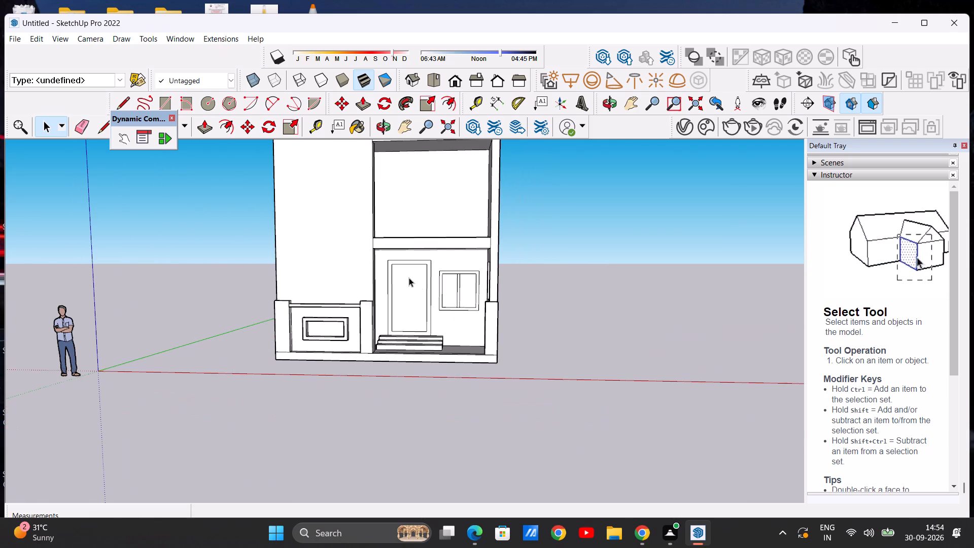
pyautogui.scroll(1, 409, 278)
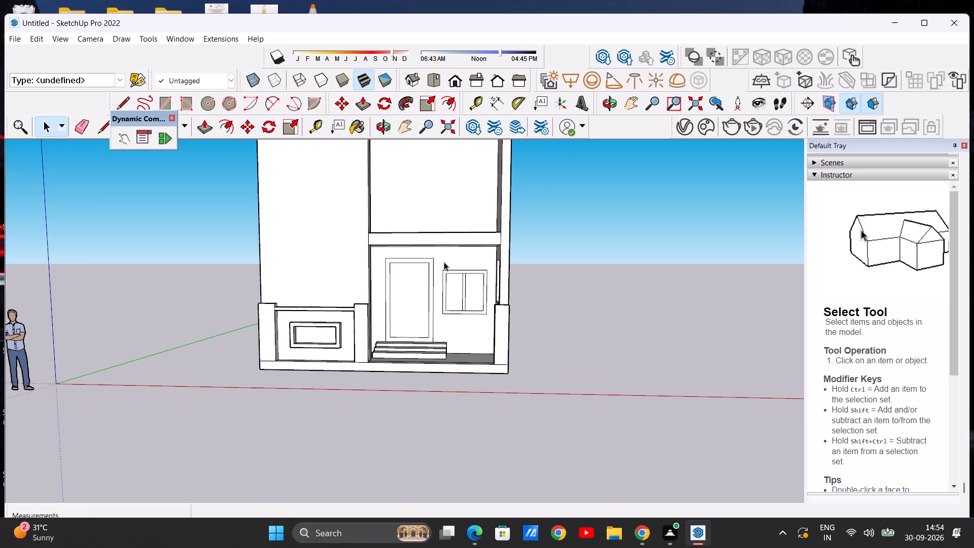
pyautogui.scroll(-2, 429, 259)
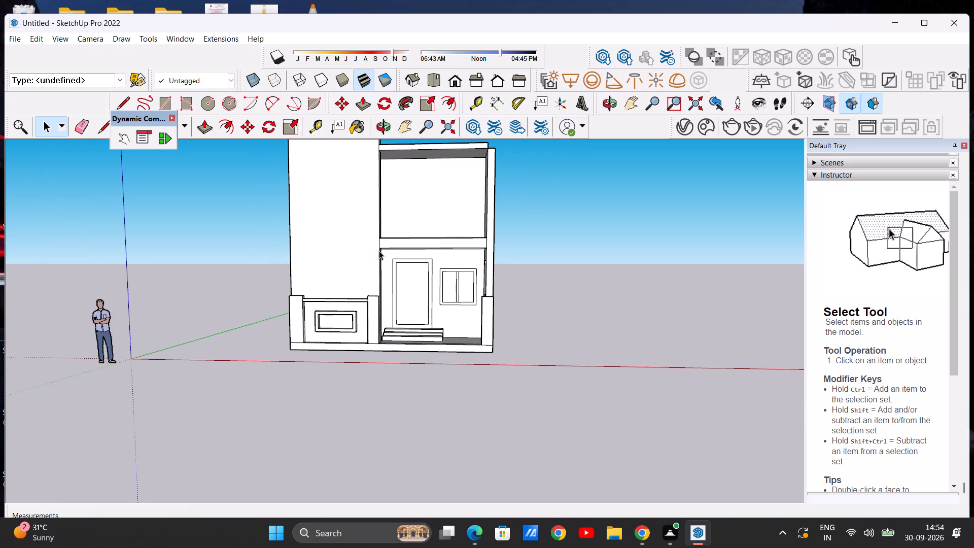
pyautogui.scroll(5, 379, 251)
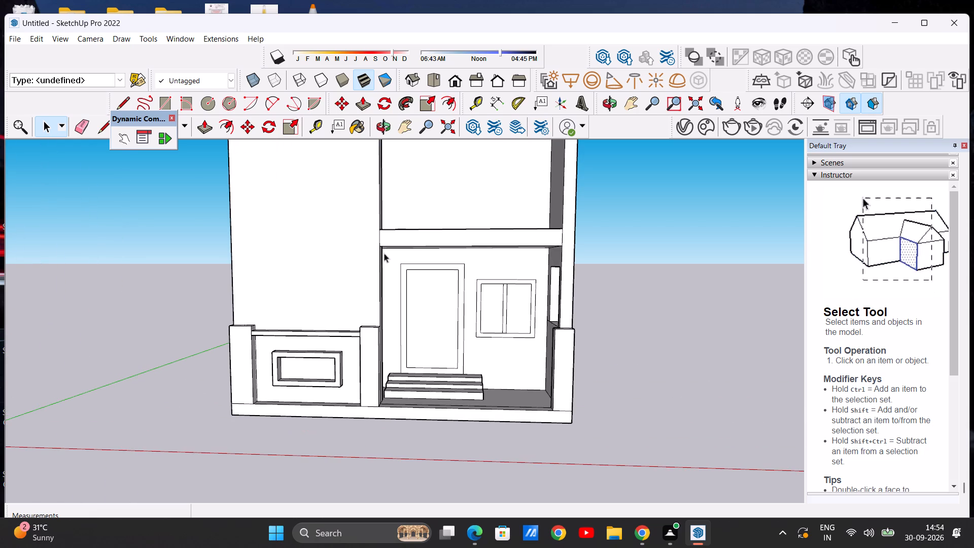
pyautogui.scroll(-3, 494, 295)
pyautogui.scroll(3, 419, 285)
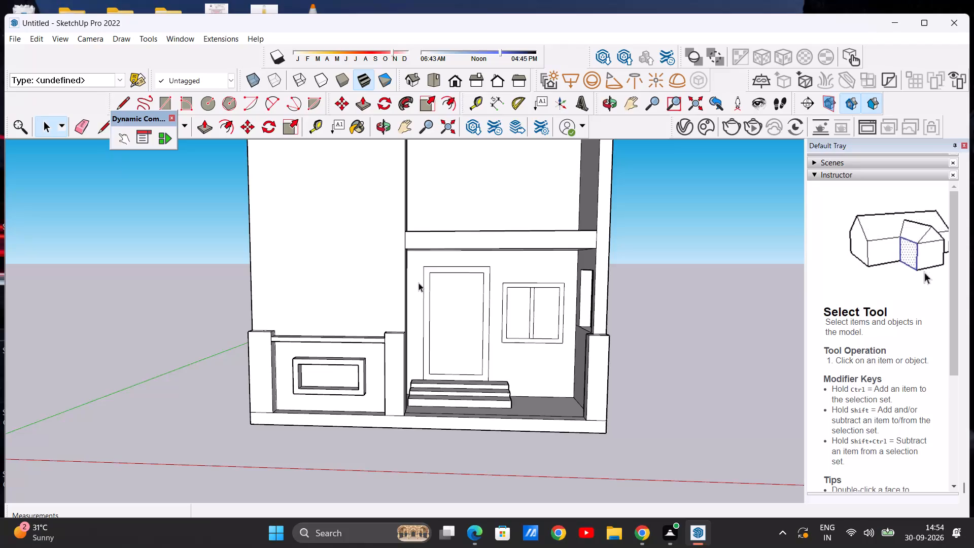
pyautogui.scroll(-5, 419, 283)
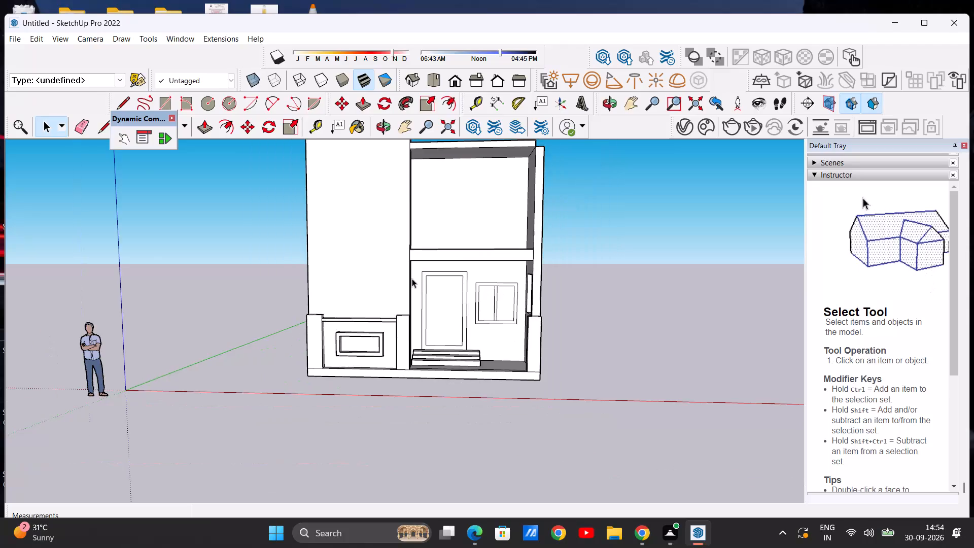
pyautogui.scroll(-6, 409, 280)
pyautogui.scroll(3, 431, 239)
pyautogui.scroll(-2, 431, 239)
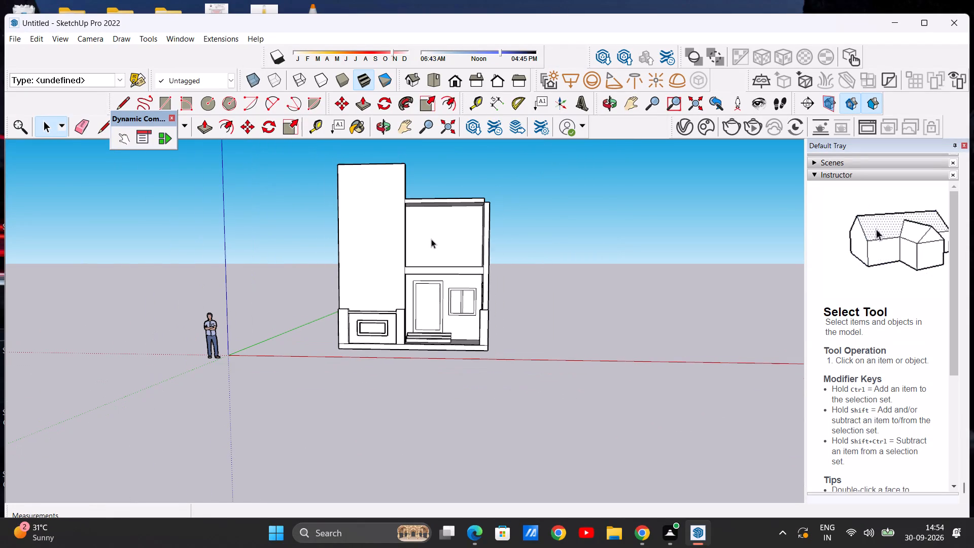
# Push/Pull the top face of the side and back walls up about 4' 5 1/2" above the roof slab as a terrace parapet.
pyautogui.moveTo(512, 232); pyautogui.dragTo(441, 300, button='middle')
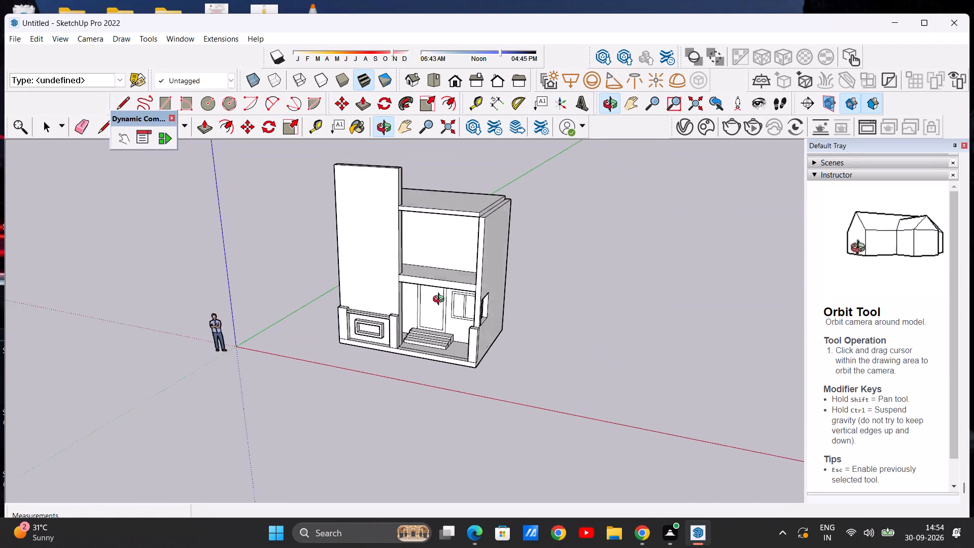
pyautogui.moveTo(441, 300); pyautogui.dragTo(437, 356, button='middle')
pyautogui.scroll(4, 490, 211)
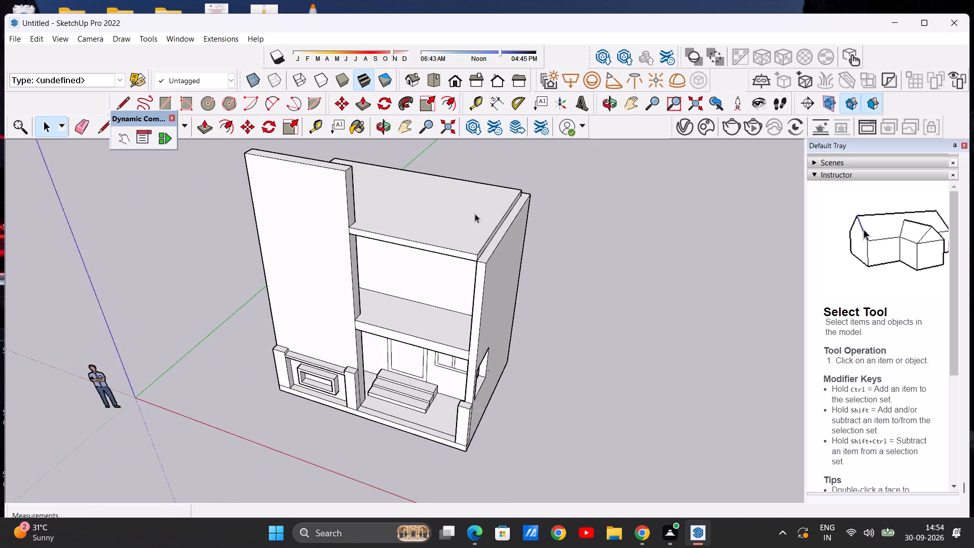
pyautogui.scroll(-12, 466, 228)
pyautogui.scroll(7, 466, 220)
pyautogui.moveTo(437, 249); pyautogui.dragTo(445, 300, button='middle')
pyautogui.scroll(2, 472, 283)
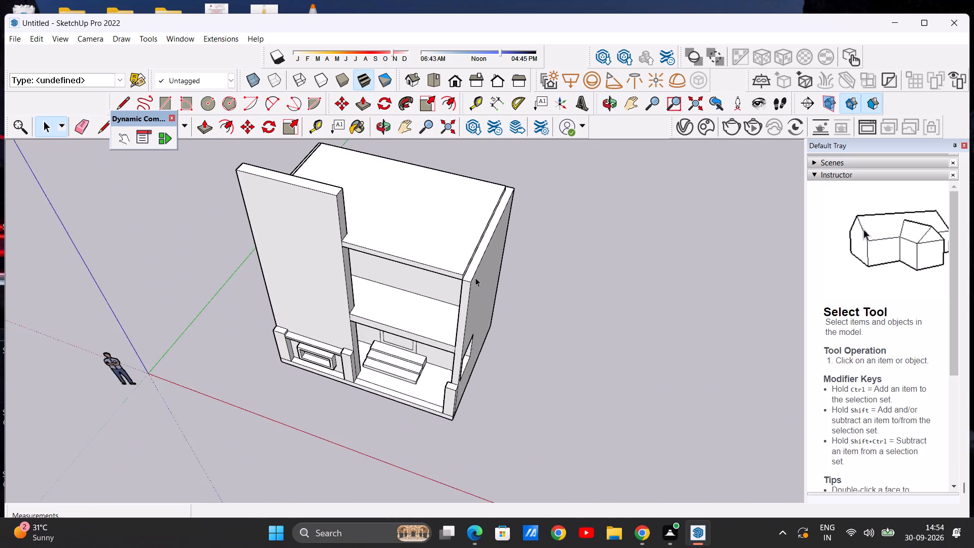
pyautogui.scroll(2, 475, 278)
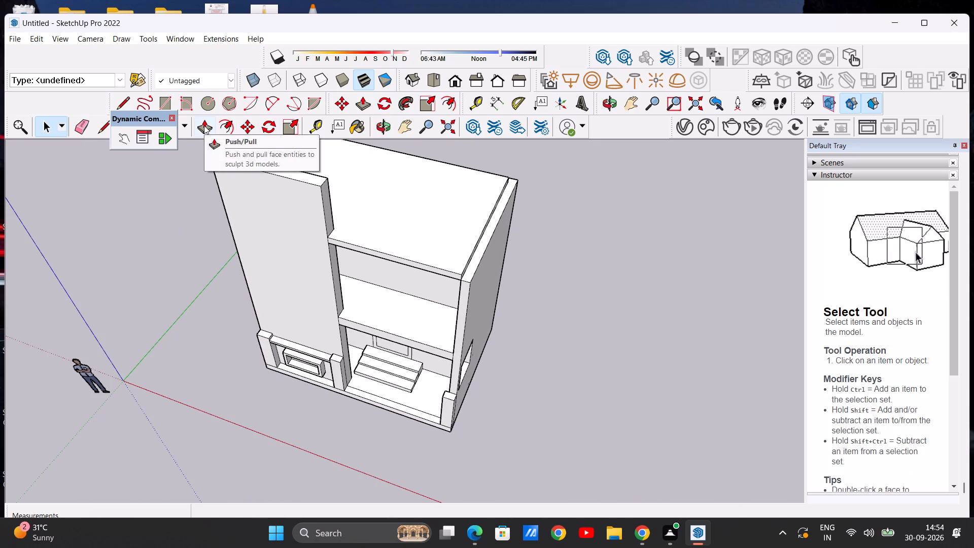
pyautogui.click(204, 125)
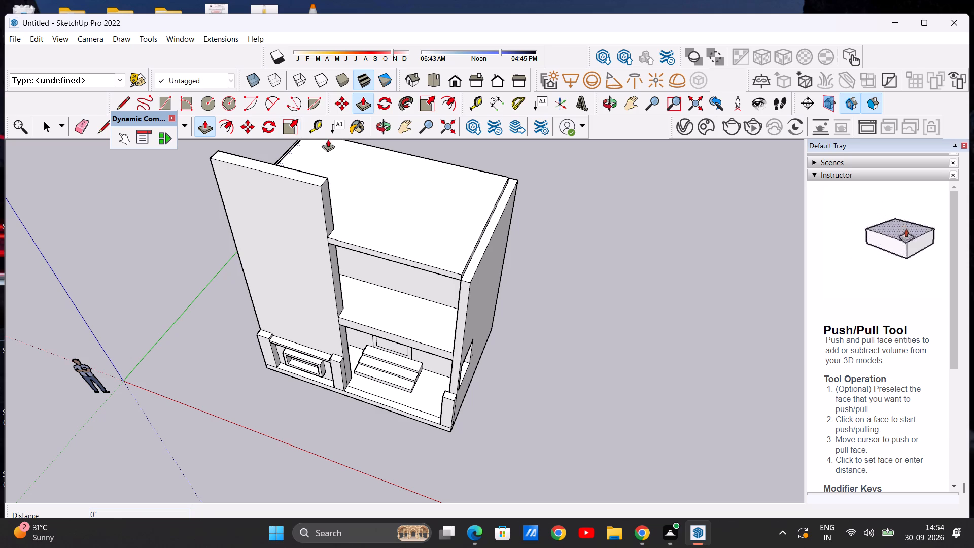
pyautogui.scroll(6, 472, 271)
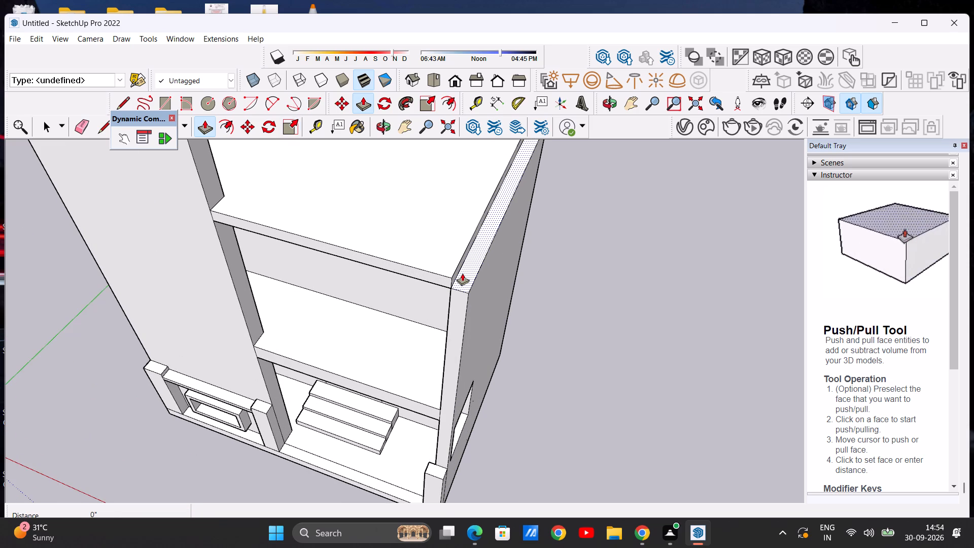
pyautogui.click(462, 273)
pyautogui.scroll(-9, 499, 188)
pyautogui.moveTo(500, 194); pyautogui.dragTo(506, 183, button='middle')
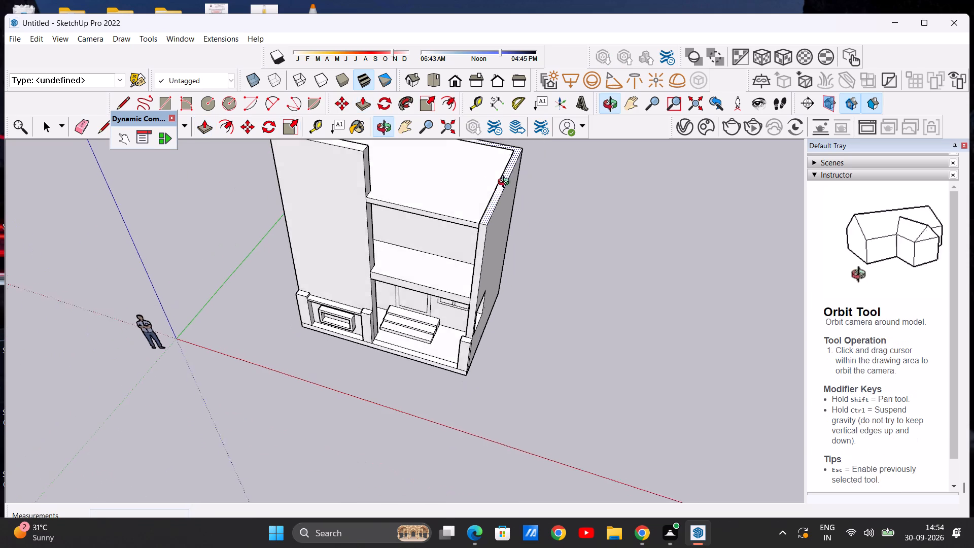
pyautogui.moveTo(506, 183); pyautogui.dragTo(514, 158, button='middle')
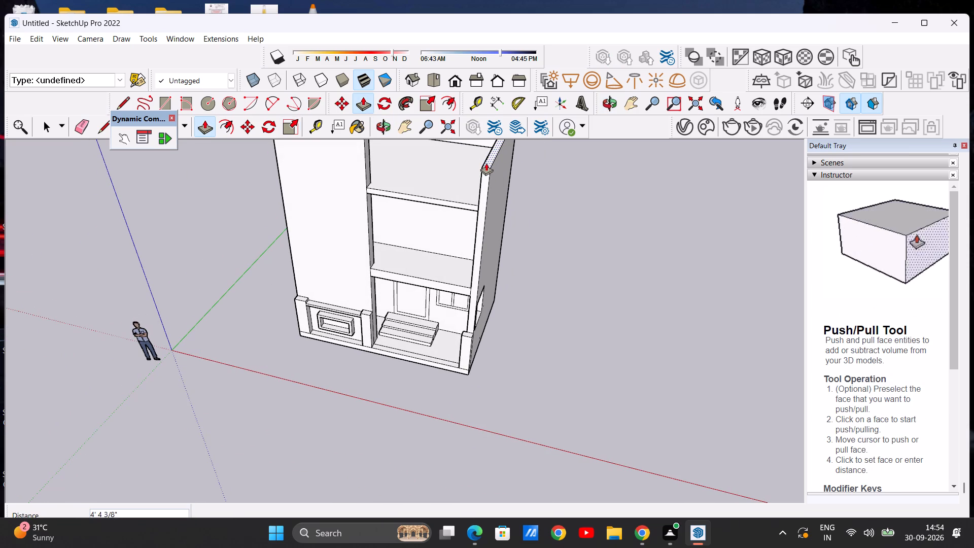
pyautogui.click(486, 162)
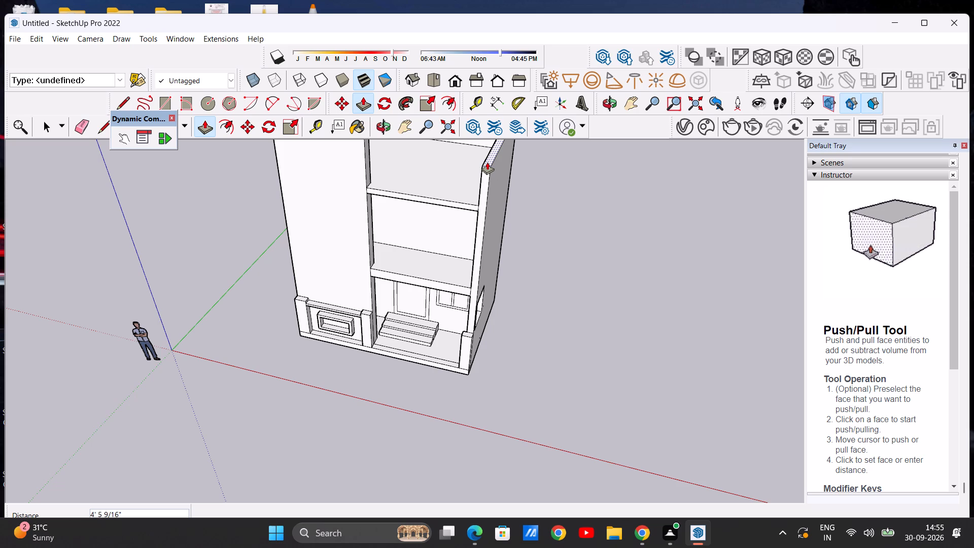
pyautogui.press('space')
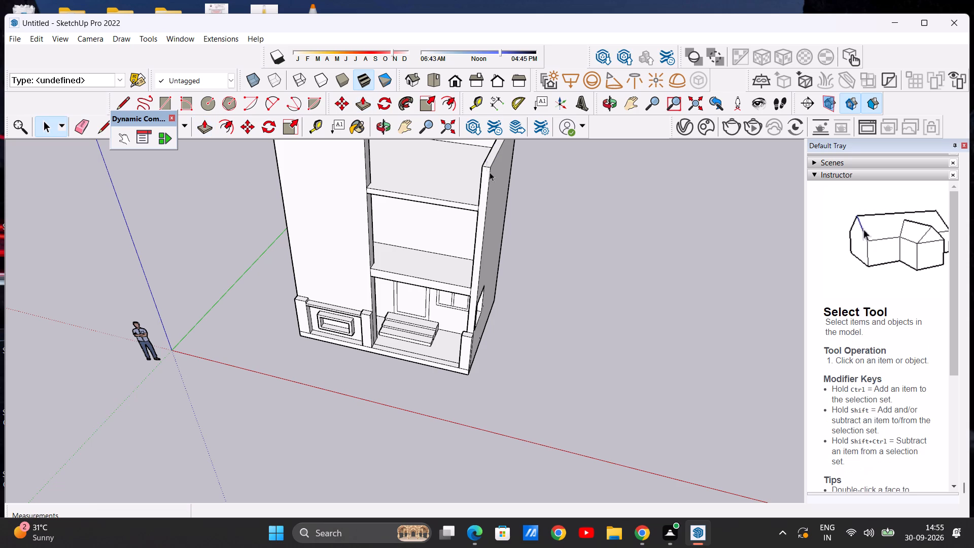
# Examine the raised parapet walls and the roof terrace from the front and from both sides of the house.
pyautogui.scroll(-8, 533, 366)
pyautogui.moveTo(460, 329); pyautogui.dragTo(517, 196, button='middle')
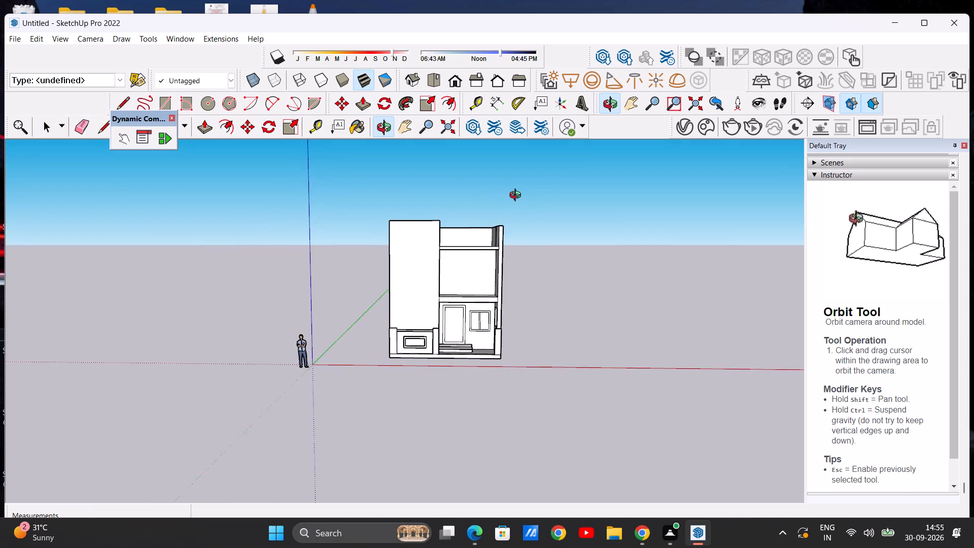
pyautogui.moveTo(517, 196); pyautogui.dragTo(491, 197, button='middle')
pyautogui.scroll(4, 493, 227)
pyautogui.scroll(-5, 497, 235)
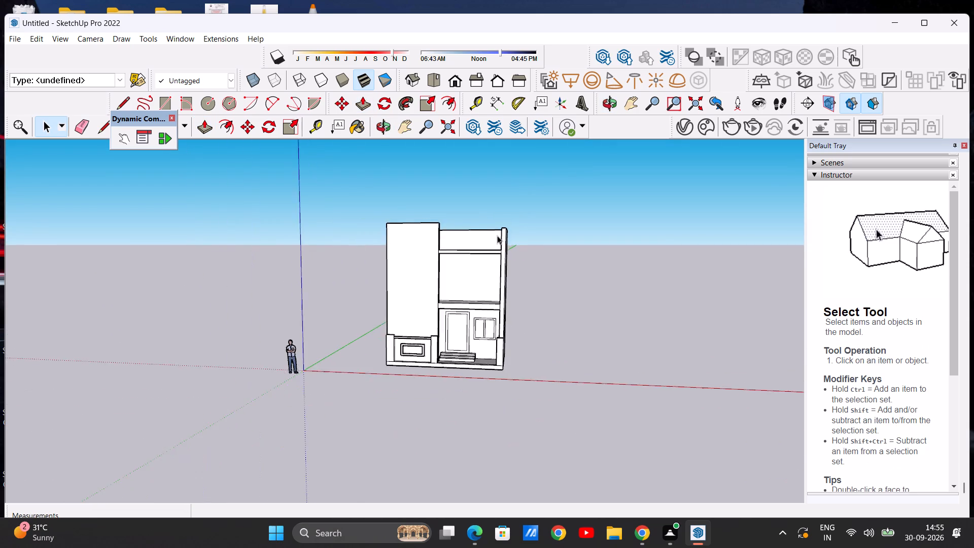
pyautogui.scroll(-2, 497, 235)
pyautogui.moveTo(398, 242); pyautogui.dragTo(511, 252, button='middle')
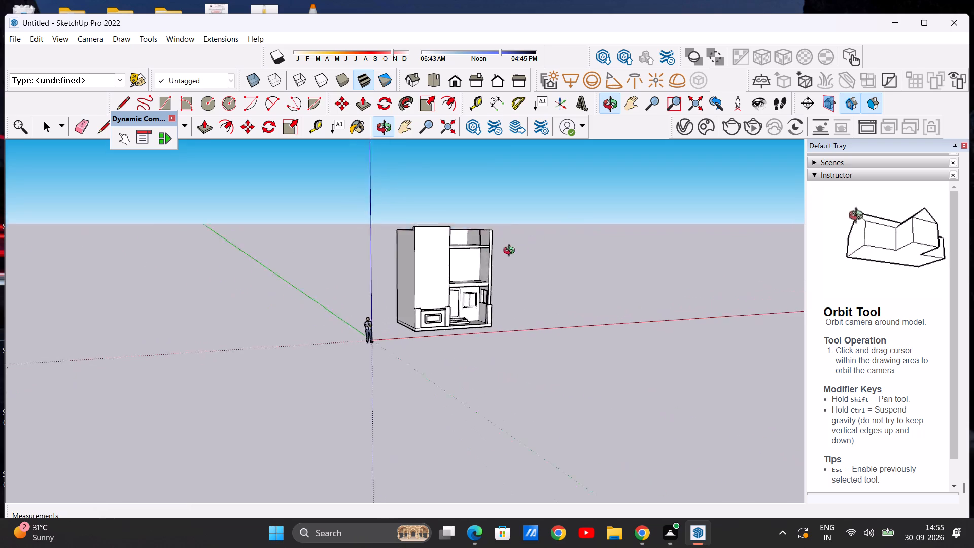
pyautogui.moveTo(511, 252); pyautogui.dragTo(536, 316, button='middle')
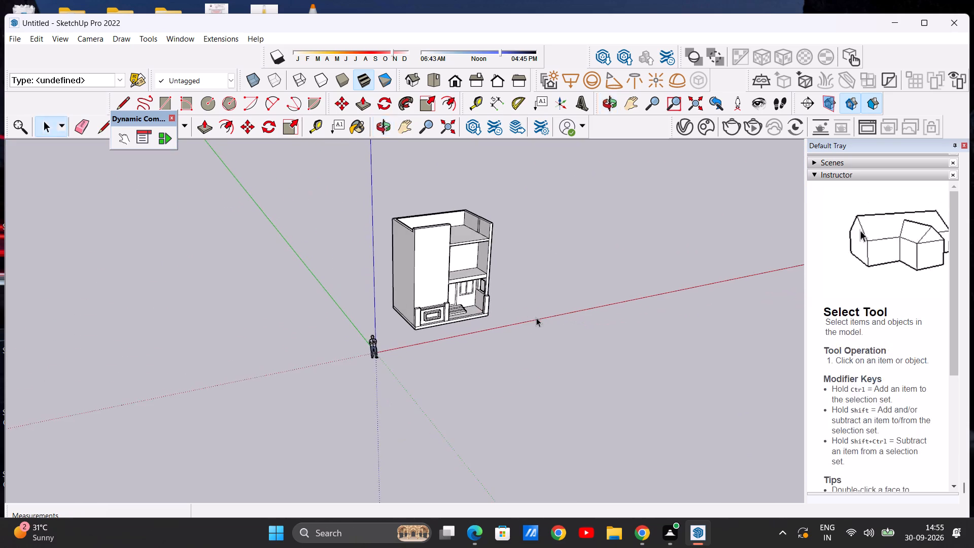
pyautogui.moveTo(536, 319); pyautogui.dragTo(358, 334, button='middle')
pyautogui.moveTo(524, 266); pyautogui.dragTo(406, 232, button='middle')
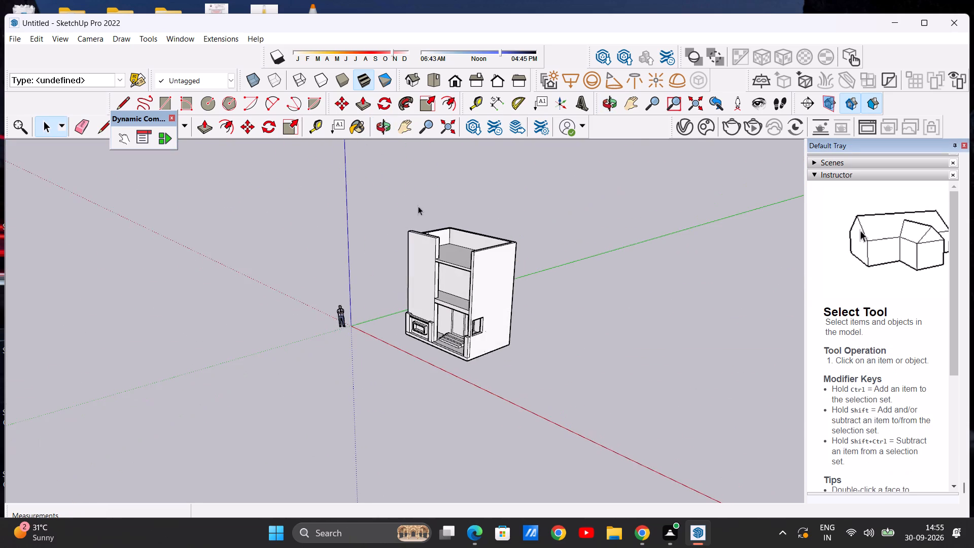
# Push/Pull the top face of the tall front wall beside the balconies up about 1' 11 3/4".
pyautogui.scroll(11, 430, 222)
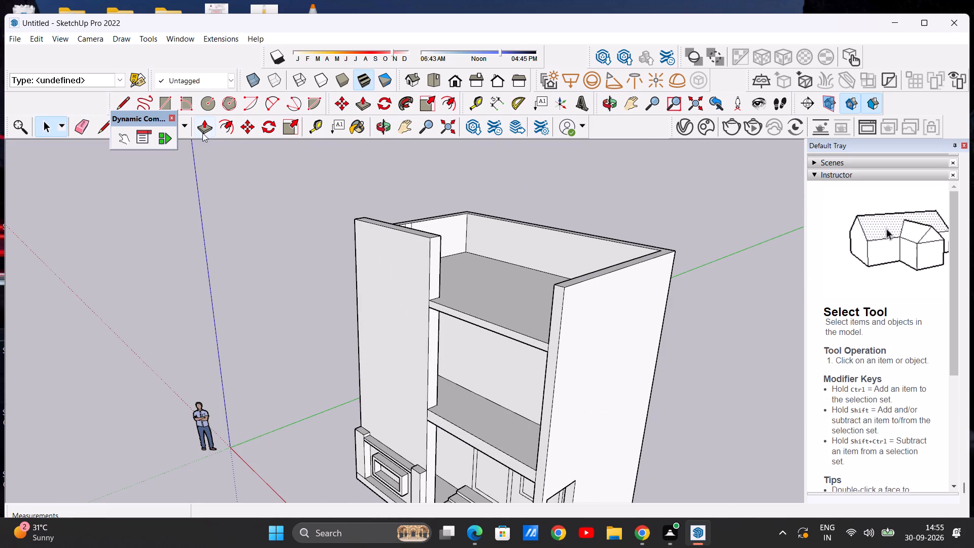
pyautogui.click(200, 124)
pyautogui.moveTo(438, 234); pyautogui.dragTo(438, 258, button='middle')
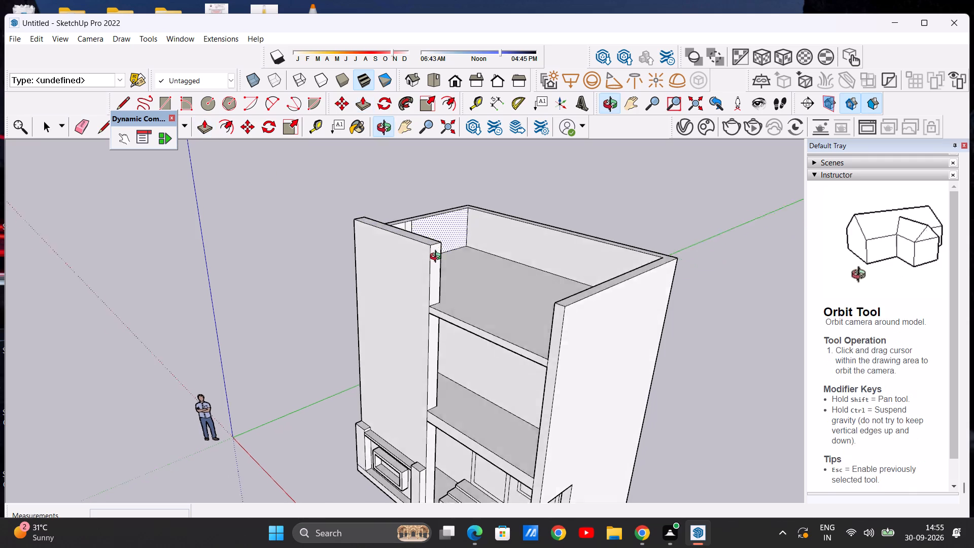
pyautogui.moveTo(438, 258); pyautogui.dragTo(441, 290, button='middle')
pyautogui.scroll(4, 425, 237)
pyautogui.click(432, 266)
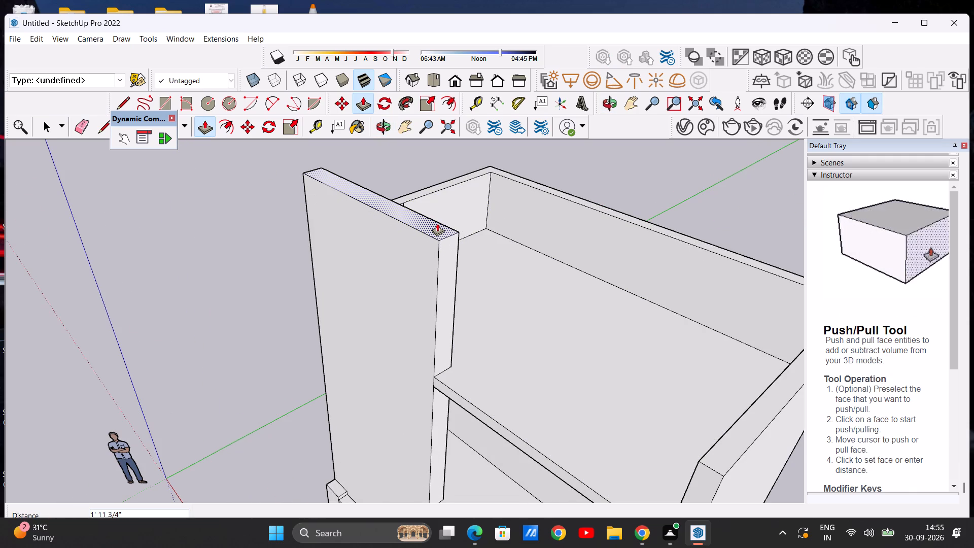
pyautogui.click(437, 223)
pyautogui.press('space')
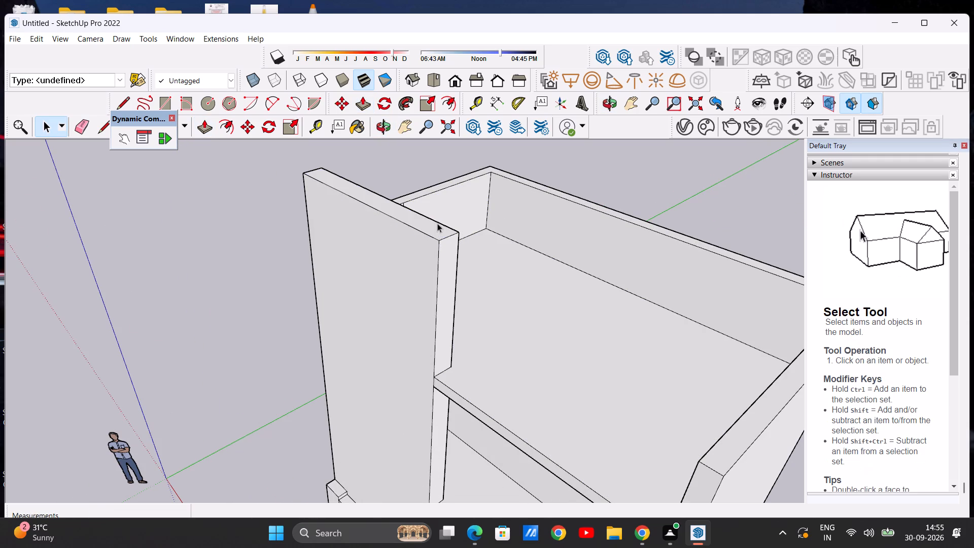
# Examine the heightened front wall against the parapet and the whole elevation from the side and the front.
pyautogui.scroll(-11, 437, 223)
pyautogui.moveTo(399, 263); pyautogui.dragTo(787, 199, button='middle')
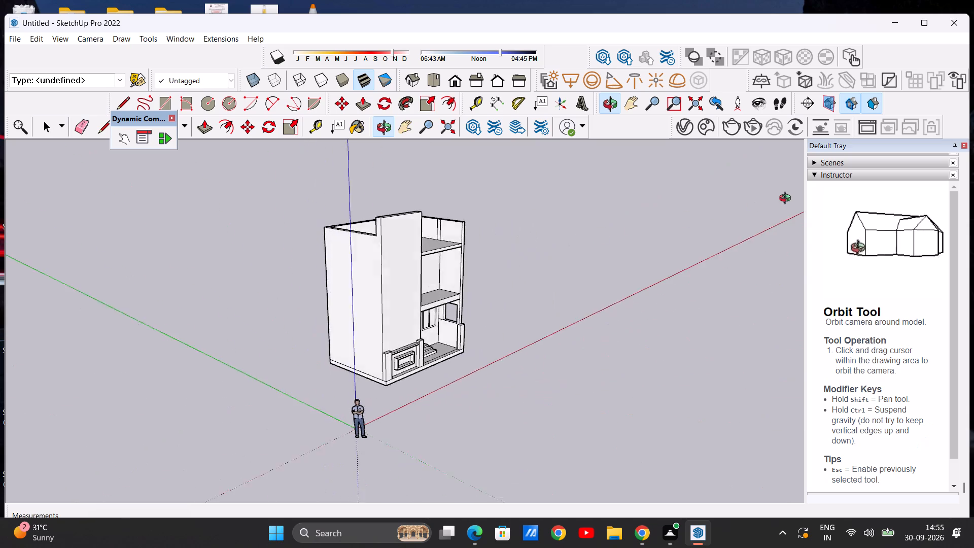
pyautogui.moveTo(787, 199); pyautogui.dragTo(557, 183, button='middle')
pyautogui.moveTo(424, 297); pyautogui.dragTo(426, 275, button='middle')
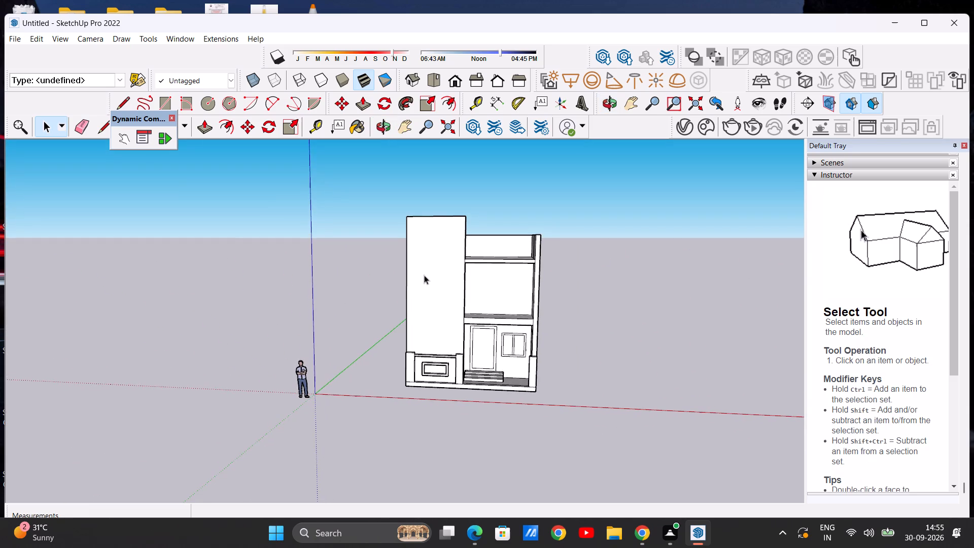
pyautogui.scroll(-4, 402, 282)
pyautogui.scroll(5, 496, 260)
pyautogui.scroll(-5, 490, 310)
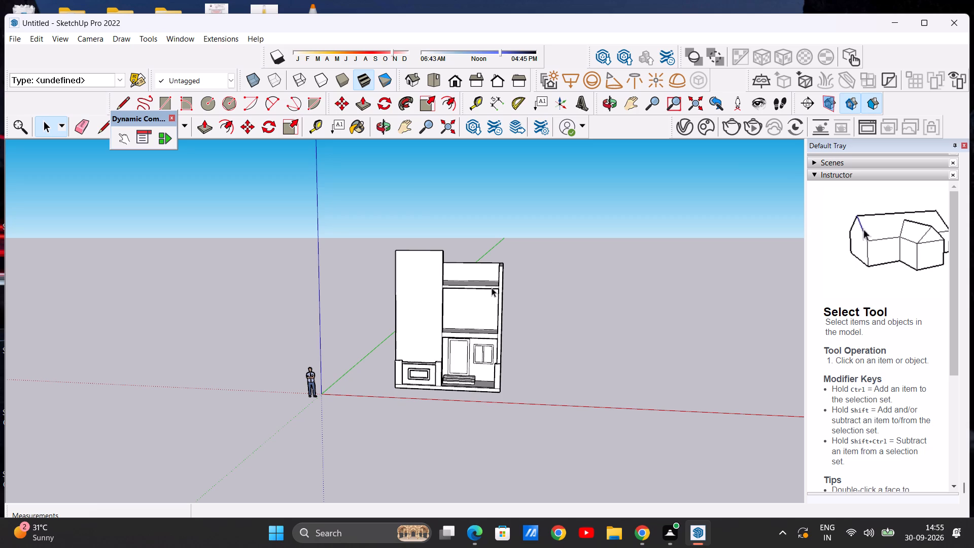
pyautogui.scroll(-3, 428, 310)
pyautogui.moveTo(439, 278); pyautogui.dragTo(432, 294, button='middle')
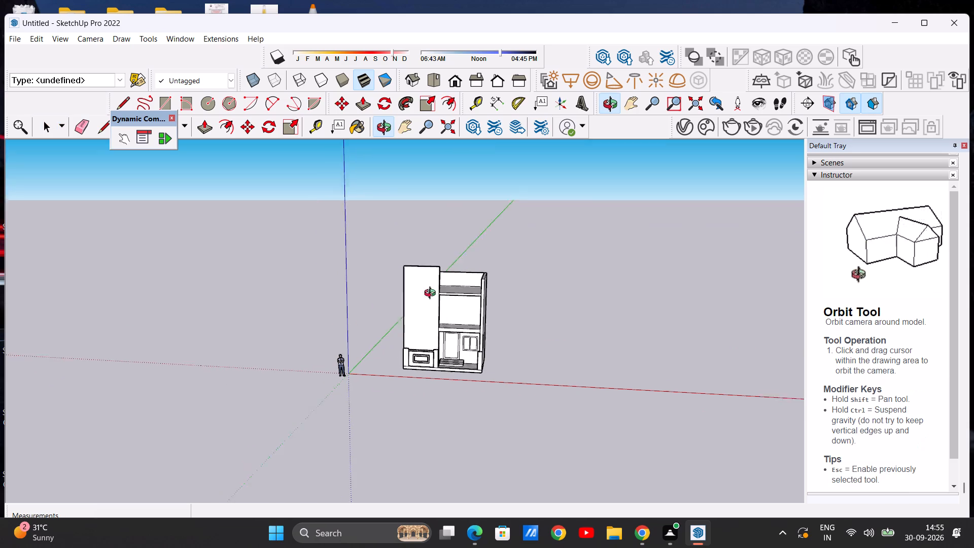
# Examine the roof terrace, parapet walls and heightened front wall from above and from the front.
pyautogui.moveTo(432, 294); pyautogui.dragTo(335, 362, button='middle')
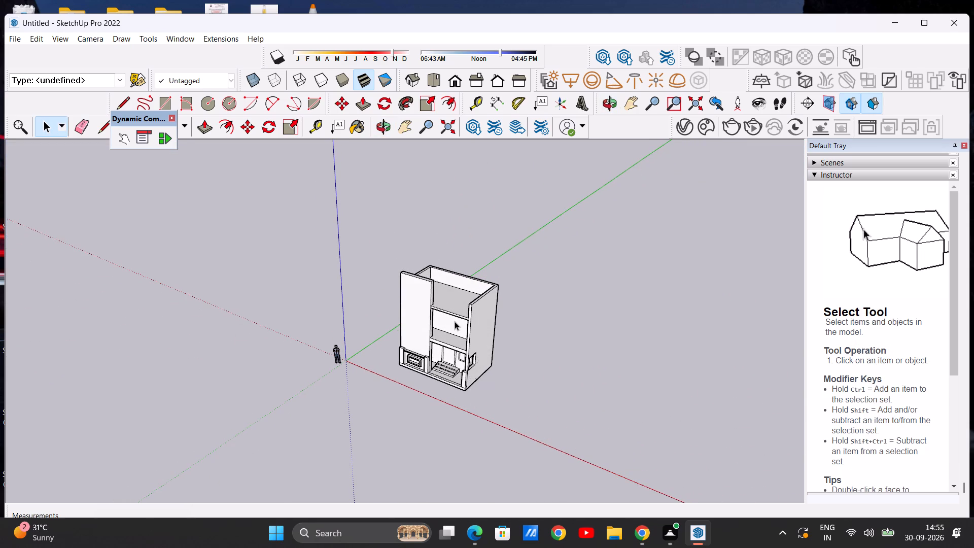
pyautogui.moveTo(446, 321); pyautogui.dragTo(426, 376, button='middle')
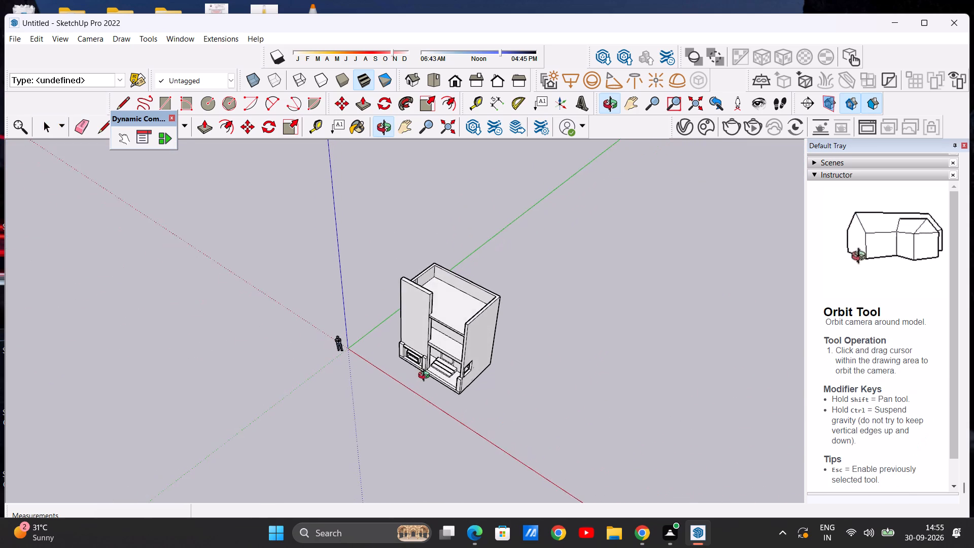
pyautogui.moveTo(426, 376); pyautogui.dragTo(487, 382, button='middle')
pyautogui.scroll(6, 401, 263)
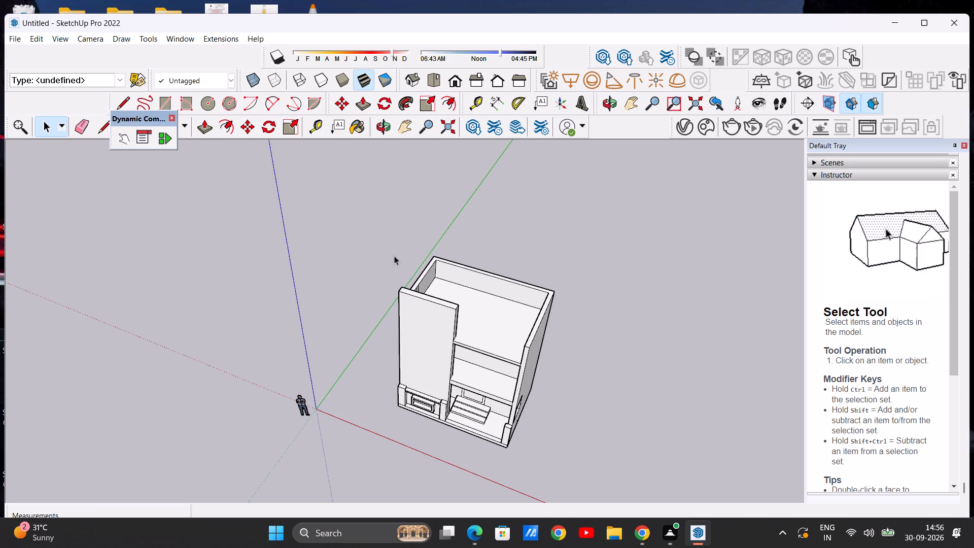
pyautogui.scroll(-9, 394, 256)
pyautogui.scroll(6, 435, 325)
pyautogui.moveTo(436, 328); pyautogui.dragTo(504, 233, button='middle')
pyautogui.scroll(3, 497, 247)
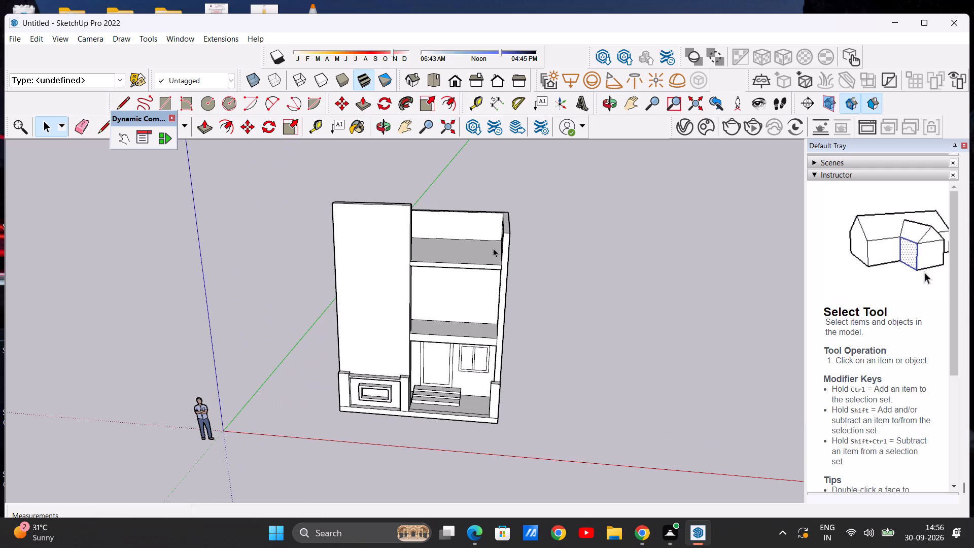
pyautogui.scroll(-4, 488, 253)
pyautogui.scroll(2, 467, 262)
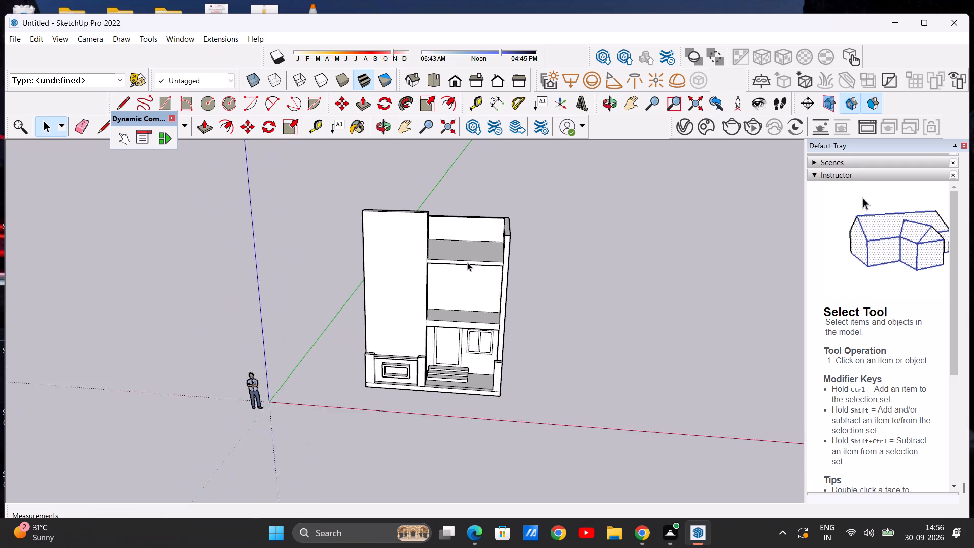
pyautogui.scroll(1, 467, 262)
pyautogui.moveTo(455, 291); pyautogui.dragTo(459, 245, button='middle')
pyautogui.scroll(-3, 445, 258)
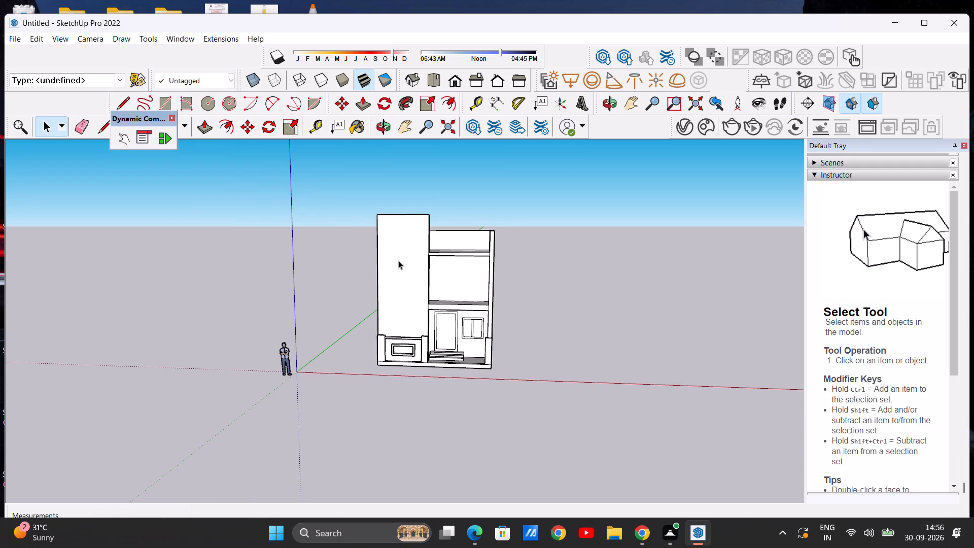
pyautogui.scroll(3, 396, 259)
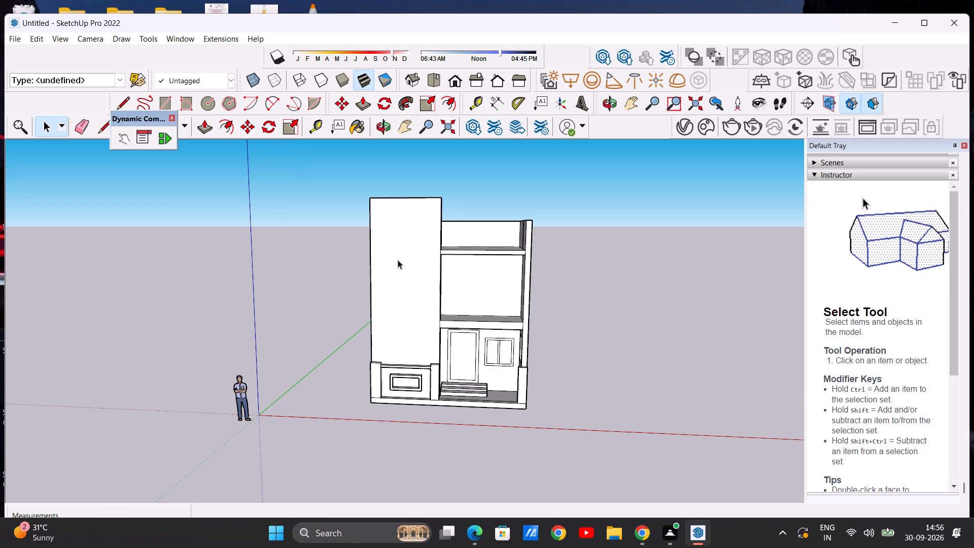
pyautogui.scroll(-6, 398, 260)
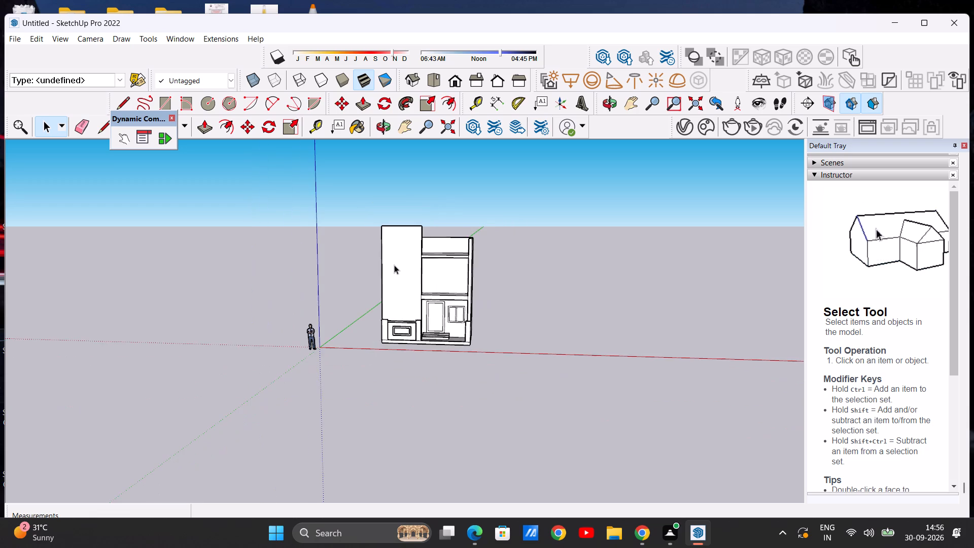
pyautogui.scroll(-1, 394, 265)
pyautogui.scroll(5, 385, 261)
pyautogui.scroll(-6, 396, 252)
pyautogui.scroll(7, 371, 252)
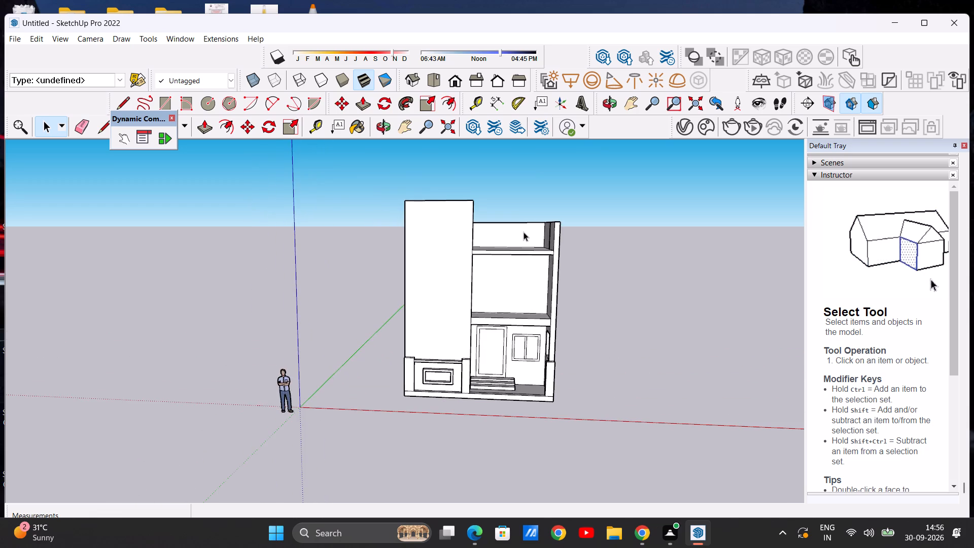
pyautogui.scroll(3, 531, 232)
pyautogui.scroll(-3, 525, 233)
# Erase the two leftover vertical lines on the inner face of the right-hand terrace parapet wall, as seen from the front.
pyautogui.moveTo(529, 239); pyautogui.dragTo(572, 330, button='middle')
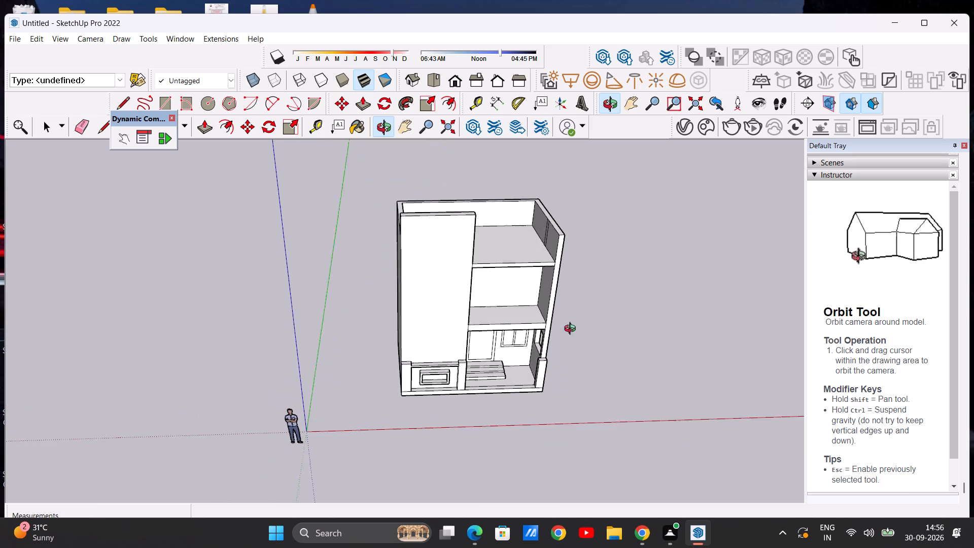
pyautogui.moveTo(572, 330); pyautogui.dragTo(578, 340, button='middle')
pyautogui.scroll(7, 534, 244)
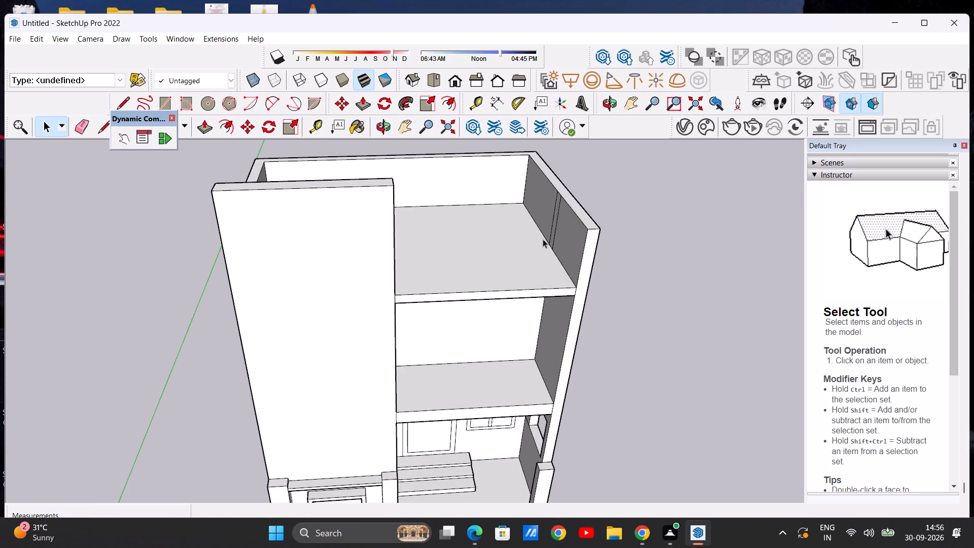
pyautogui.press('e')
pyautogui.scroll(3, 608, 127)
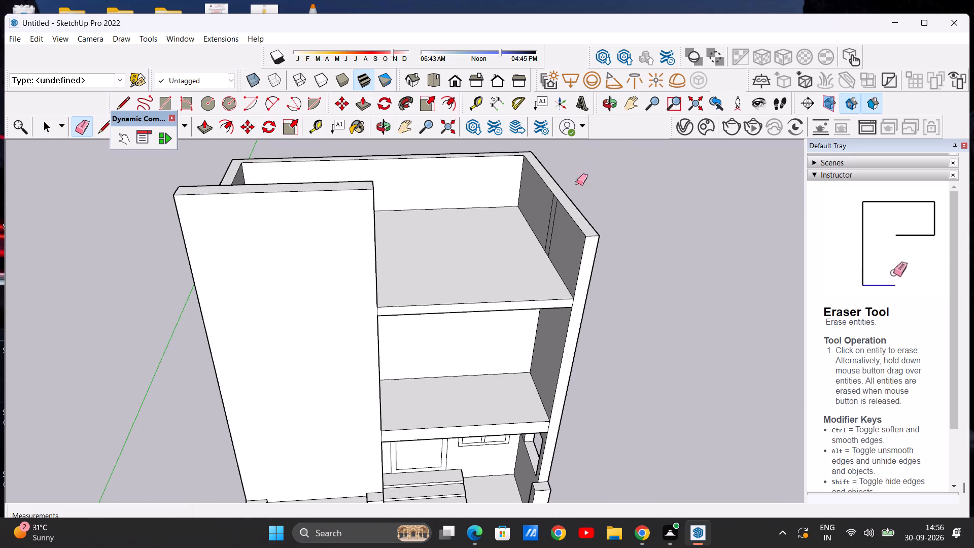
pyautogui.scroll(10, 570, 209)
pyautogui.moveTo(538, 197); pyautogui.dragTo(547, 212)
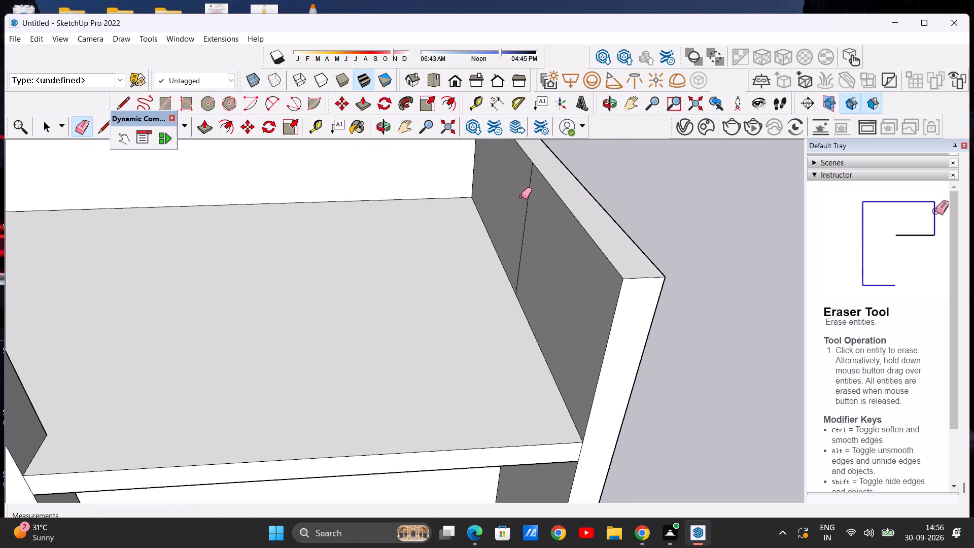
pyautogui.moveTo(523, 197); pyautogui.dragTo(529, 203)
pyautogui.scroll(-14, 519, 220)
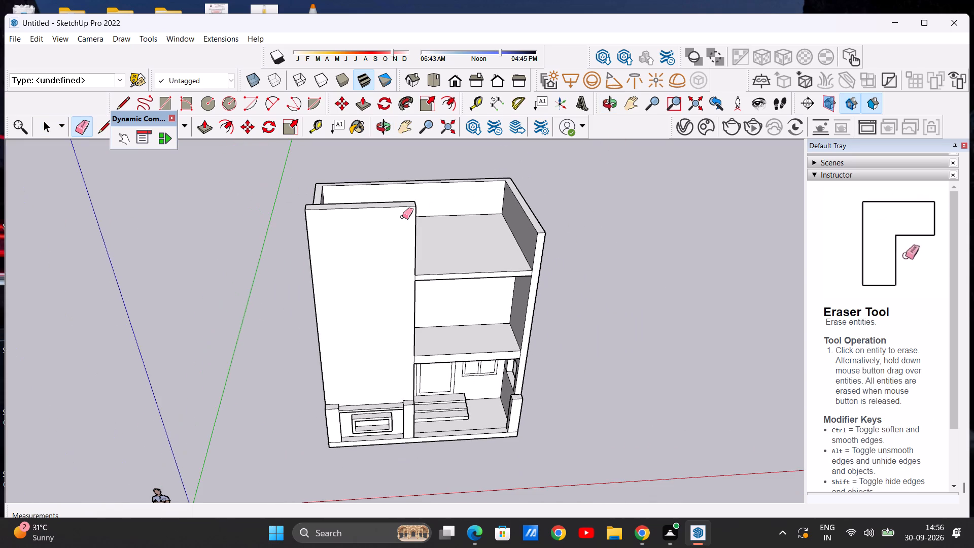
# Erase the two leftover vertical lines on the inner face of the left-hand terrace parapet wall, behind the tall front wall.
pyautogui.moveTo(402, 217); pyautogui.dragTo(294, 262, button='middle')
pyautogui.scroll(12, 357, 215)
pyautogui.moveTo(345, 208); pyautogui.dragTo(326, 250, button='middle')
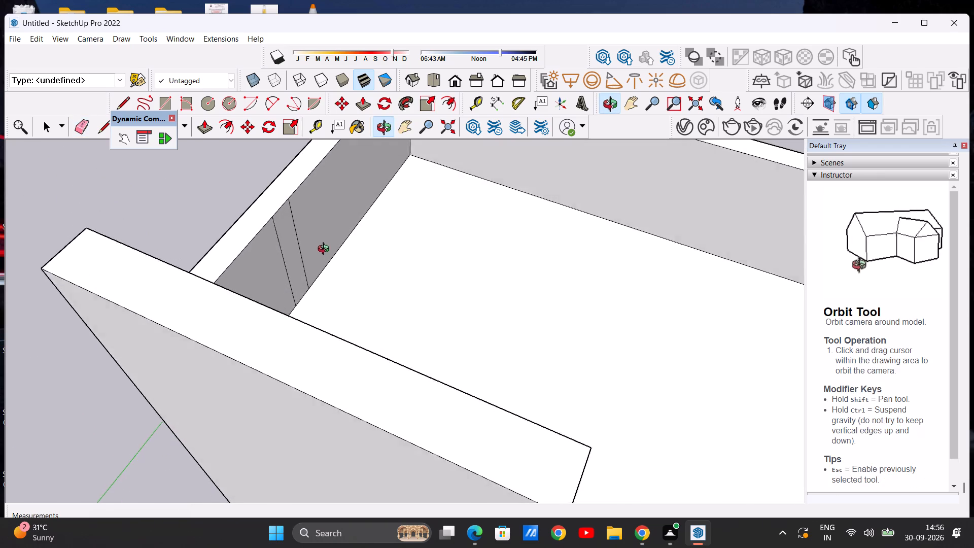
pyautogui.moveTo(326, 250); pyautogui.dragTo(324, 252, button='middle')
pyautogui.scroll(6, 299, 231)
pyautogui.moveTo(253, 249); pyautogui.dragTo(261, 245)
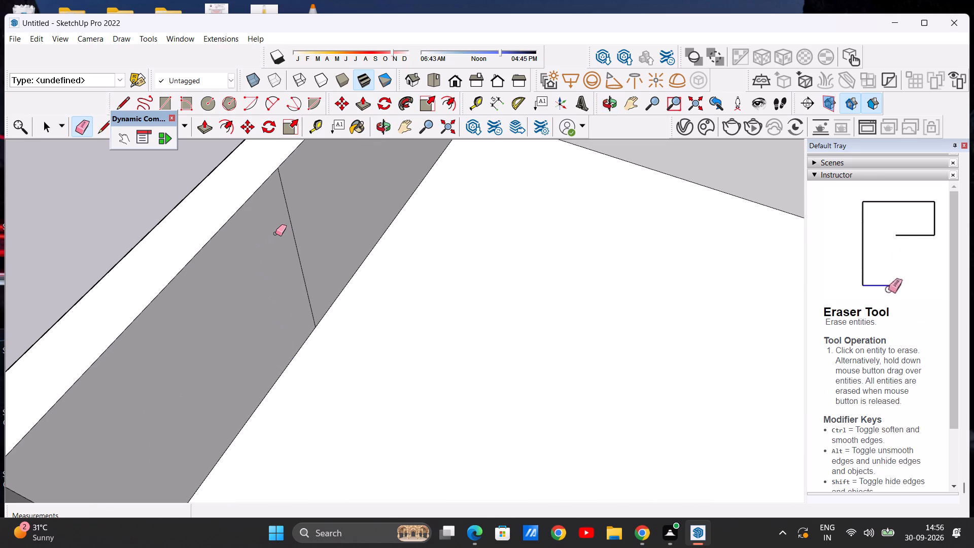
pyautogui.moveTo(281, 232); pyautogui.dragTo(302, 219)
pyautogui.scroll(-20, 495, 183)
pyautogui.moveTo(508, 288); pyautogui.dragTo(561, 156, button='middle')
pyautogui.scroll(3, 593, 211)
pyautogui.press('space')
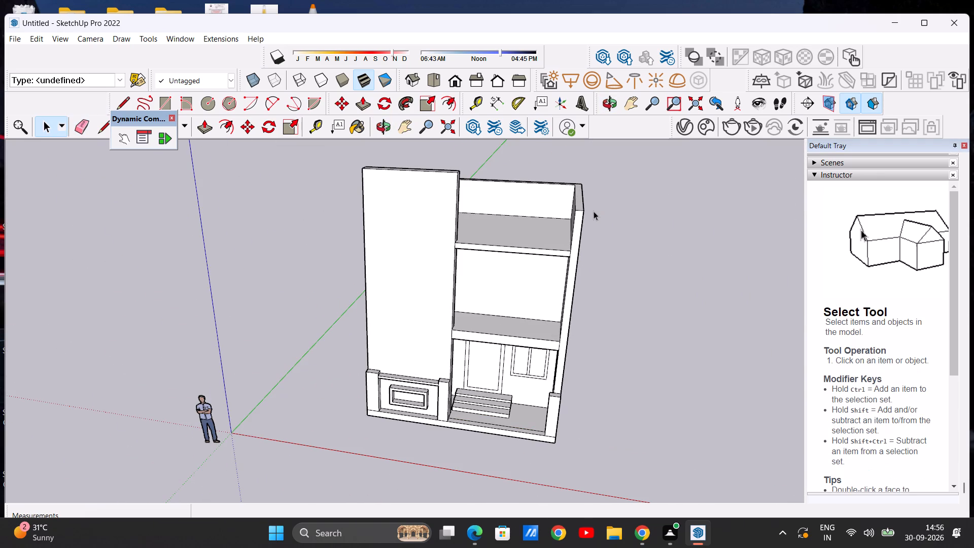
# Examine the whole elevation in the standard front view and at slight angles, ending close on the upper balcony's back wall.
pyautogui.scroll(-5, 415, 231)
pyautogui.moveTo(413, 330); pyautogui.dragTo(458, 241, button='middle')
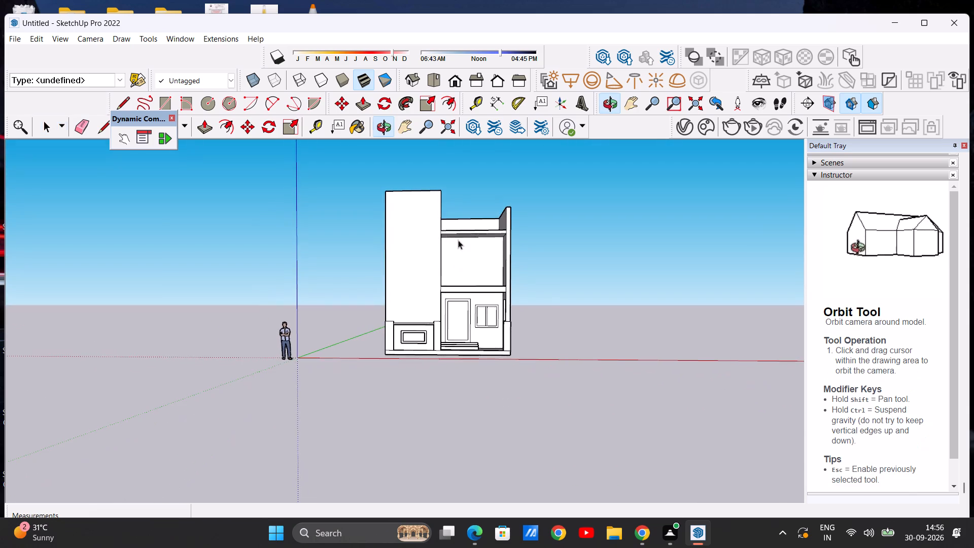
pyautogui.scroll(5, 496, 219)
pyautogui.click(455, 83)
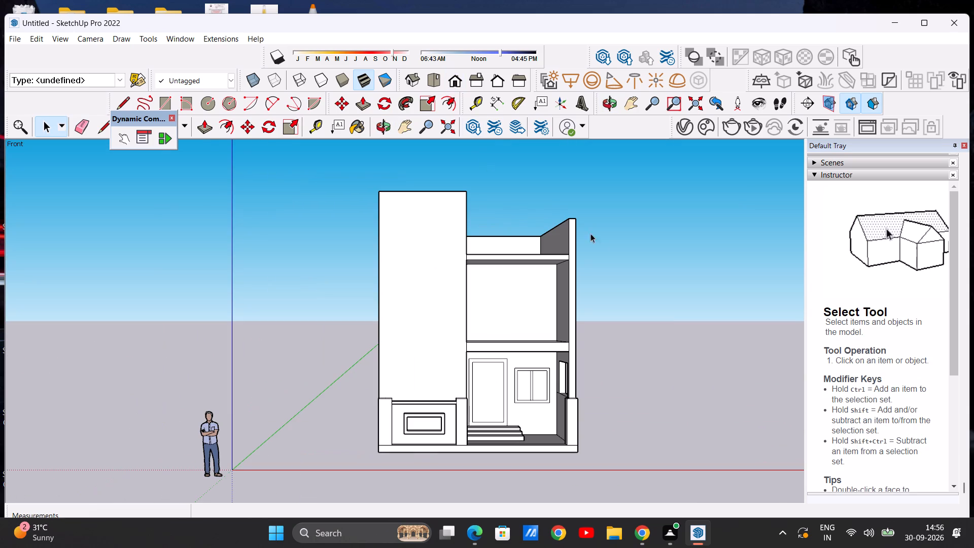
pyautogui.scroll(2, 579, 265)
pyautogui.scroll(-1, 613, 282)
pyautogui.moveTo(640, 294); pyautogui.dragTo(584, 292, button='middle')
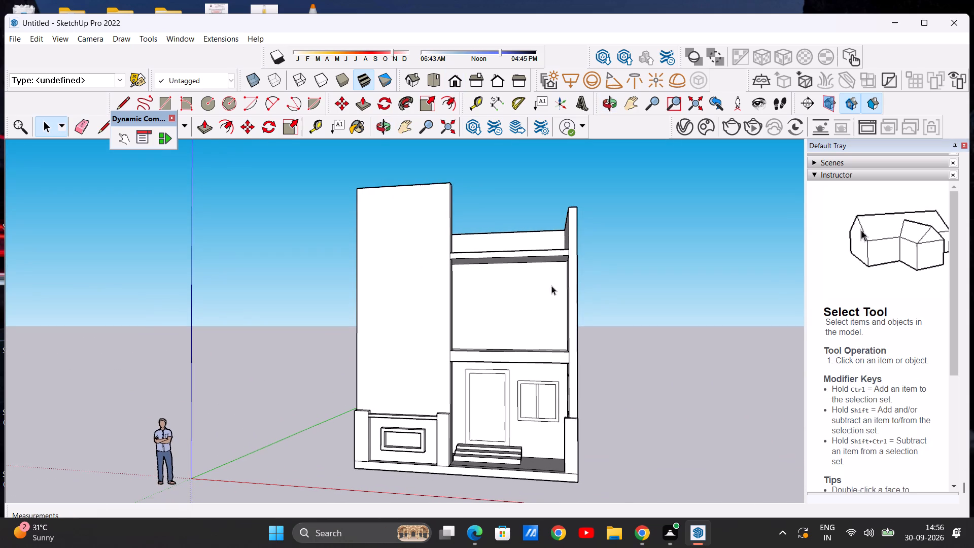
pyautogui.moveTo(590, 285); pyautogui.dragTo(613, 280, button='middle')
pyautogui.scroll(1, 525, 276)
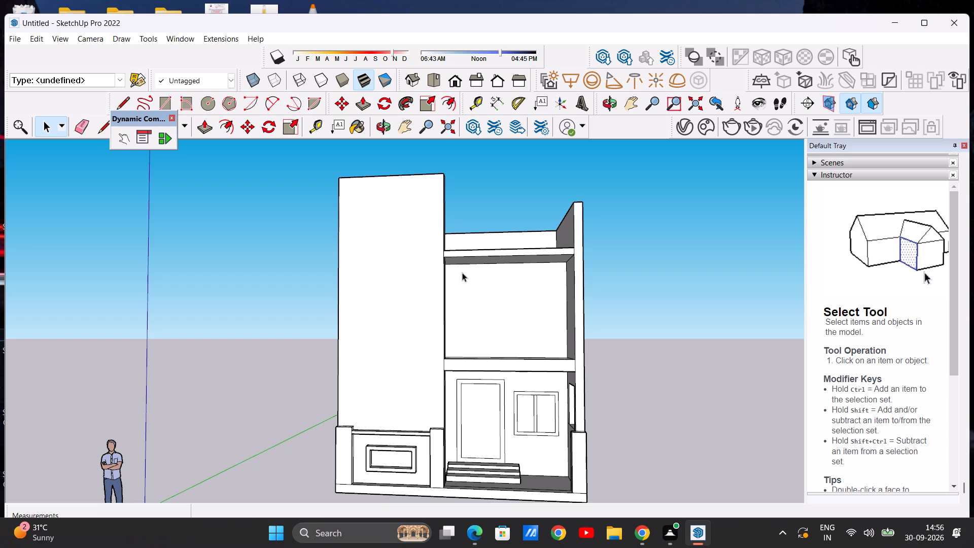
pyautogui.scroll(-7, 472, 284)
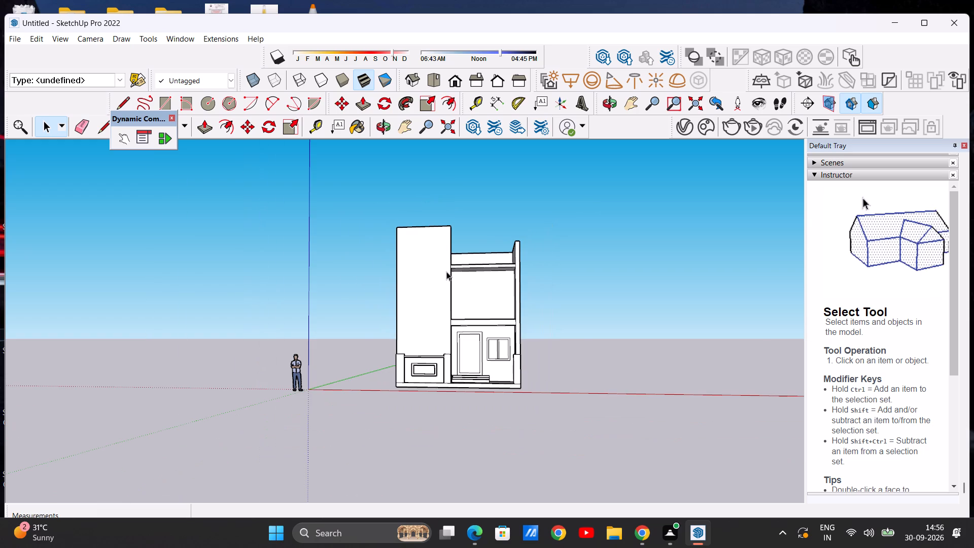
pyautogui.scroll(-3, 465, 268)
pyautogui.scroll(4, 467, 300)
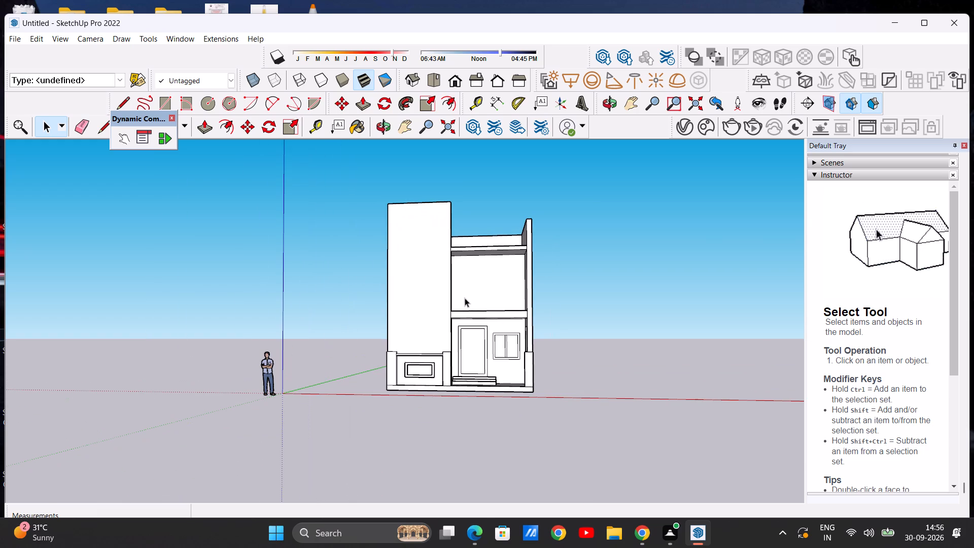
pyautogui.scroll(5, 421, 286)
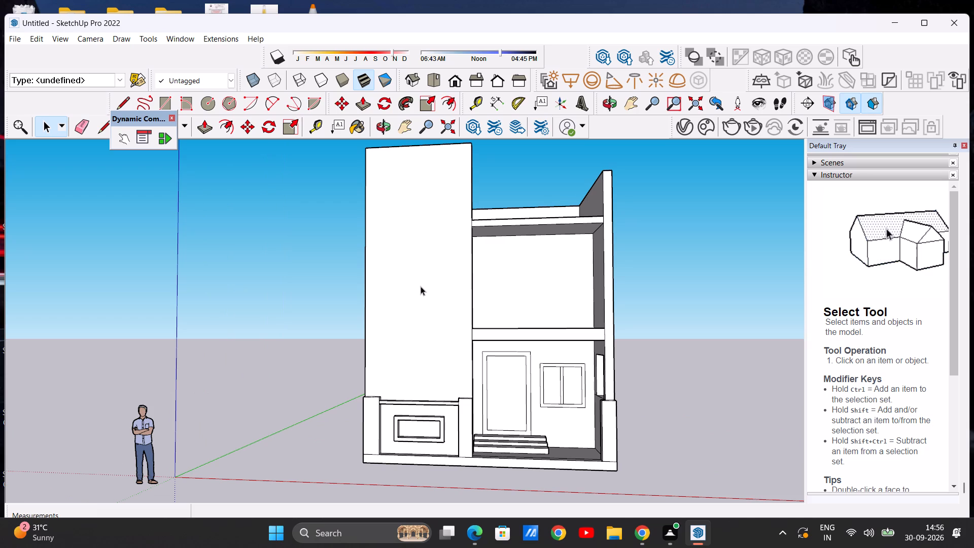
pyautogui.scroll(-4, 423, 279)
pyautogui.scroll(1, 499, 276)
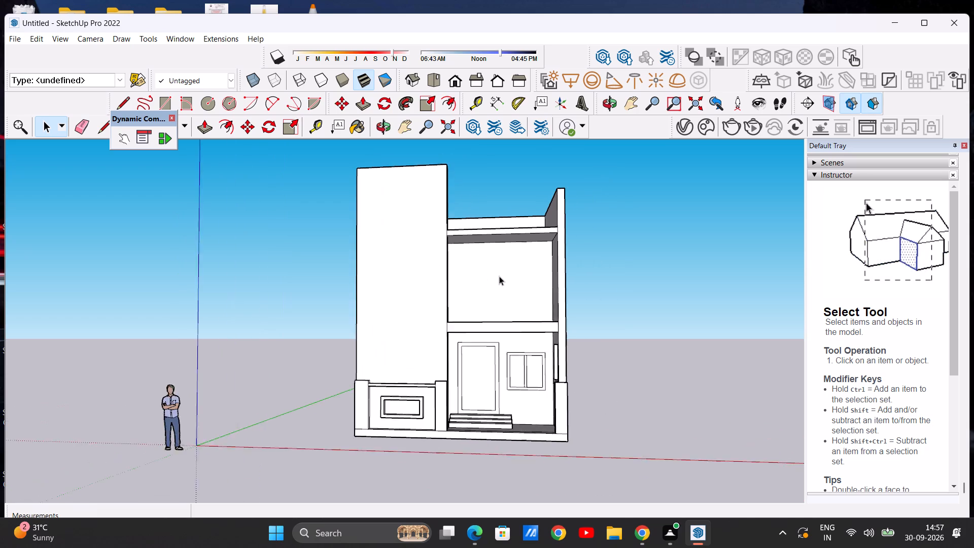
pyautogui.scroll(2, 499, 276)
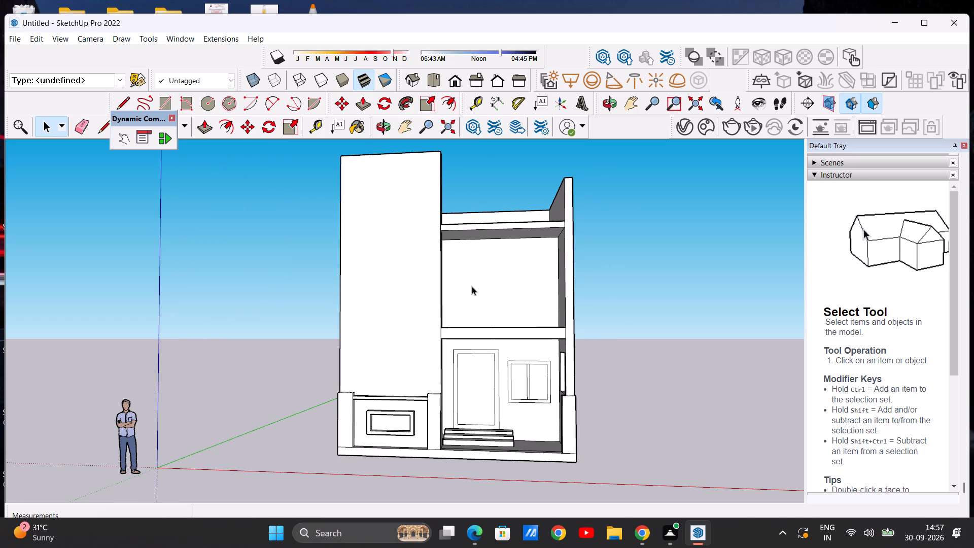
pyautogui.moveTo(482, 324); pyautogui.dragTo(486, 369, button='middle')
pyautogui.scroll(5, 491, 337)
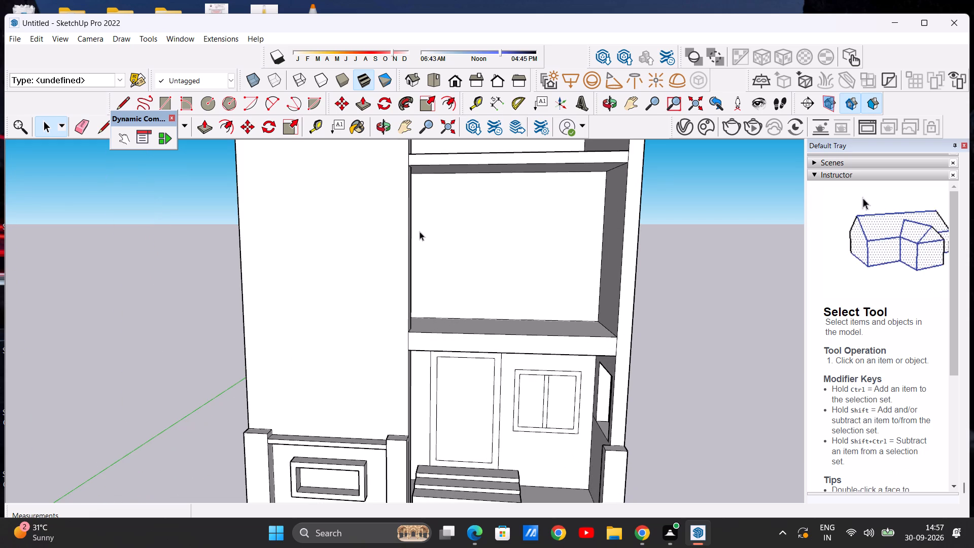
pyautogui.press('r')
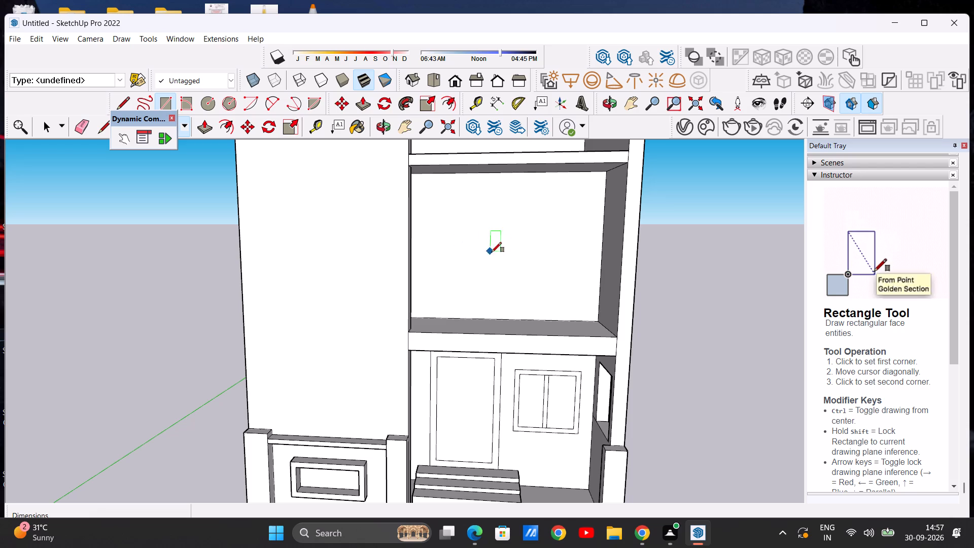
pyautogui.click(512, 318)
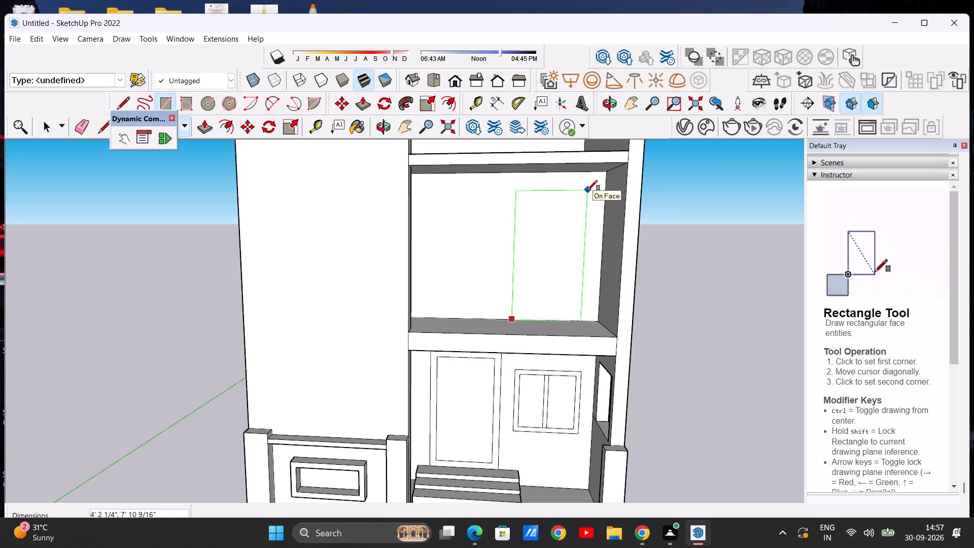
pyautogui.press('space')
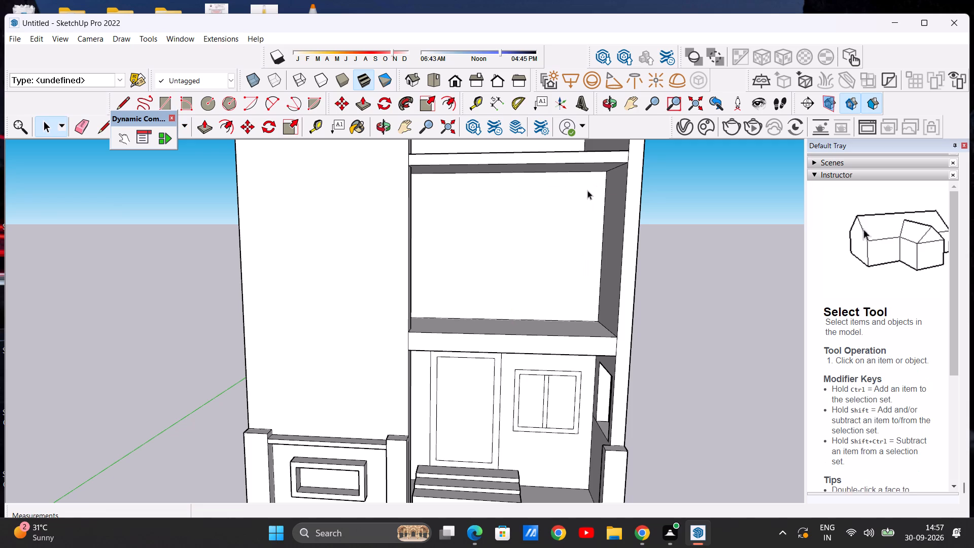
# Draw a door rectangle about 4' 3" wide and 8' 1" high on the upper balcony's back wall, standing on the floor slab.
pyautogui.press('r')
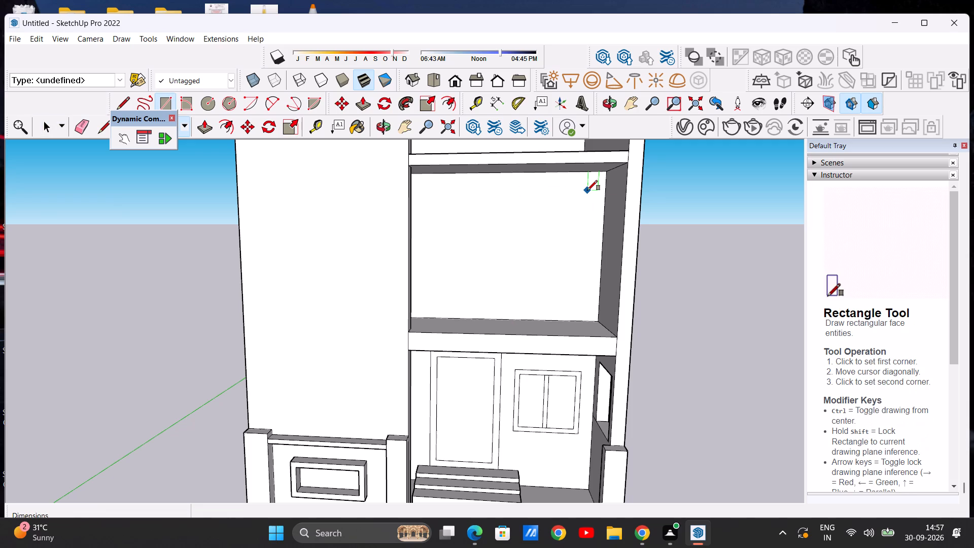
pyautogui.click(501, 316)
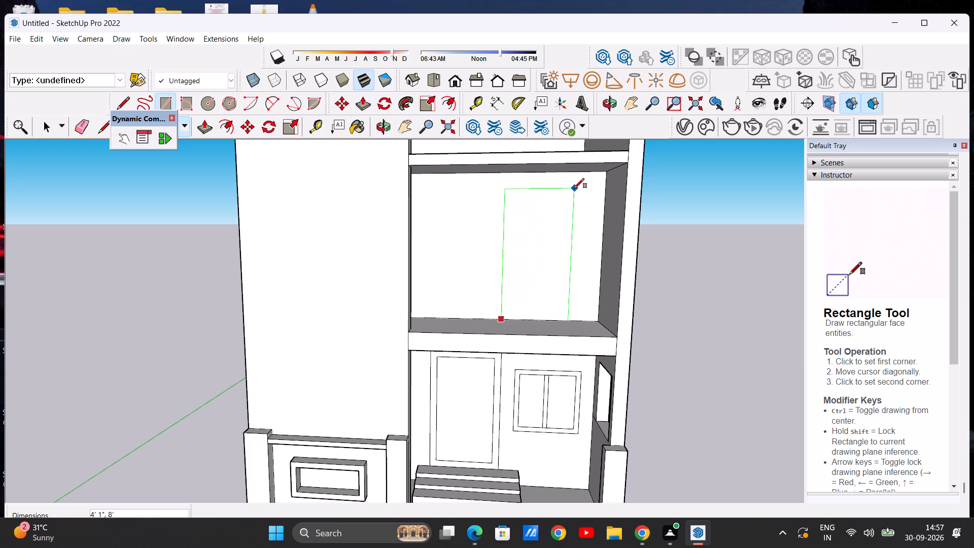
pyautogui.click(578, 187)
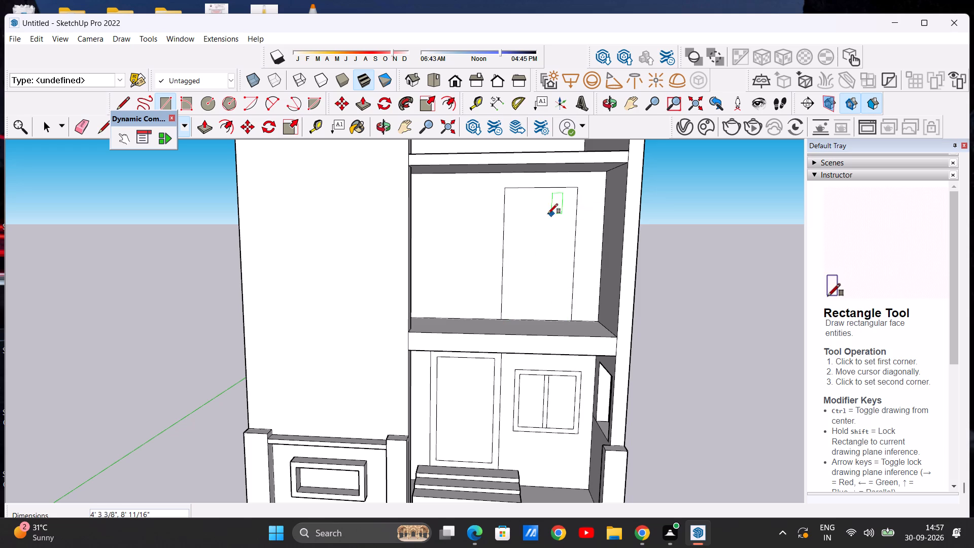
# Draw a window rectangle about 4' 3" wide and 3' 8" high on the upper balcony's back wall, to the left of the door outline.
pyautogui.click(419, 195)
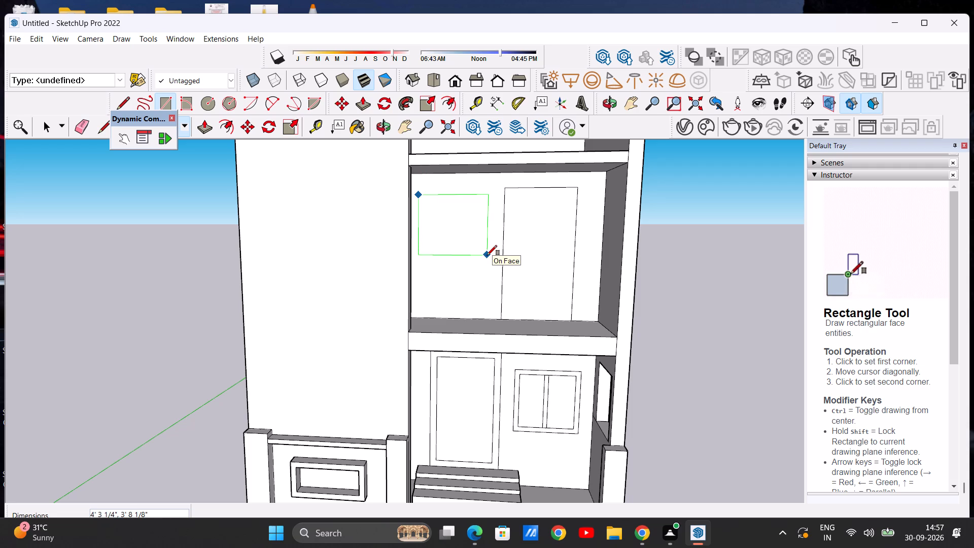
pyautogui.click(487, 255)
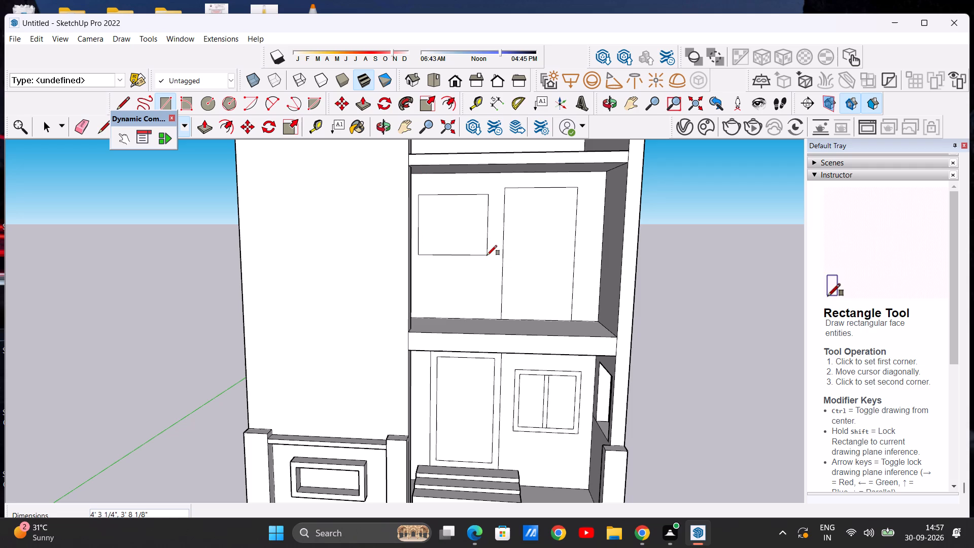
# Offset the upper balcony door outline inward by about 4 1/4" to form the door frame.
pyautogui.press('space')
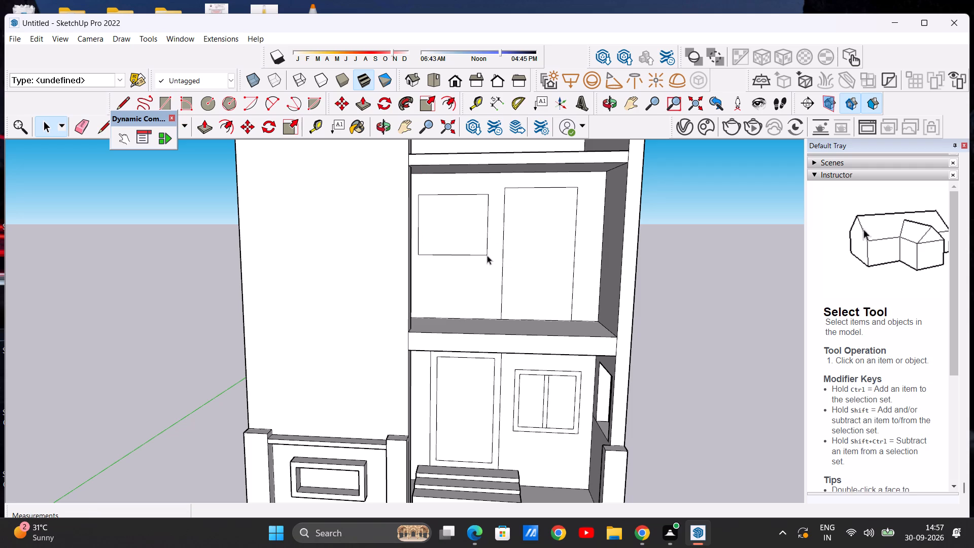
pyautogui.scroll(-4, 509, 242)
pyautogui.scroll(5, 538, 204)
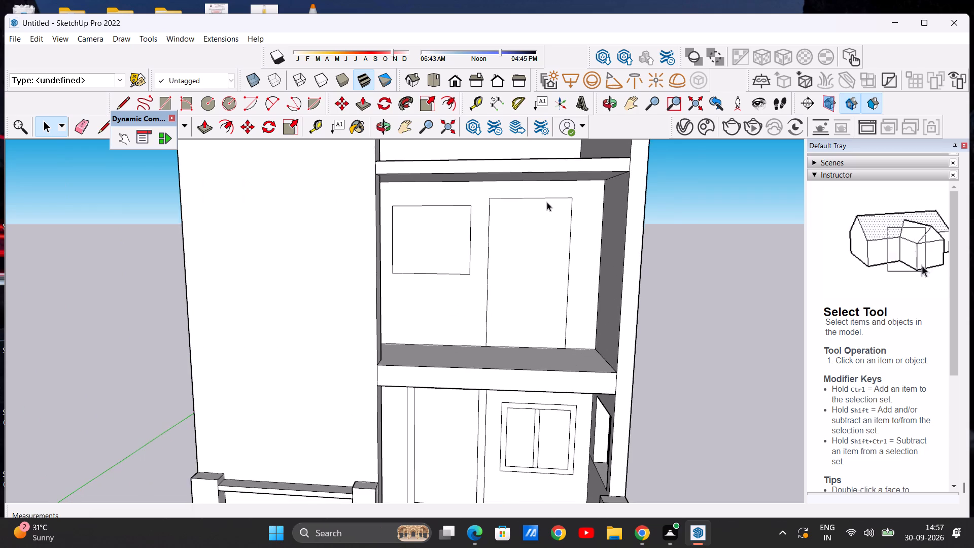
pyautogui.scroll(3, 547, 202)
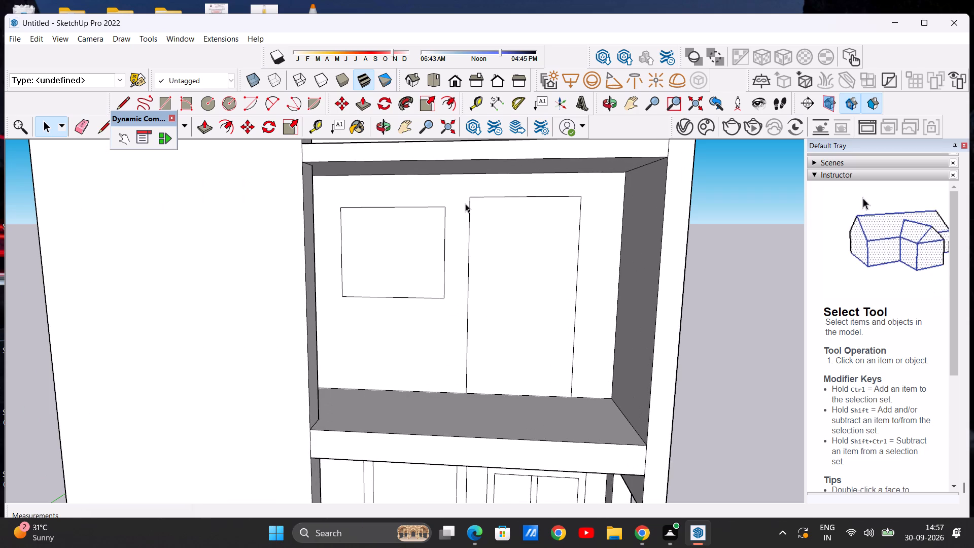
pyautogui.press('o')
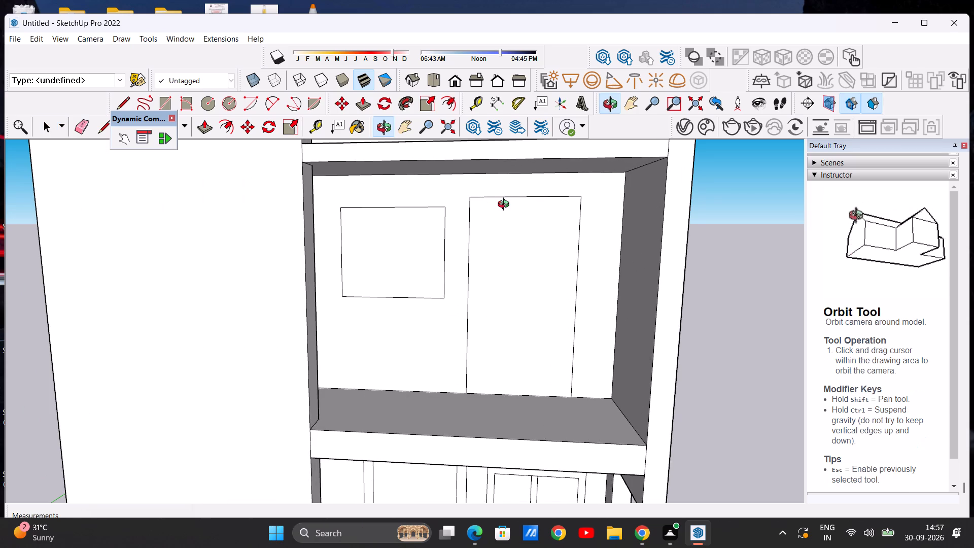
pyautogui.click(223, 123)
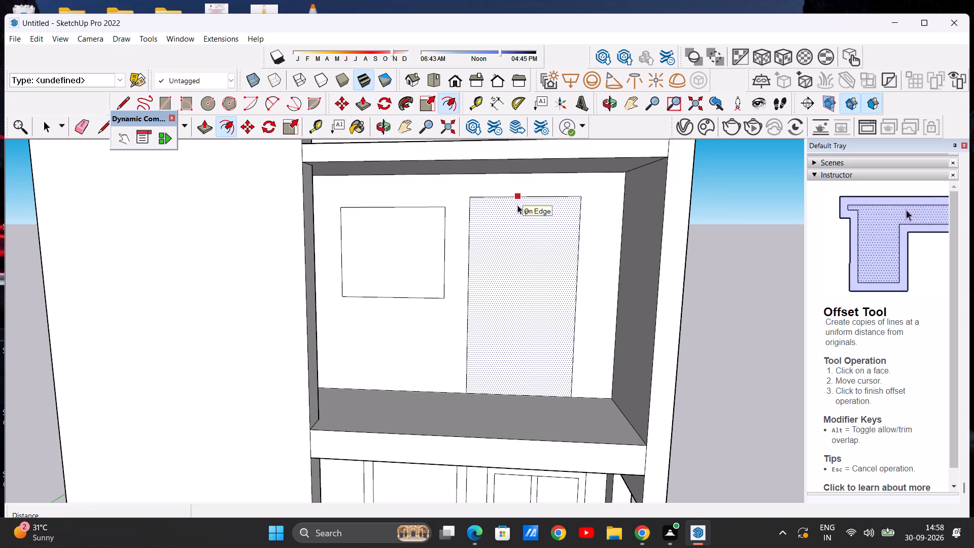
pyautogui.click(517, 205)
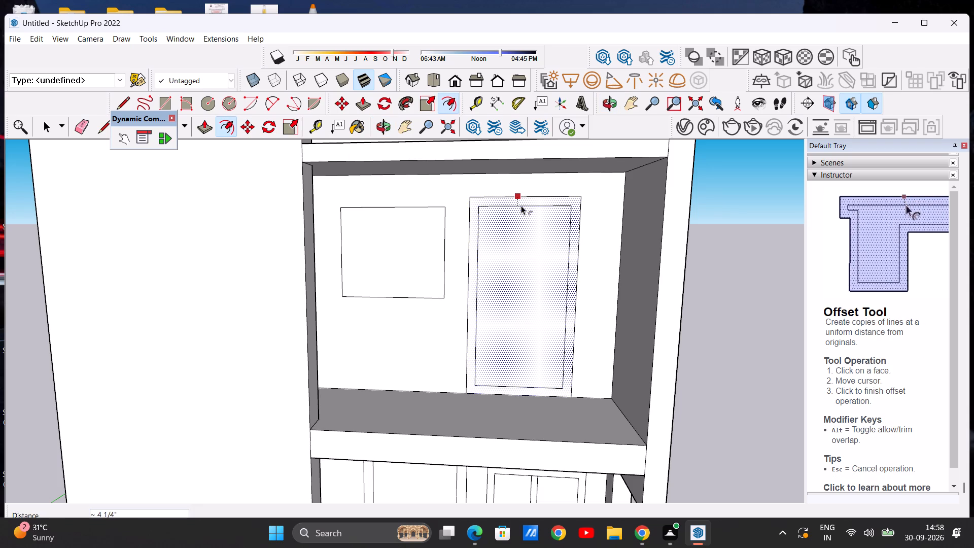
pyautogui.click(521, 205)
pyautogui.press('space')
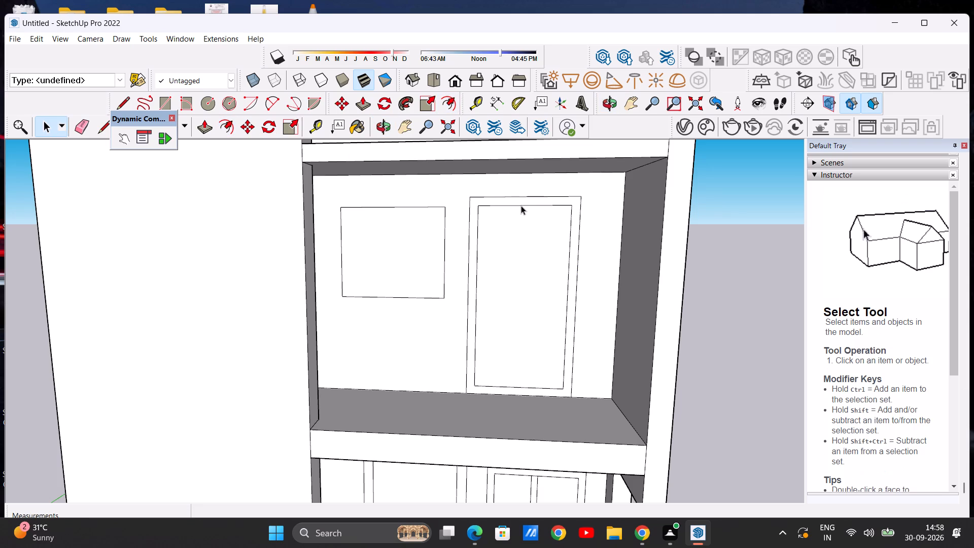
# Draw a vertical handle rectangle about 3 3/4" wide and 2' 3" high on the upper door panel, near its window-side edge.
pyautogui.scroll(-3, 477, 230)
pyautogui.scroll(2, 526, 237)
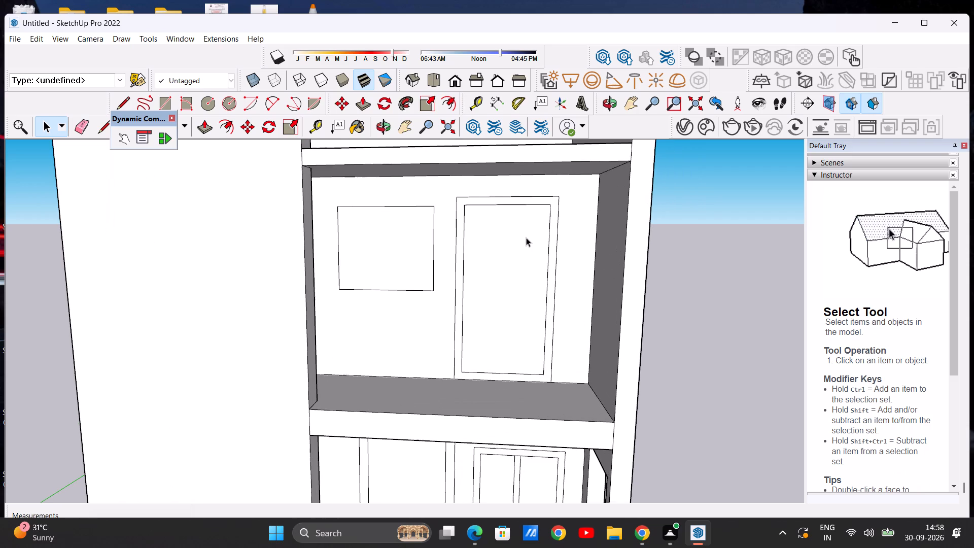
pyautogui.scroll(2, 516, 214)
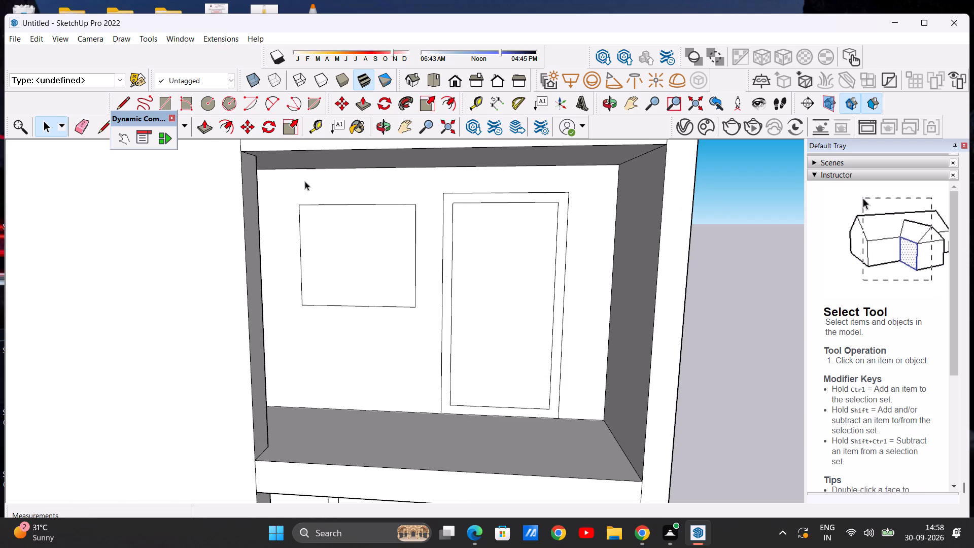
pyautogui.scroll(-2, 475, 271)
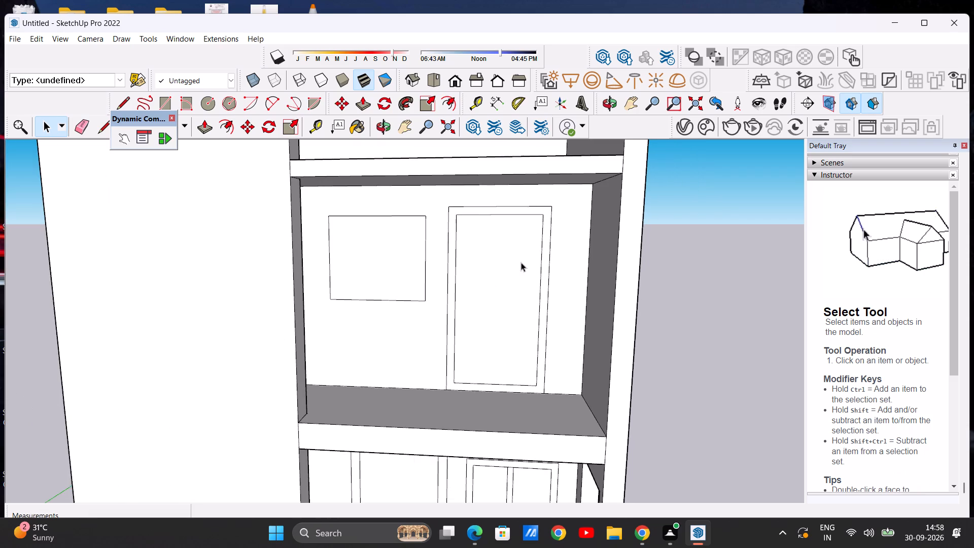
pyautogui.scroll(1, 524, 261)
pyautogui.press('r')
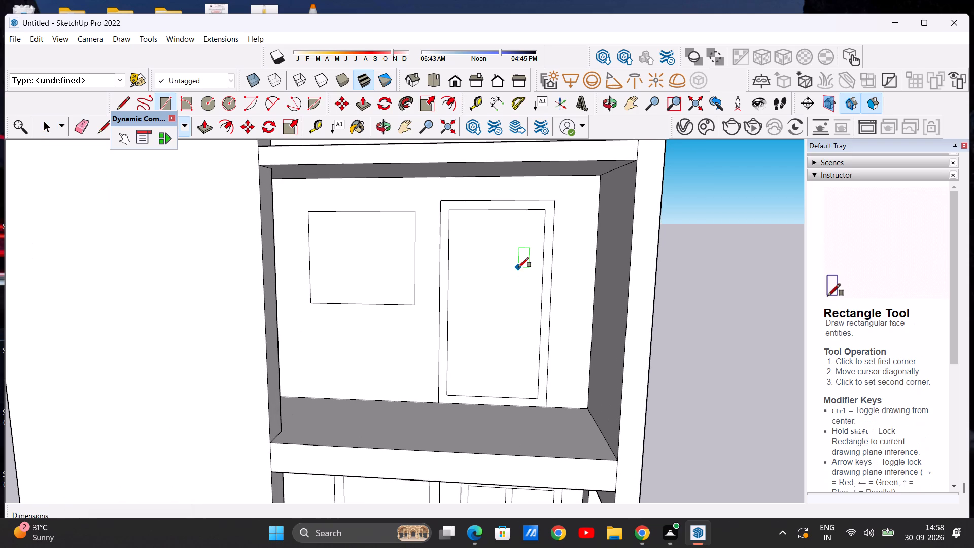
pyautogui.click(456, 285)
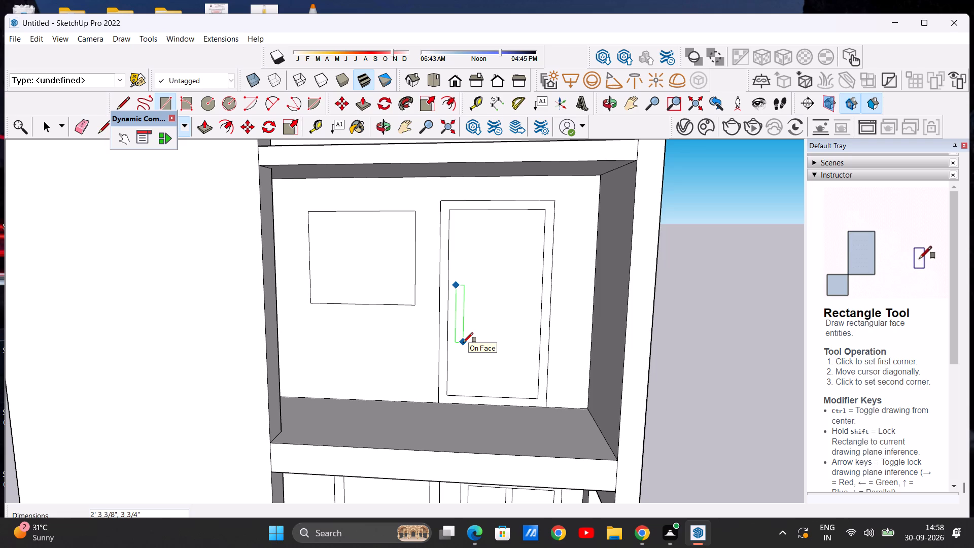
pyautogui.click(463, 342)
pyautogui.press('space')
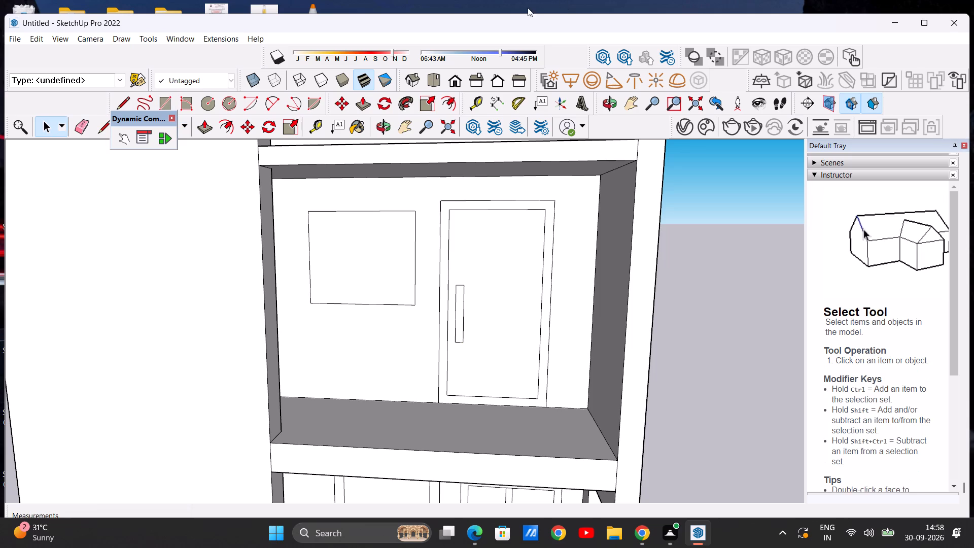
# Offset the upper balcony window outline inward by about 3 1/4" to form the window frame.
pyautogui.scroll(-3, 458, 338)
pyautogui.scroll(-7, 429, 269)
pyautogui.scroll(6, 450, 303)
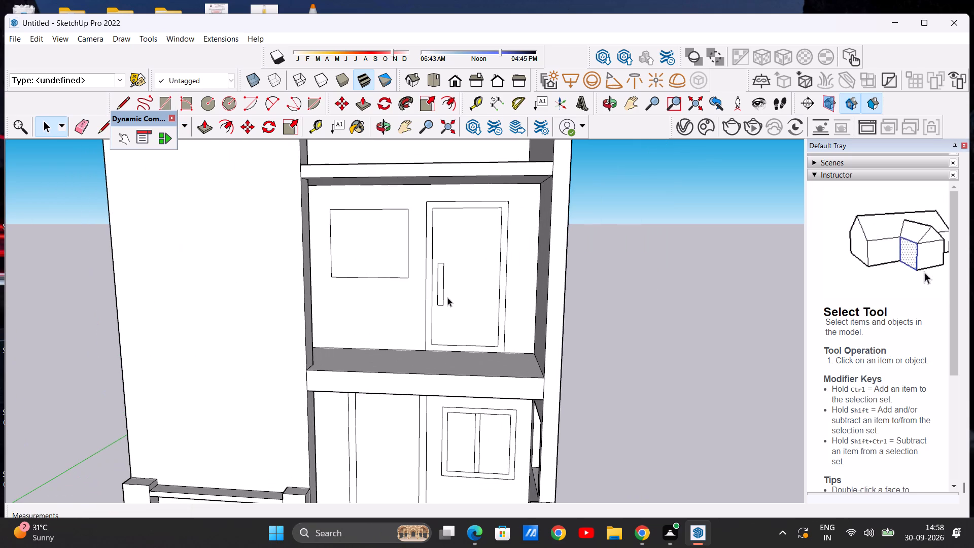
pyautogui.scroll(-4, 543, 268)
pyautogui.scroll(5, 419, 270)
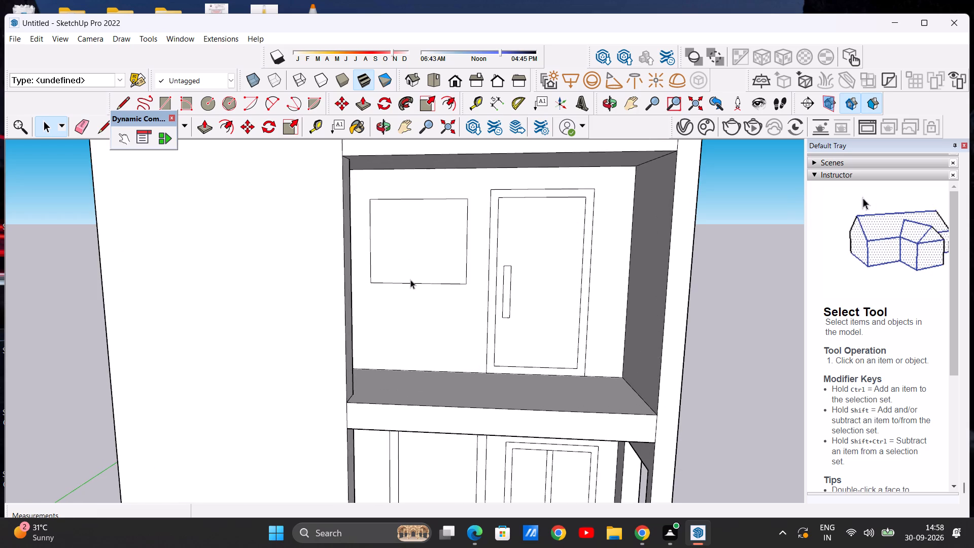
pyautogui.scroll(3, 425, 244)
pyautogui.click(227, 128)
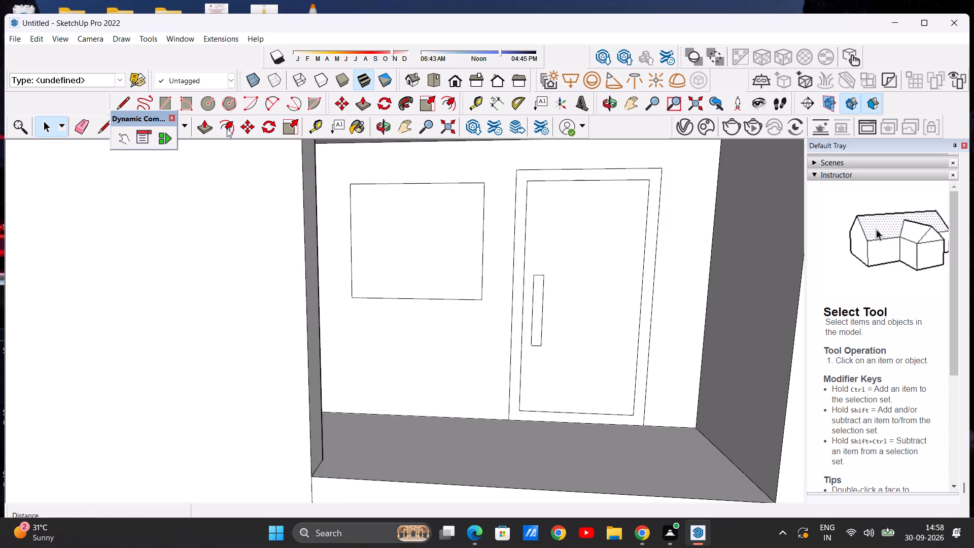
pyautogui.click(400, 196)
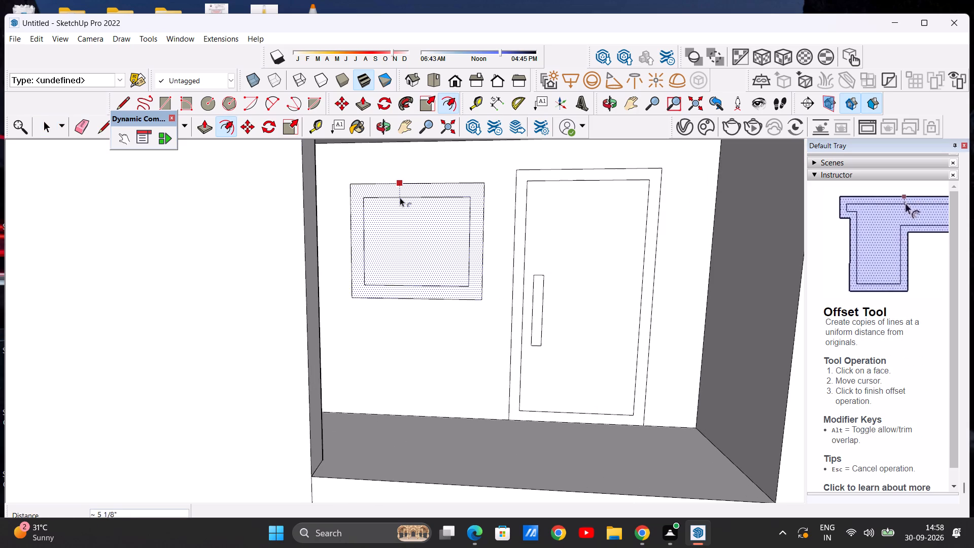
pyautogui.click(400, 192)
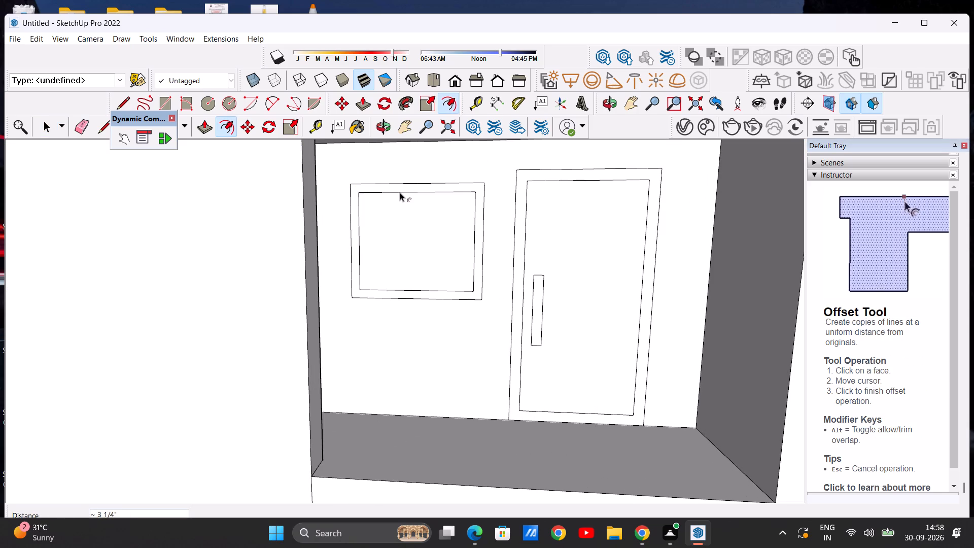
pyautogui.press('space')
pyautogui.press('space')
pyautogui.press('space')
pyautogui.scroll(-1, 419, 207)
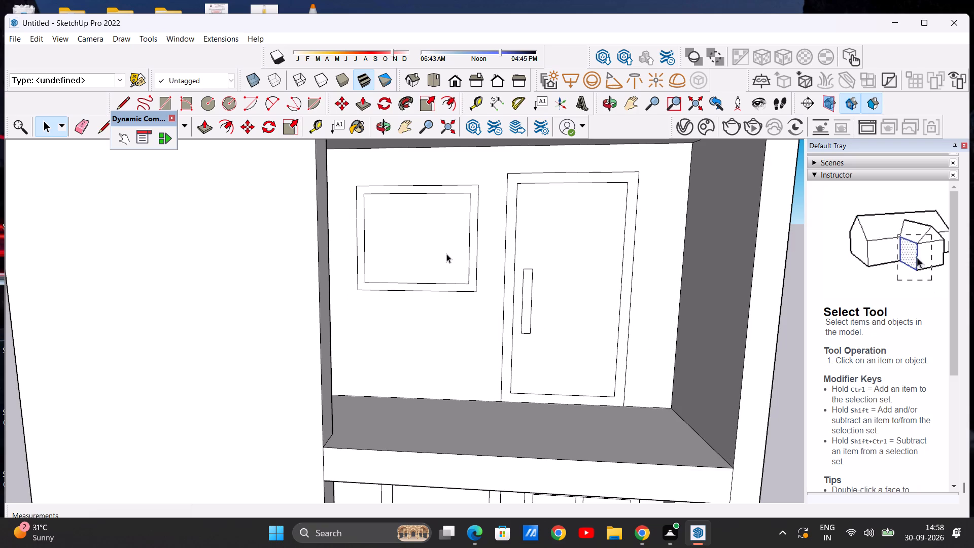
pyautogui.scroll(2, 464, 239)
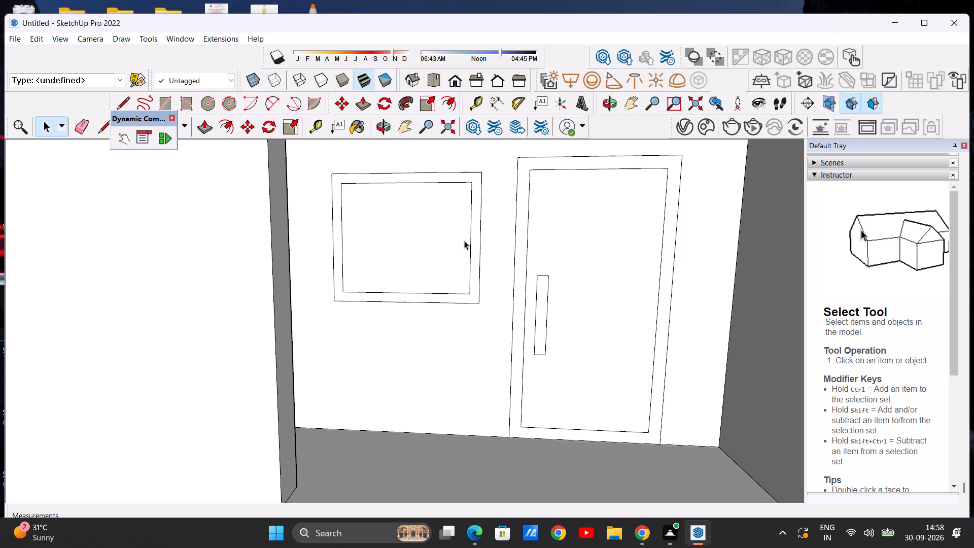
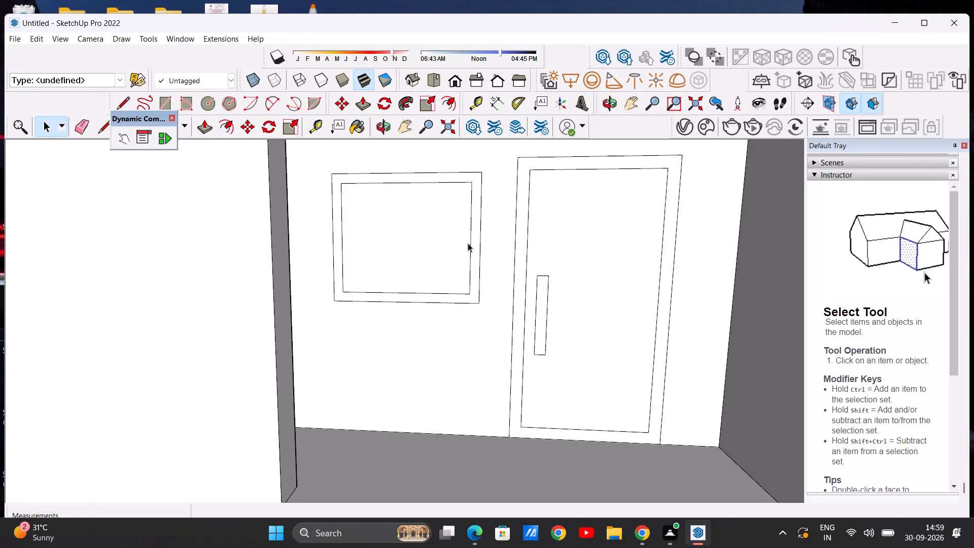
# Draw two closely spaced vertical lines, each about 3' 1 5/8" long, as a central mullion inside the upper-floor window's inner frame.
pyautogui.scroll(-2, 528, 250)
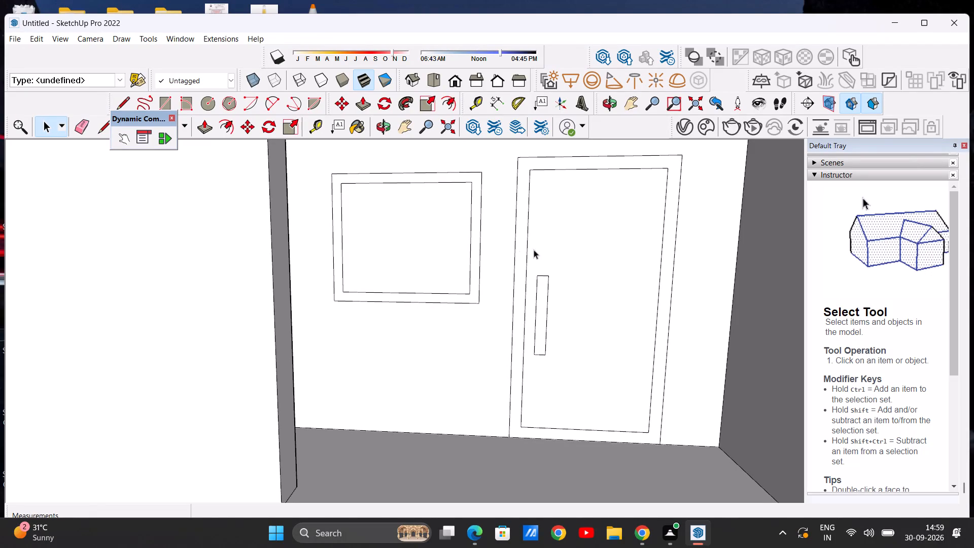
pyautogui.scroll(-20, 534, 250)
pyautogui.scroll(-20, 534, 250)
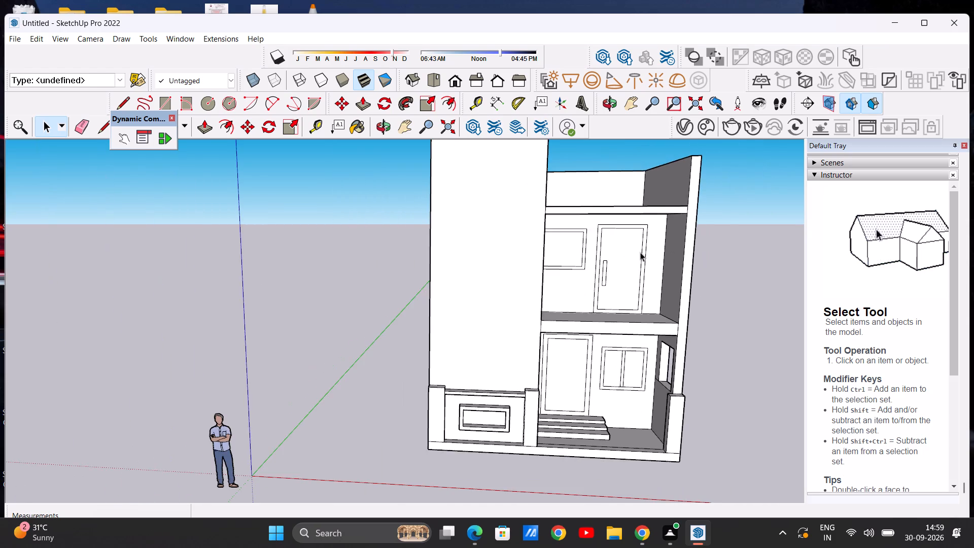
pyautogui.scroll(5, 640, 252)
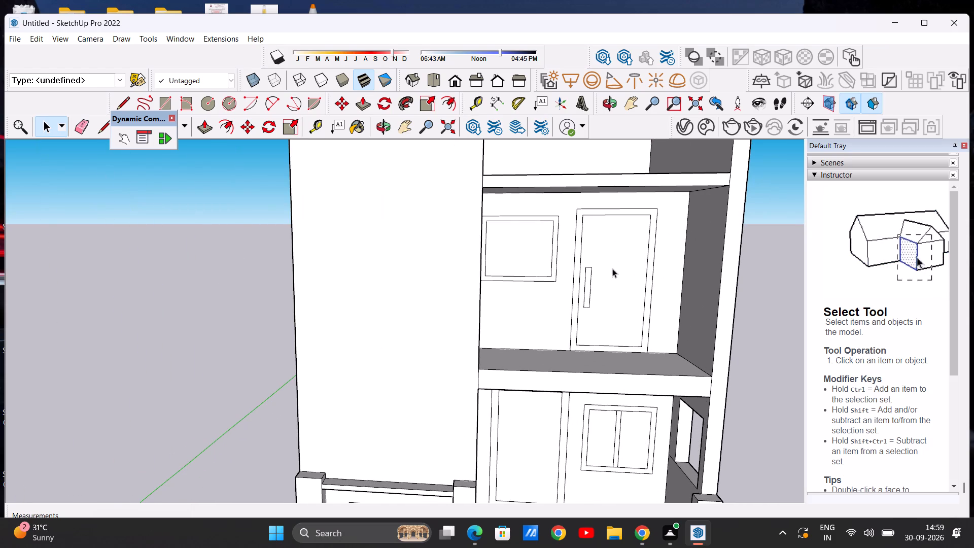
pyautogui.moveTo(603, 257); pyautogui.dragTo(622, 239, button='middle')
pyautogui.moveTo(648, 236); pyautogui.dragTo(594, 236, button='middle')
pyautogui.scroll(5, 479, 250)
pyautogui.moveTo(489, 257); pyautogui.dragTo(555, 246, button='middle')
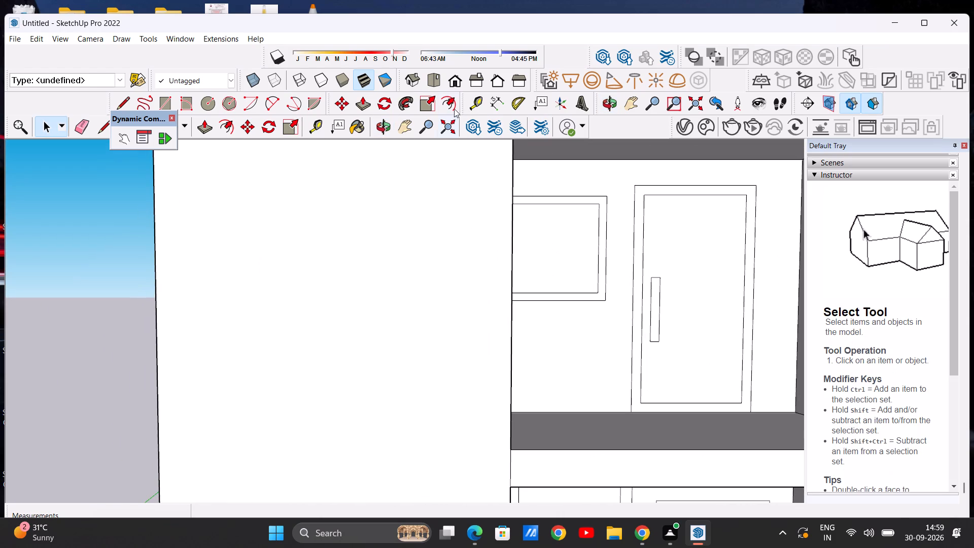
pyautogui.click(455, 76)
pyautogui.scroll(-6, 423, 250)
pyautogui.scroll(6, 480, 241)
pyautogui.scroll(1, 366, 233)
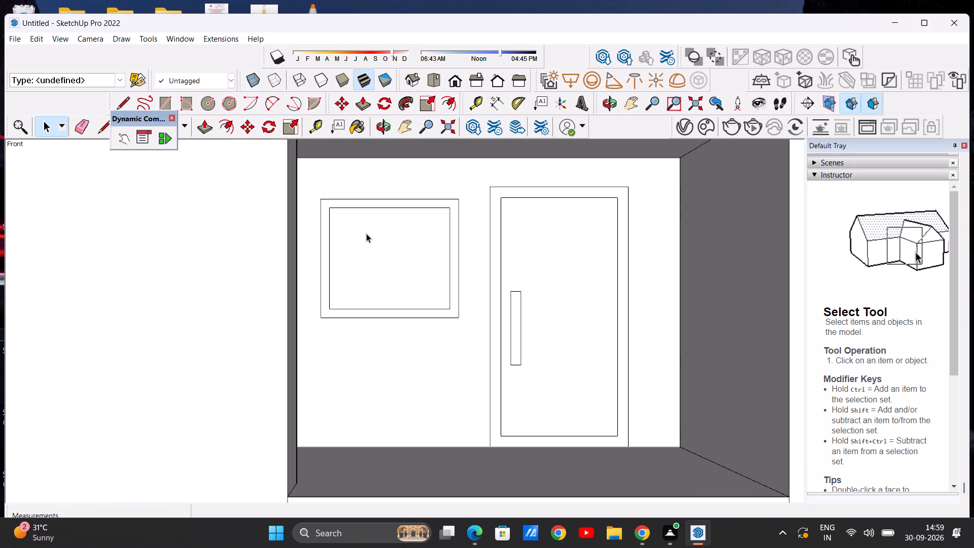
pyautogui.scroll(4, 366, 233)
pyautogui.scroll(-3, 377, 228)
pyautogui.scroll(2, 404, 254)
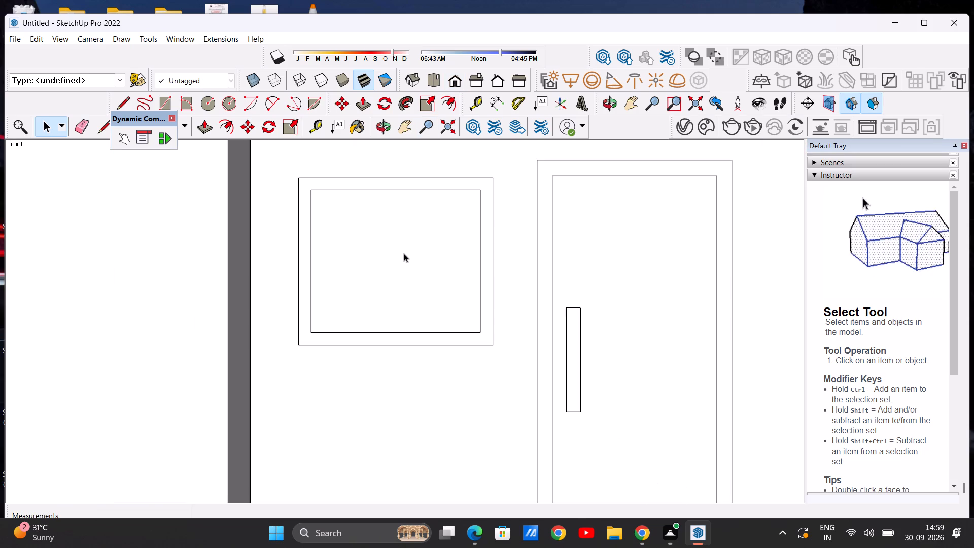
pyautogui.click(118, 97)
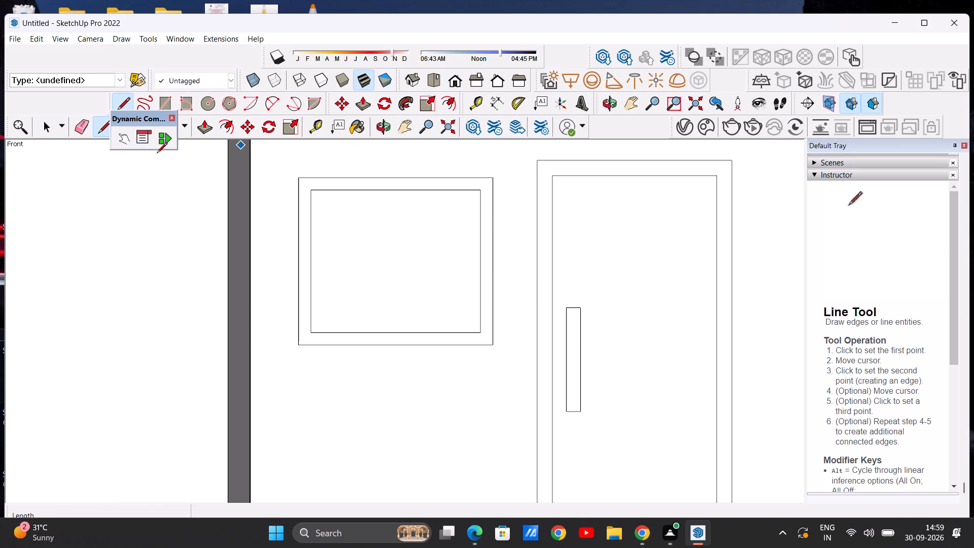
pyautogui.click(386, 192)
pyautogui.click(386, 333)
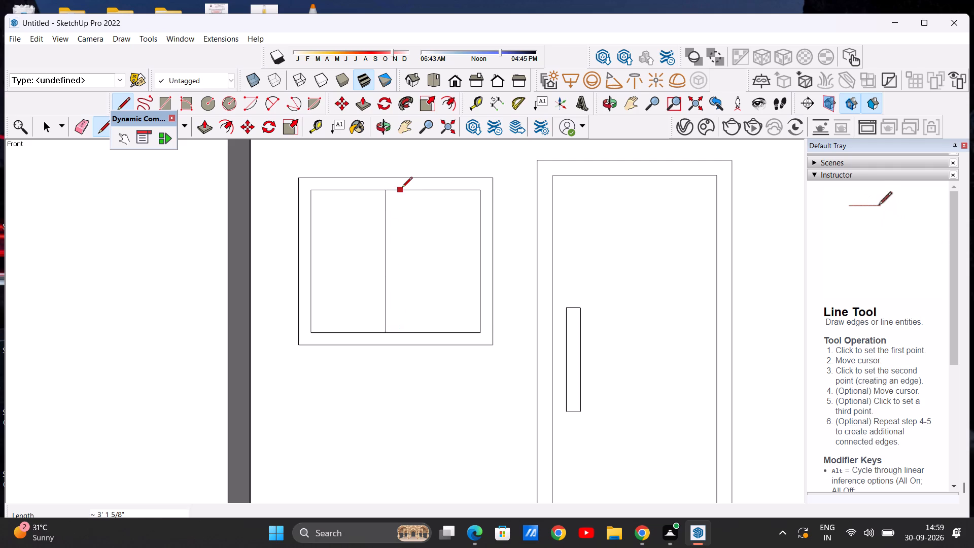
pyautogui.click(402, 188)
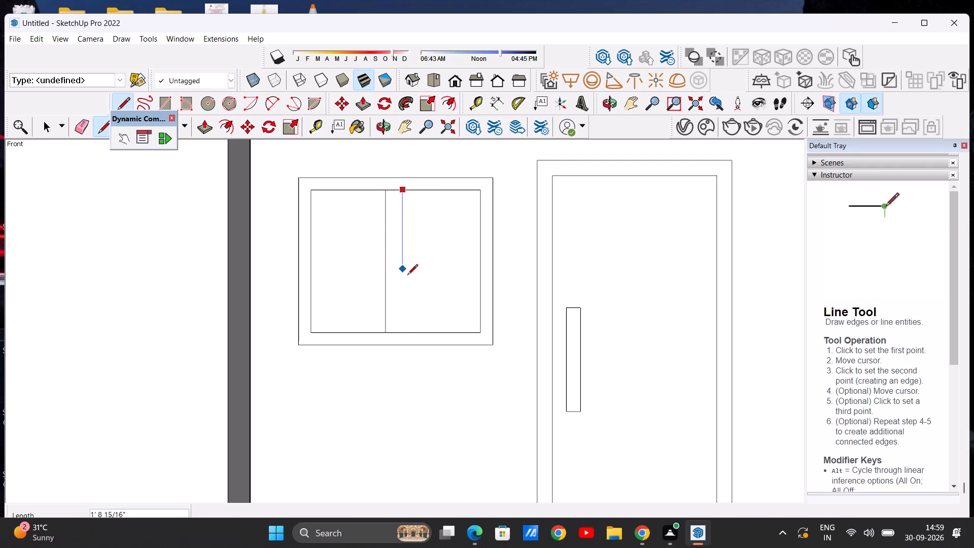
pyautogui.click(403, 331)
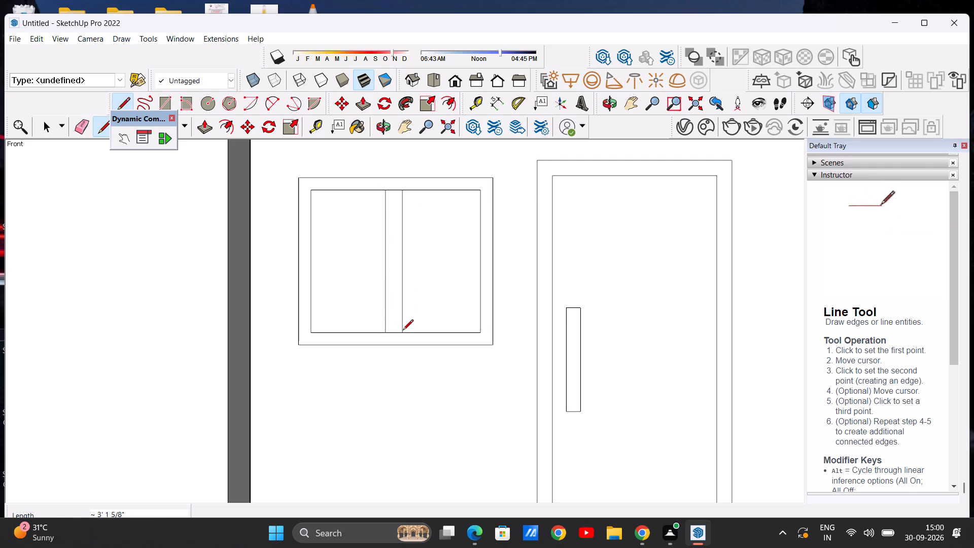
pyautogui.press('space')
# Examine the upper-floor window, door and surrounding front facade at close and full-building range.
pyautogui.scroll(-11, 441, 268)
pyautogui.scroll(6, 406, 253)
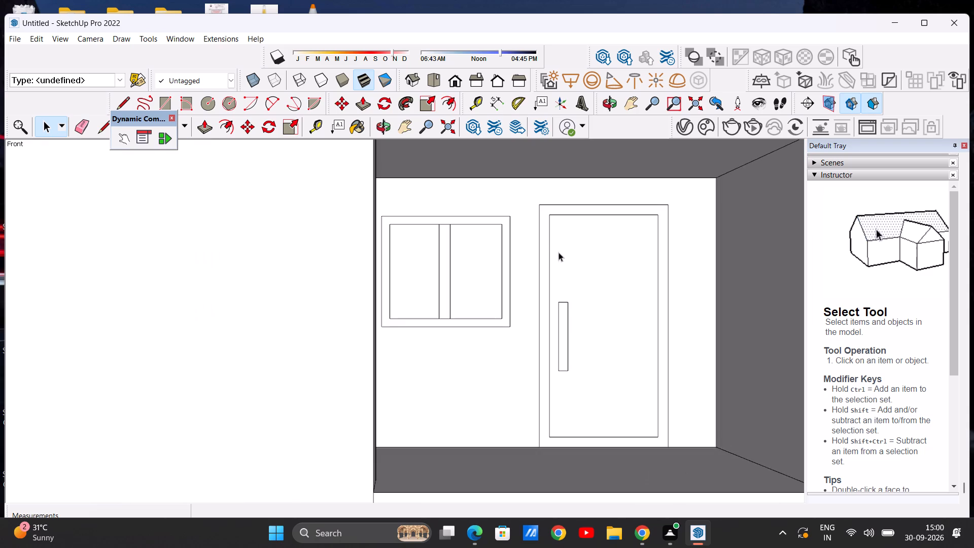
pyautogui.scroll(3, 552, 253)
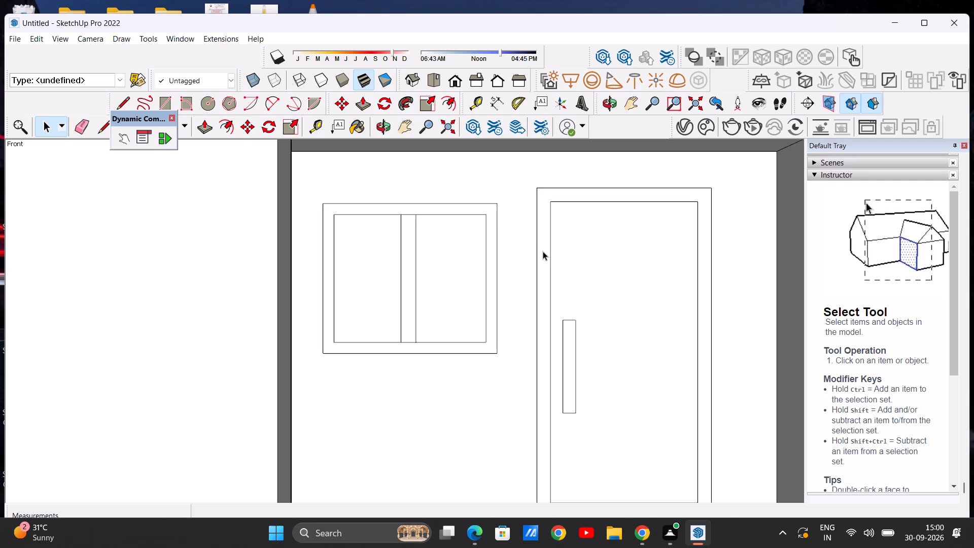
pyautogui.scroll(-20, 542, 251)
pyautogui.scroll(-15, 542, 251)
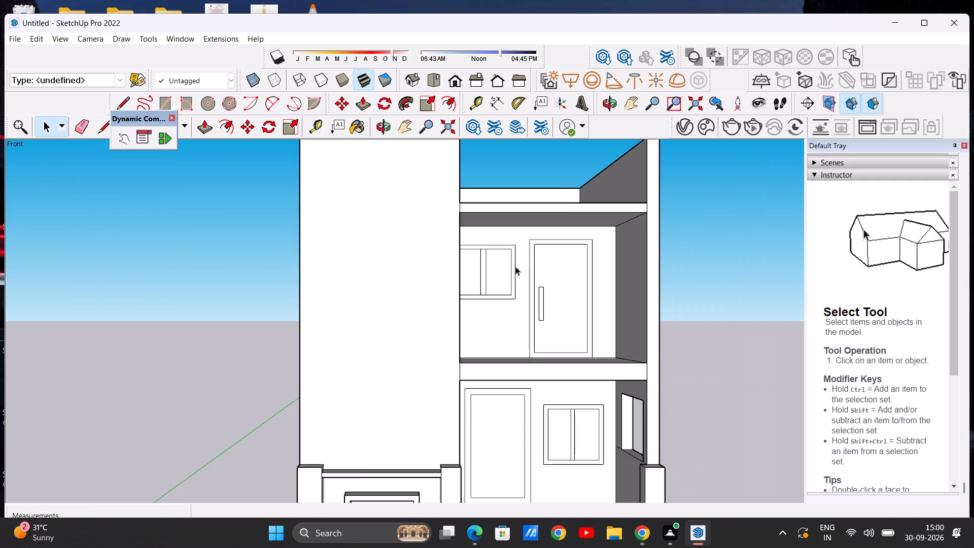
pyautogui.scroll(8, 508, 266)
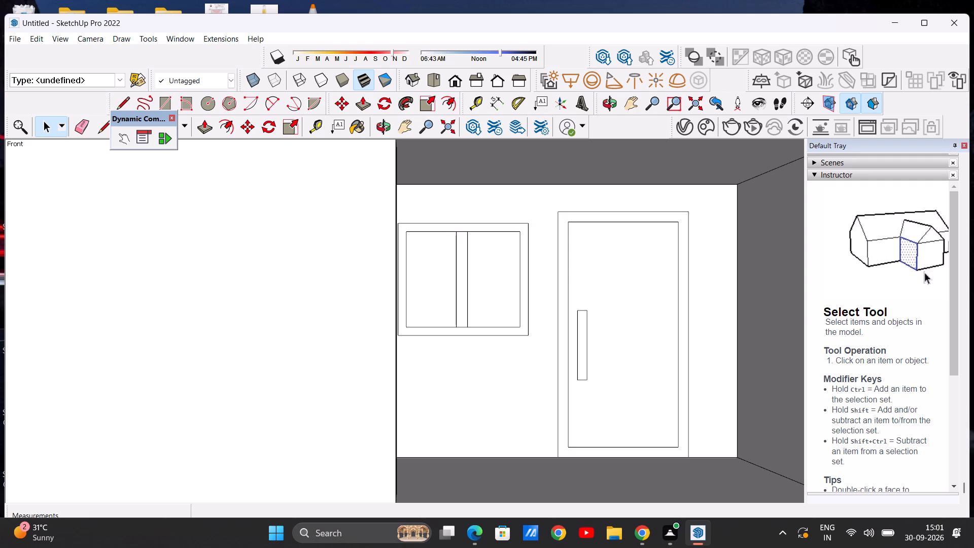
pyautogui.scroll(-6, 943, 28)
pyautogui.scroll(-3, 855, 76)
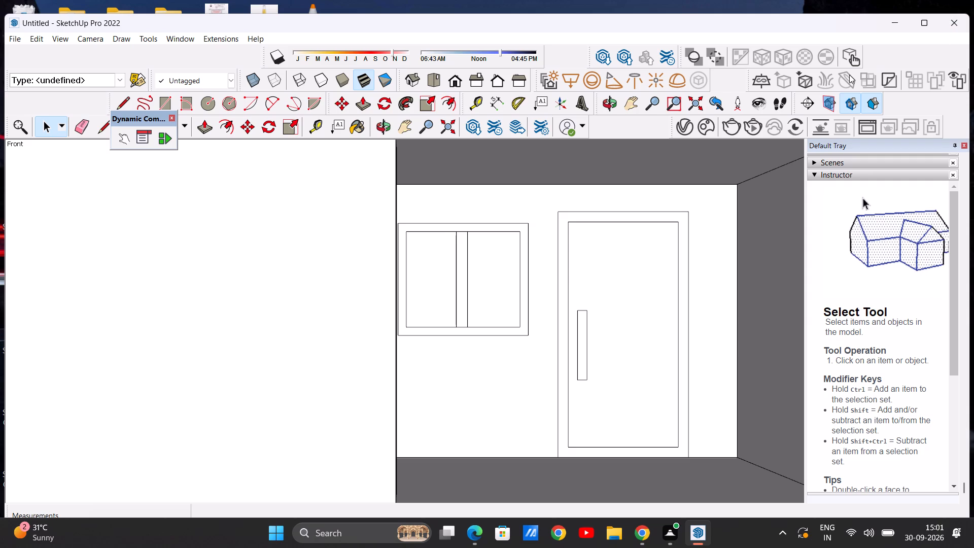
pyautogui.scroll(-20, 849, 75)
pyautogui.scroll(-4, 849, 75)
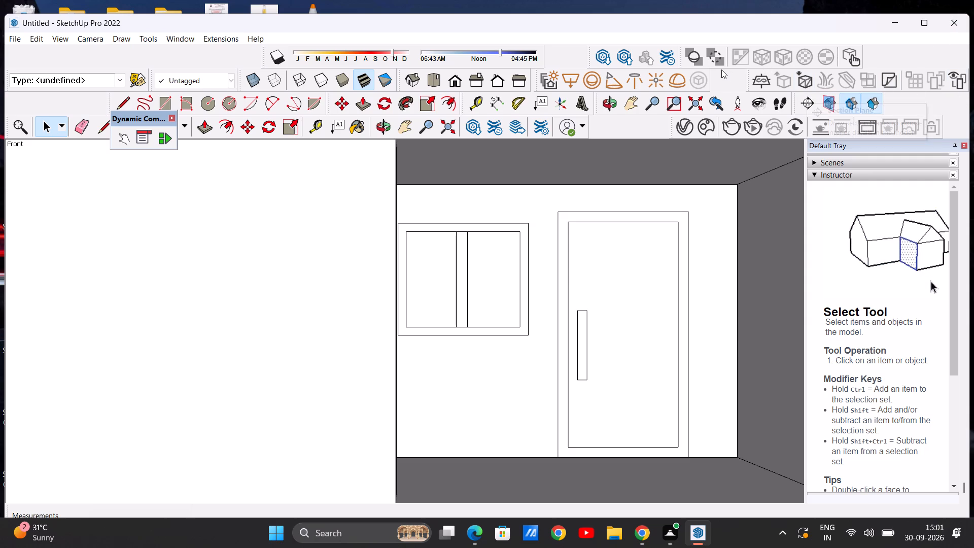
pyautogui.scroll(-14, 706, 75)
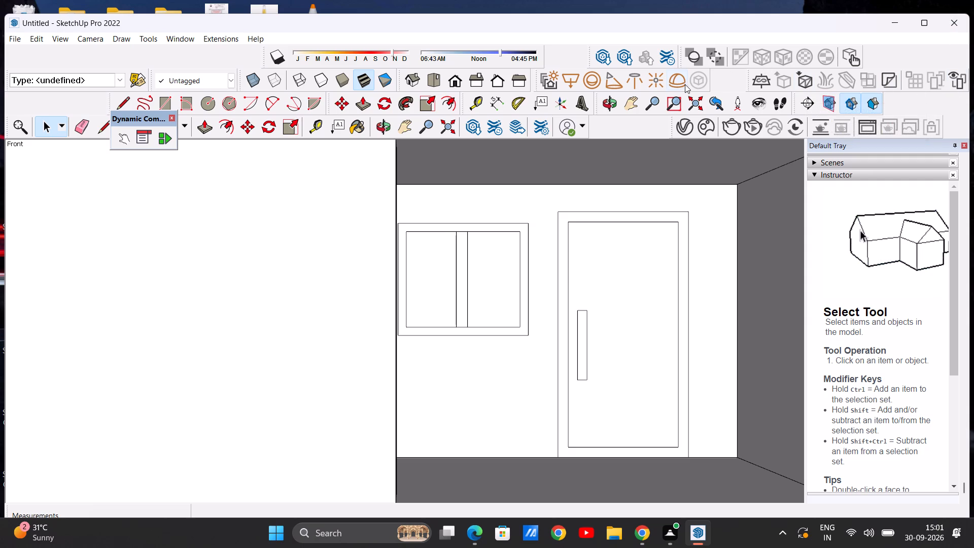
pyautogui.scroll(-2, 685, 84)
pyautogui.scroll(-15, 74, 491)
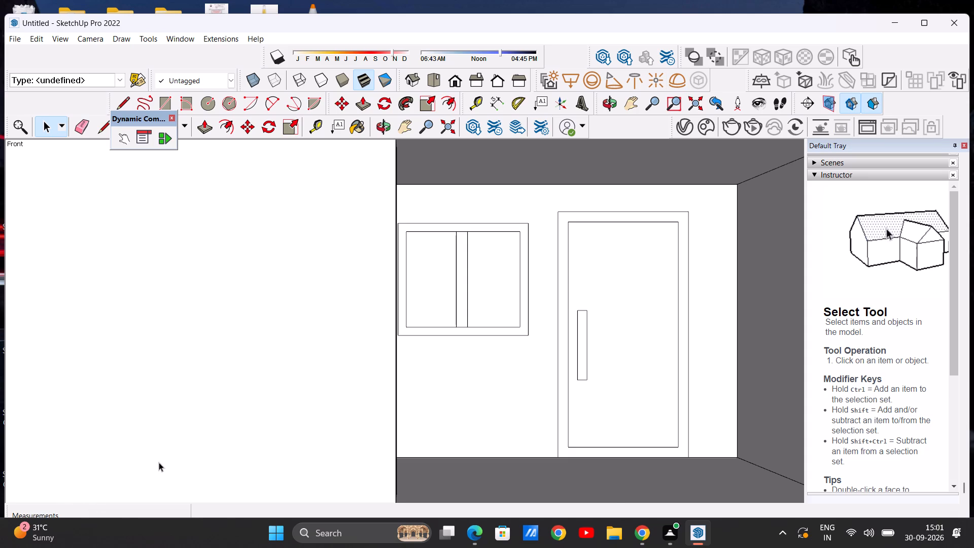
pyautogui.scroll(-19, 159, 462)
pyautogui.scroll(6, 430, 381)
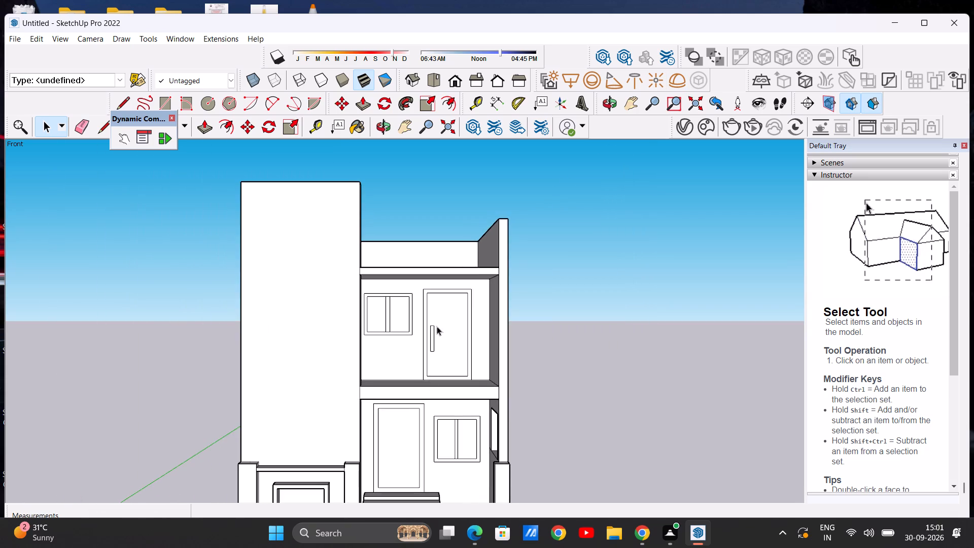
pyautogui.scroll(5, 449, 313)
pyautogui.scroll(-2, 467, 316)
pyautogui.middleClick(400, 307)
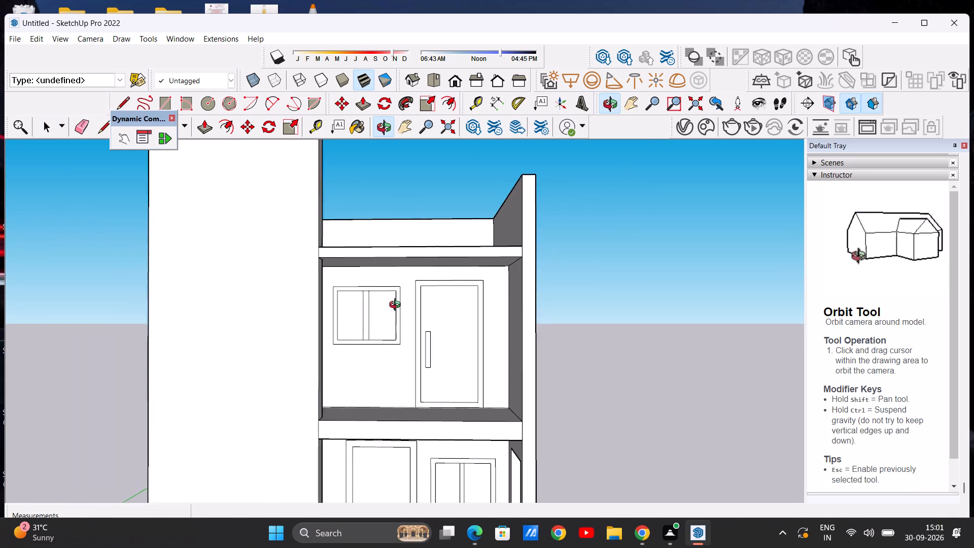
pyautogui.middleClick(399, 306)
pyautogui.scroll(2, 443, 301)
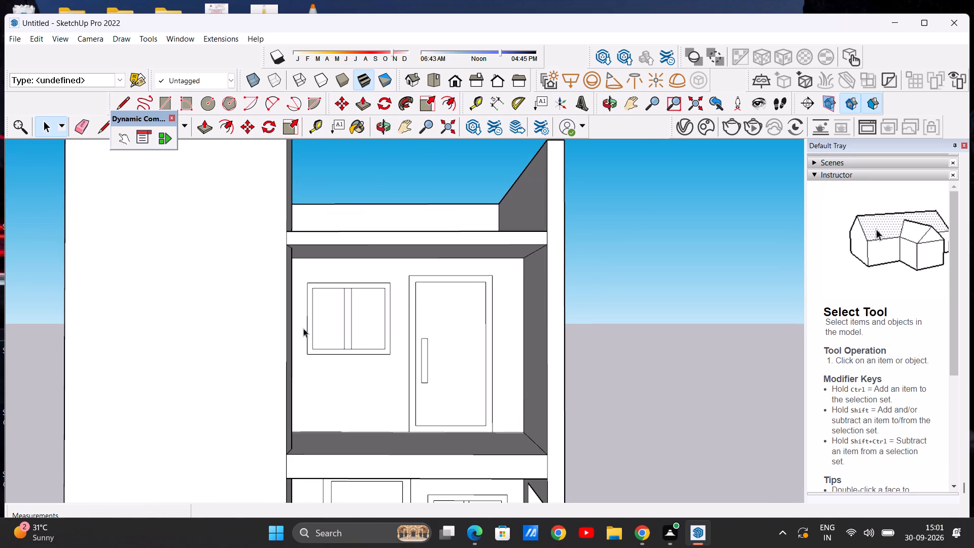
pyautogui.scroll(-2, 312, 330)
pyautogui.scroll(3, 373, 363)
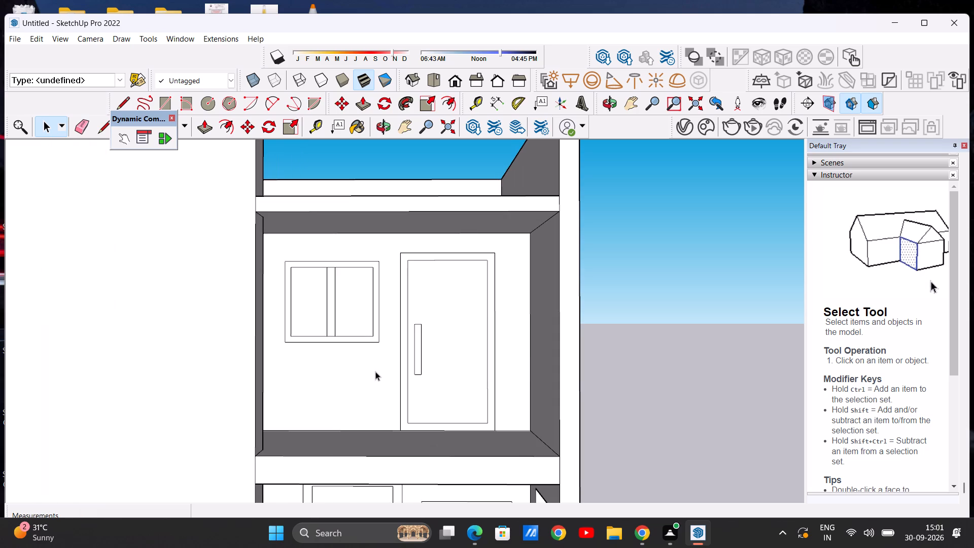
pyautogui.scroll(-2, 389, 347)
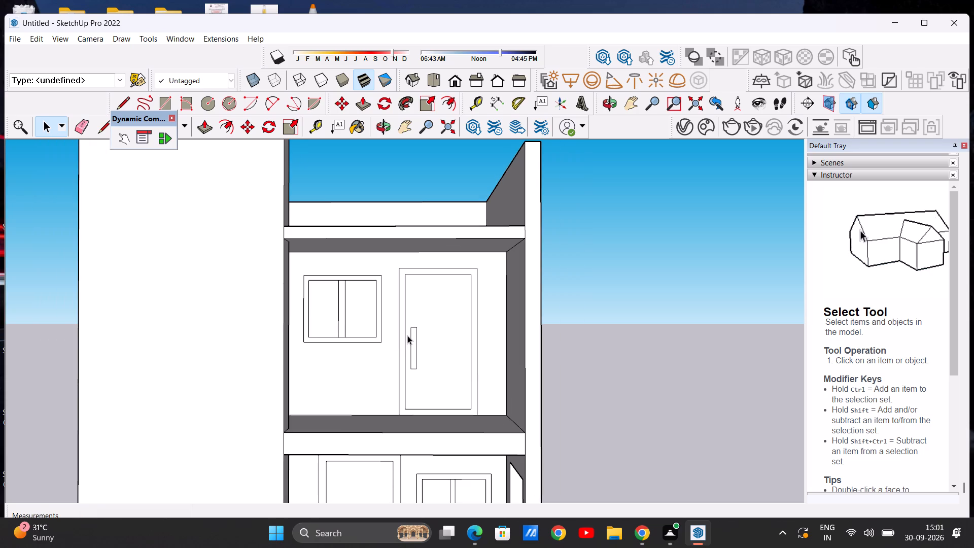
pyautogui.scroll(1, 426, 346)
# Draw a line about 11' 1 1/2" long across the upper balcony floor, from the tower wall's inner corner to the opposite side wall.
pyautogui.moveTo(432, 370); pyautogui.dragTo(445, 447, button='middle')
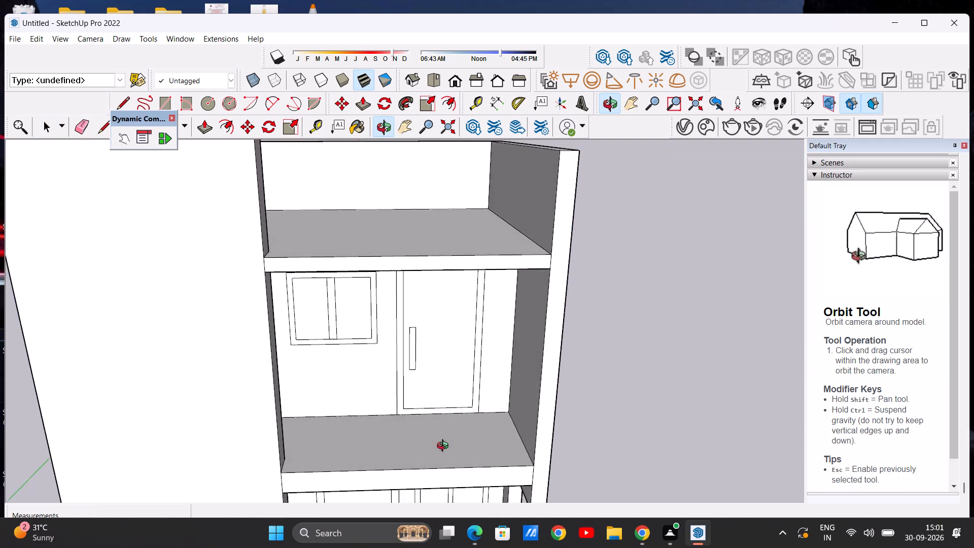
pyautogui.moveTo(445, 447); pyautogui.dragTo(473, 389, button='middle')
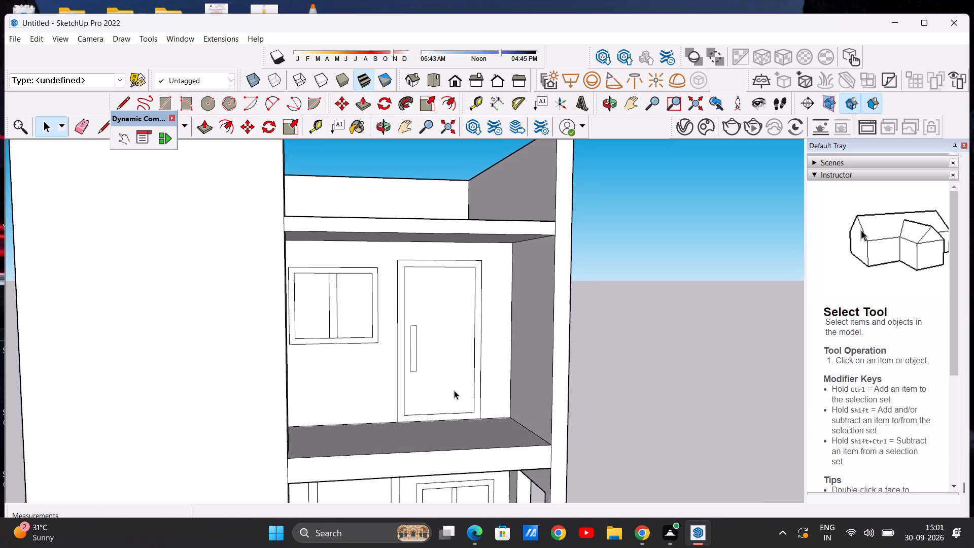
pyautogui.scroll(-10, 454, 390)
pyautogui.moveTo(480, 411); pyautogui.dragTo(475, 491, button='middle')
pyautogui.scroll(5, 475, 420)
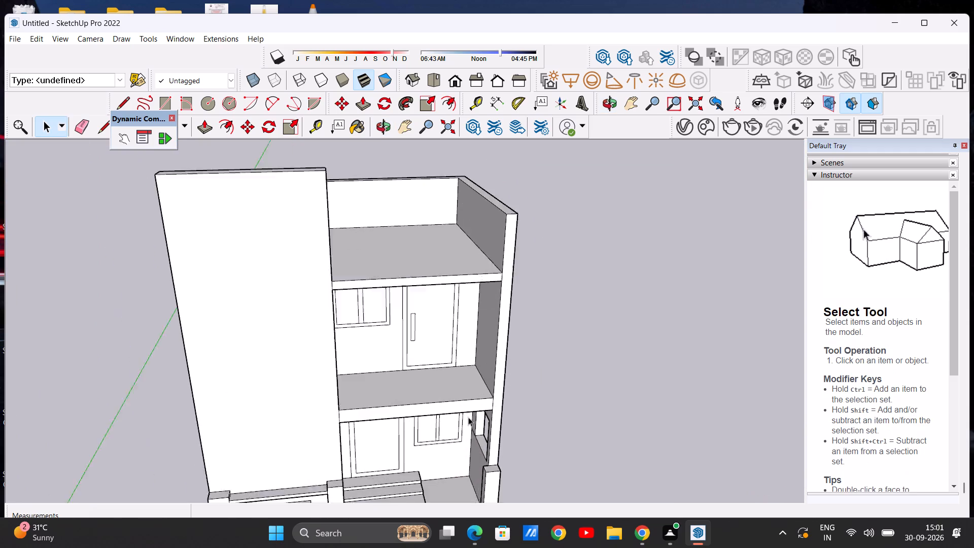
pyautogui.scroll(2, 468, 417)
pyautogui.moveTo(442, 423); pyautogui.dragTo(412, 471, button='middle')
pyautogui.scroll(4, 336, 416)
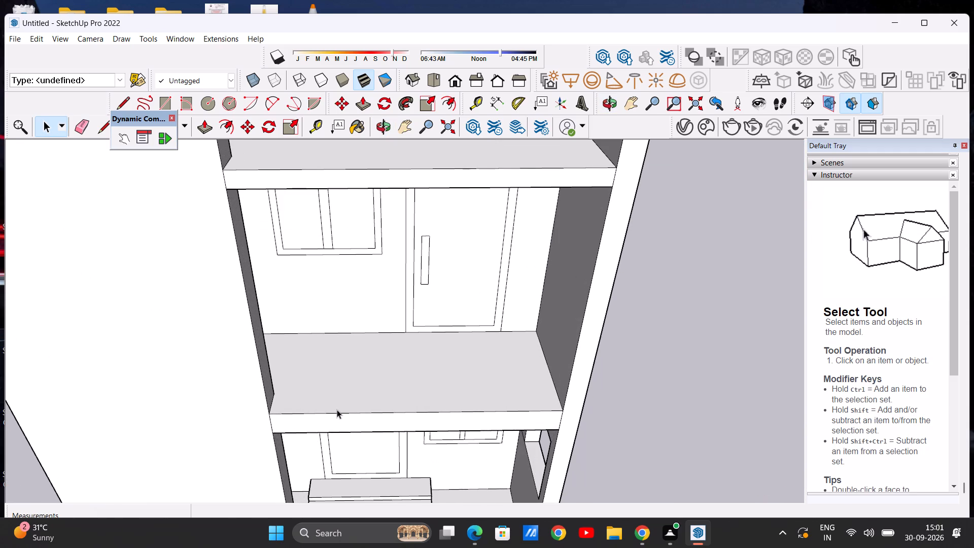
pyautogui.click(123, 100)
pyautogui.scroll(8, 293, 389)
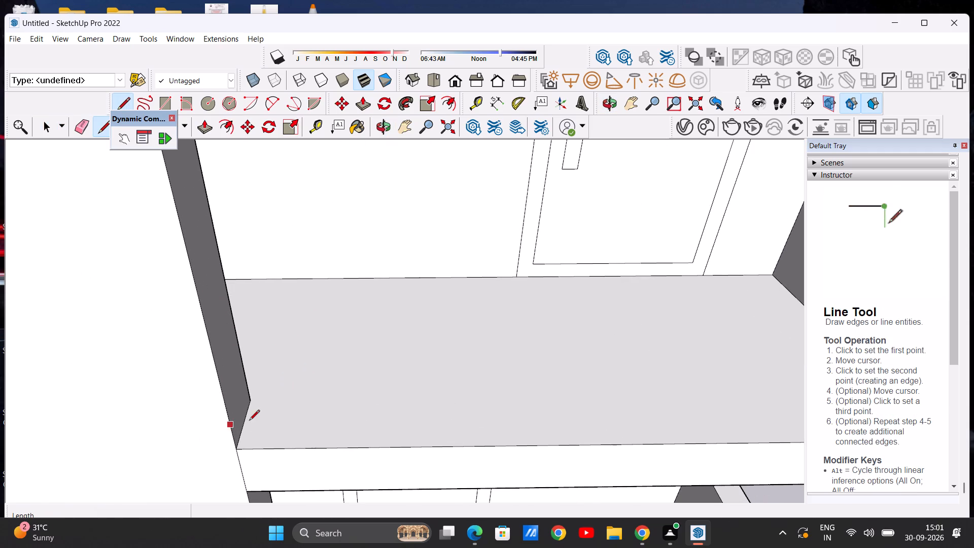
pyautogui.click(254, 398)
pyautogui.scroll(-5, 337, 407)
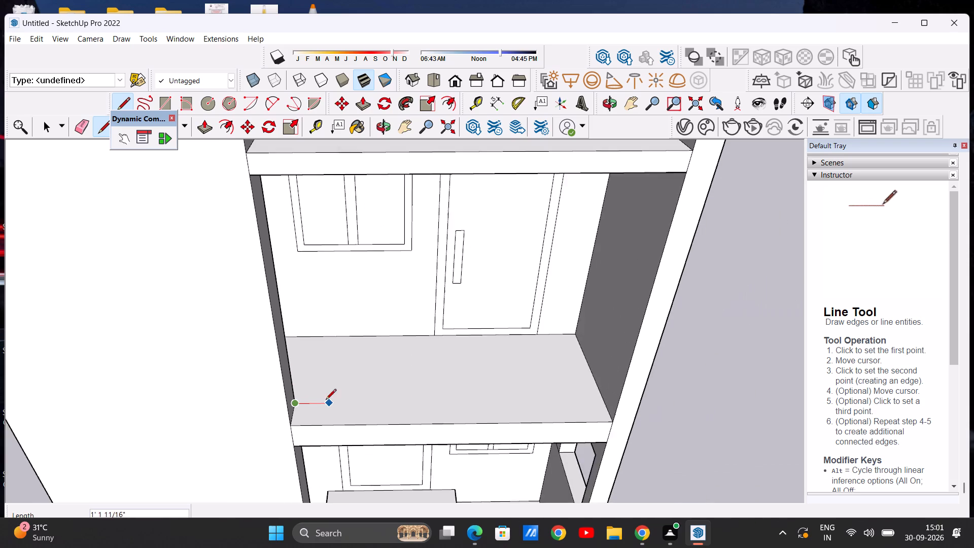
pyautogui.scroll(-4, 326, 400)
pyautogui.scroll(6, 571, 395)
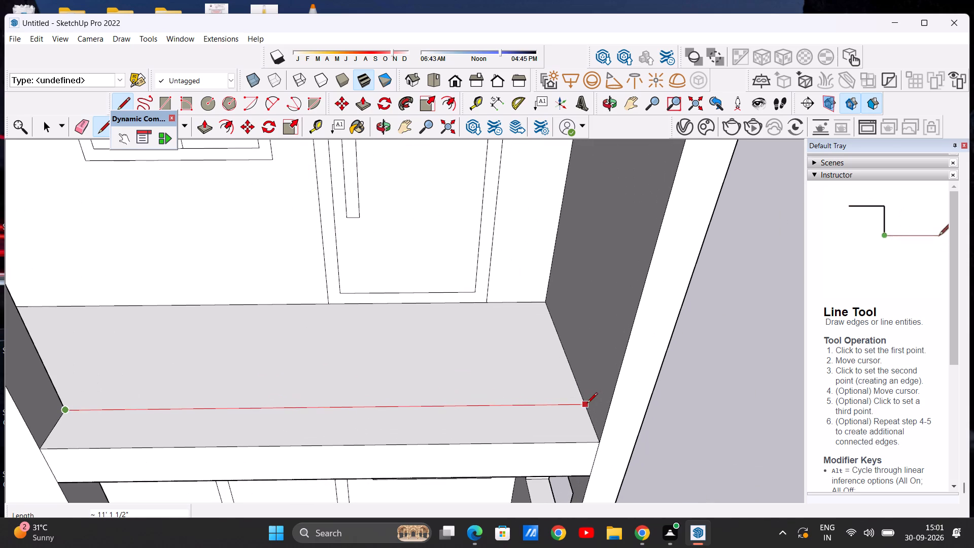
pyautogui.click(587, 404)
pyautogui.press('space')
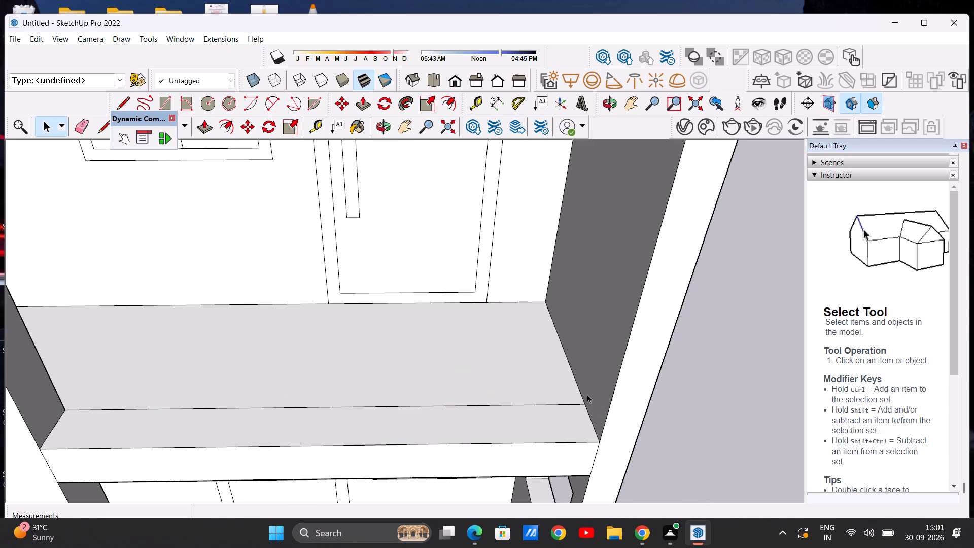
# Examine the upper balcony floor and its front strip from the front and from the side.
pyautogui.scroll(-10, 599, 390)
pyautogui.moveTo(476, 383); pyautogui.dragTo(425, 313, button='middle')
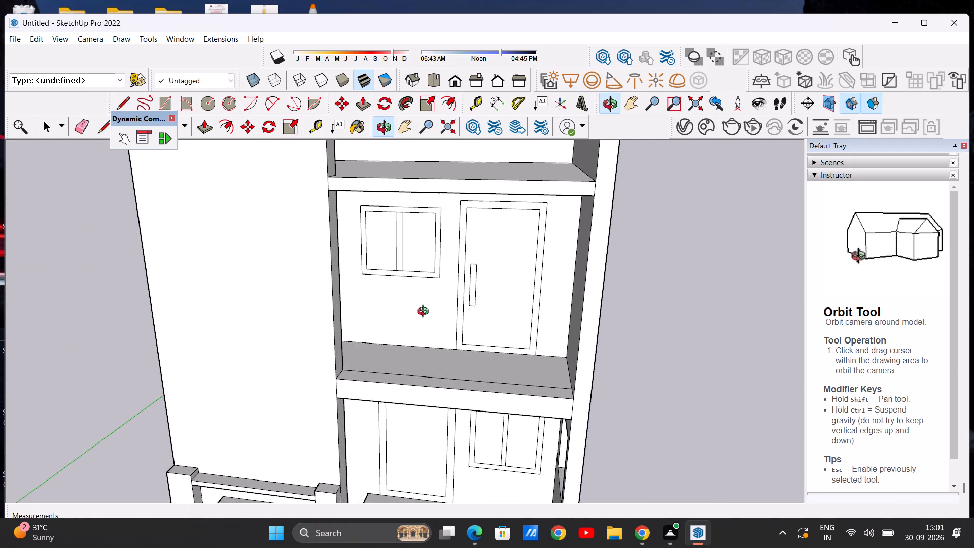
pyautogui.moveTo(425, 313); pyautogui.dragTo(465, 313, button='middle')
pyautogui.scroll(-4, 423, 347)
pyautogui.moveTo(426, 347); pyautogui.dragTo(403, 292, button='middle')
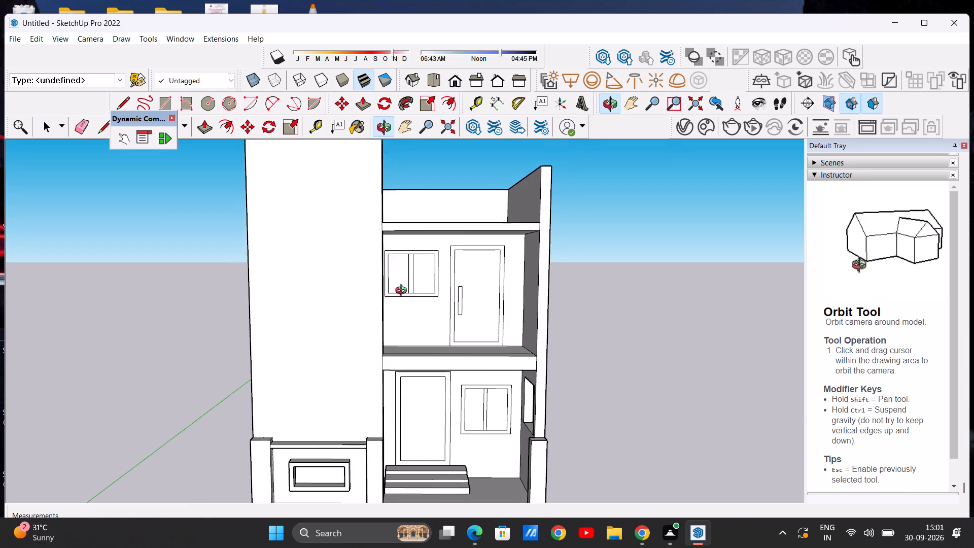
pyautogui.moveTo(403, 292); pyautogui.dragTo(278, 319, button='middle')
pyautogui.scroll(3, 354, 302)
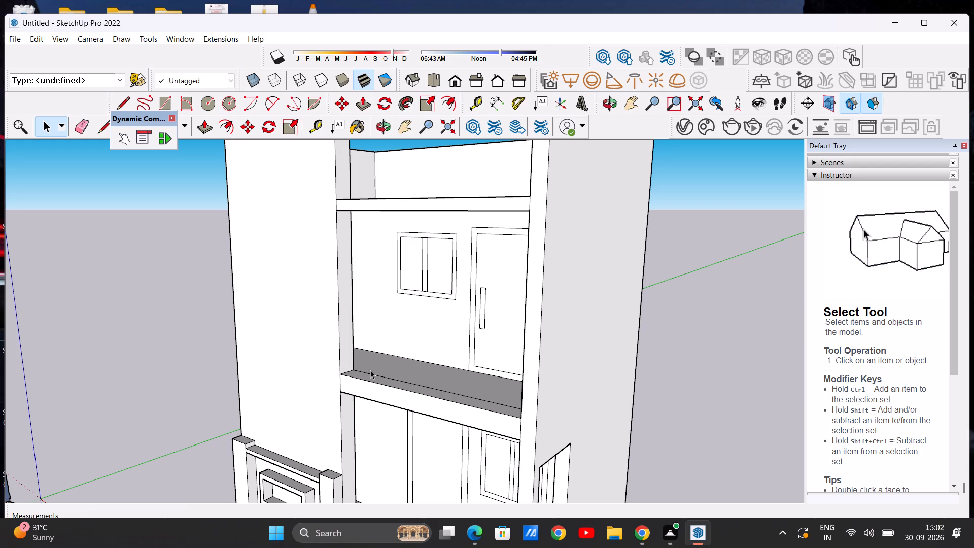
# Draw a line about 1' 1" long straight across the tower wall's narrow inner side face, partway up above the upper balcony floor.
pyautogui.moveTo(359, 371); pyautogui.dragTo(500, 375, button='middle')
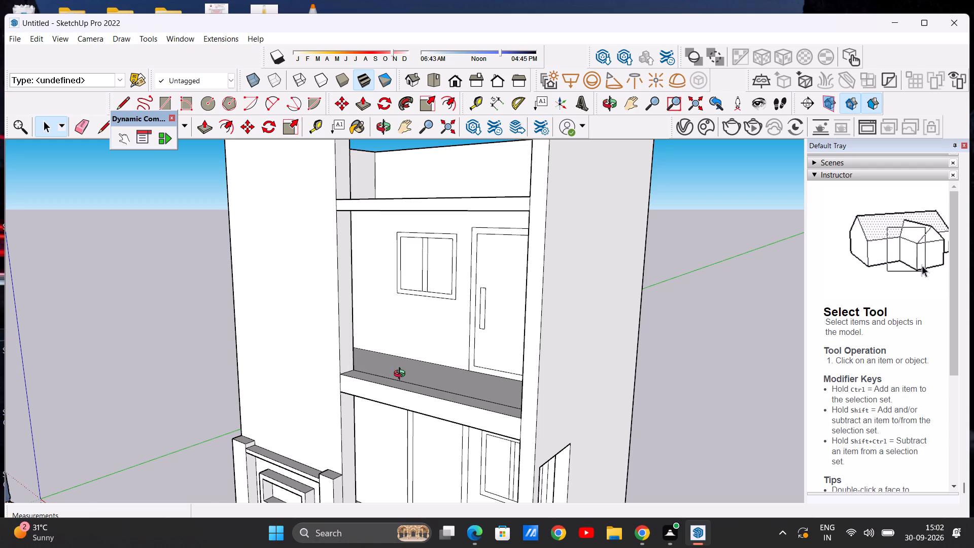
pyautogui.moveTo(395, 378); pyautogui.dragTo(378, 481, button='middle')
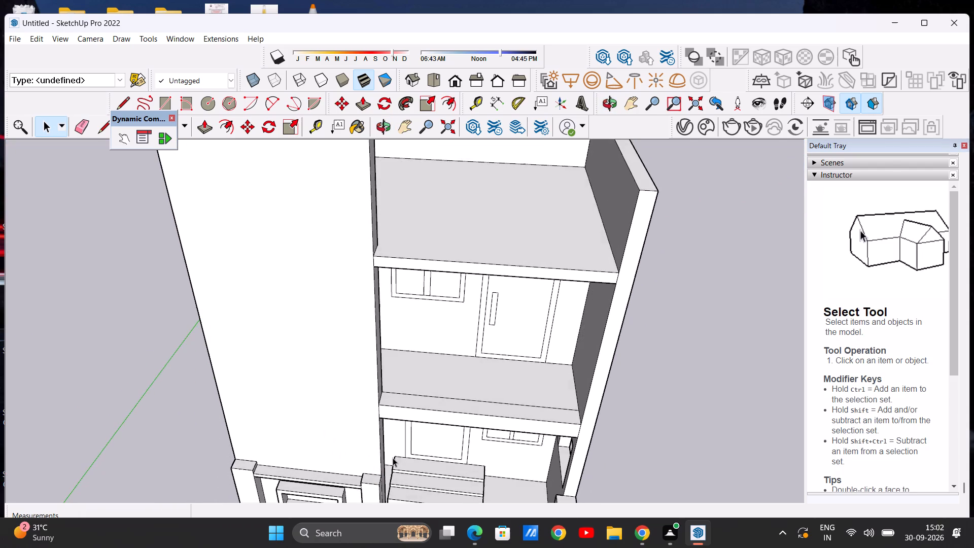
pyautogui.scroll(6, 403, 401)
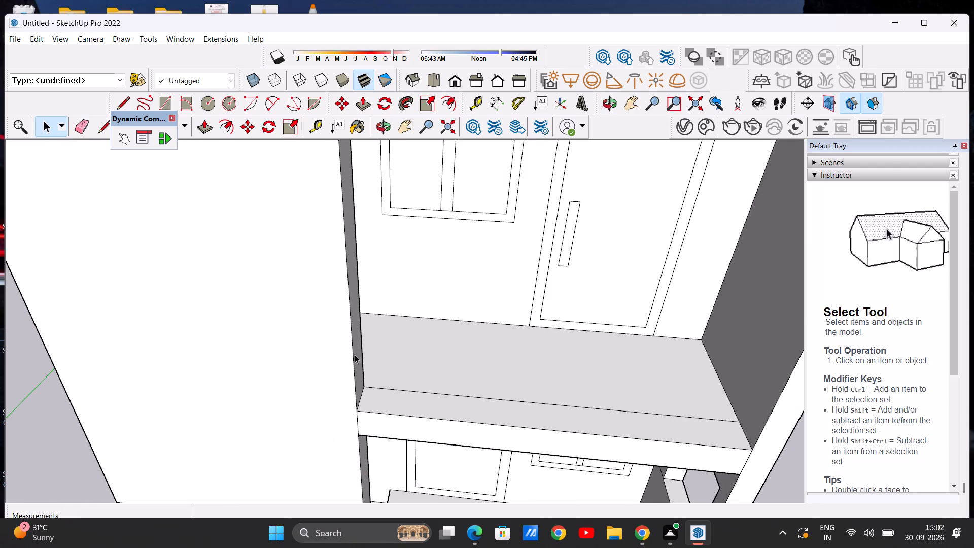
pyautogui.scroll(-5, 355, 355)
pyautogui.moveTo(391, 360); pyautogui.dragTo(283, 328, button='middle')
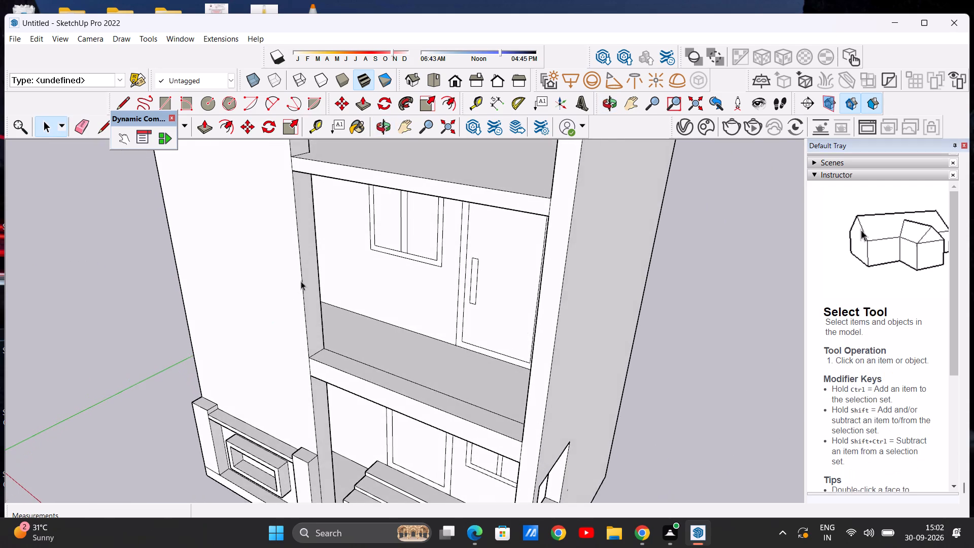
pyautogui.scroll(3, 301, 281)
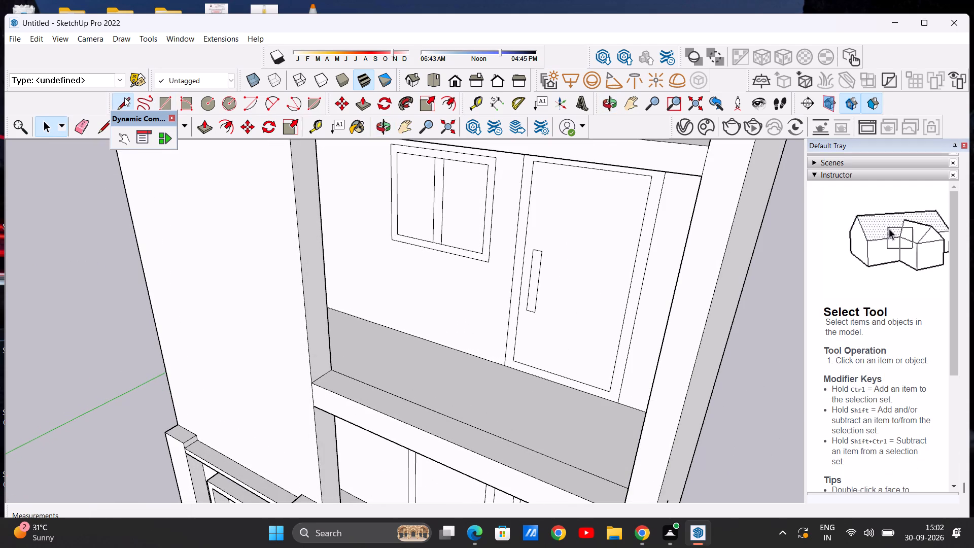
pyautogui.click(124, 97)
pyautogui.scroll(-8, 398, 306)
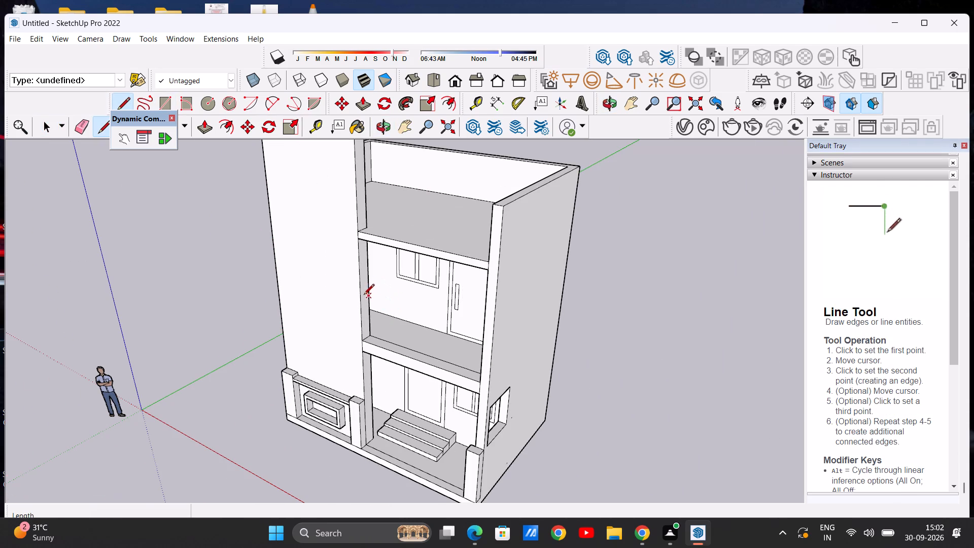
pyautogui.scroll(15, 360, 294)
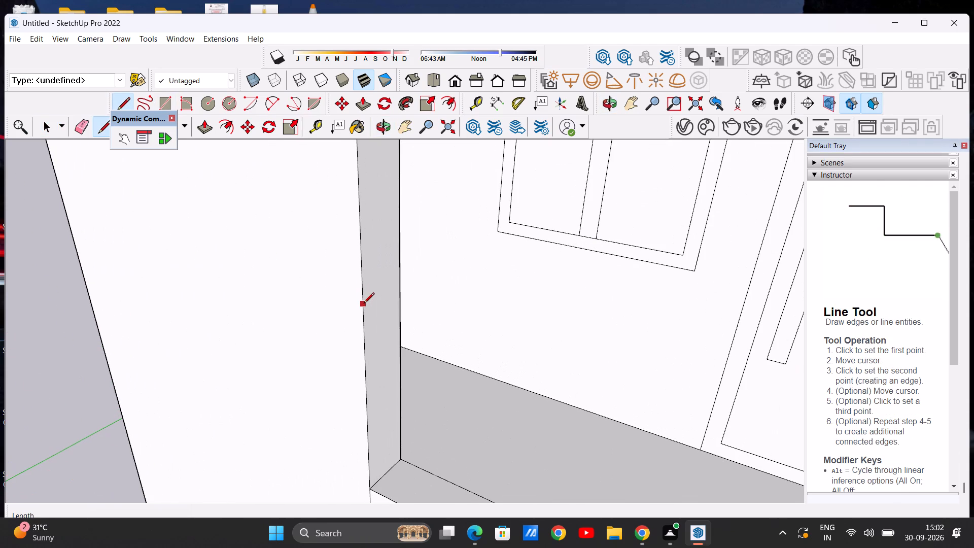
pyautogui.click(364, 304)
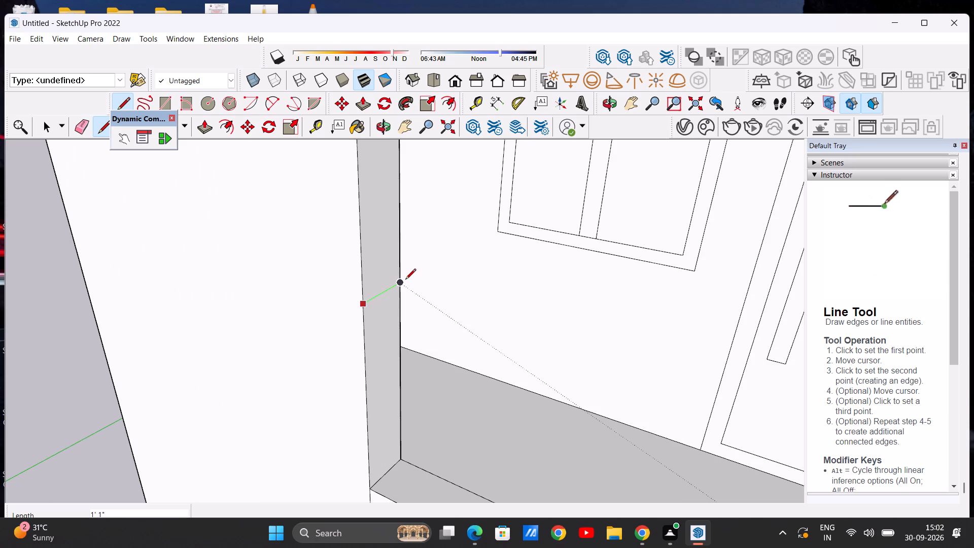
pyautogui.click(402, 283)
pyautogui.press('space')
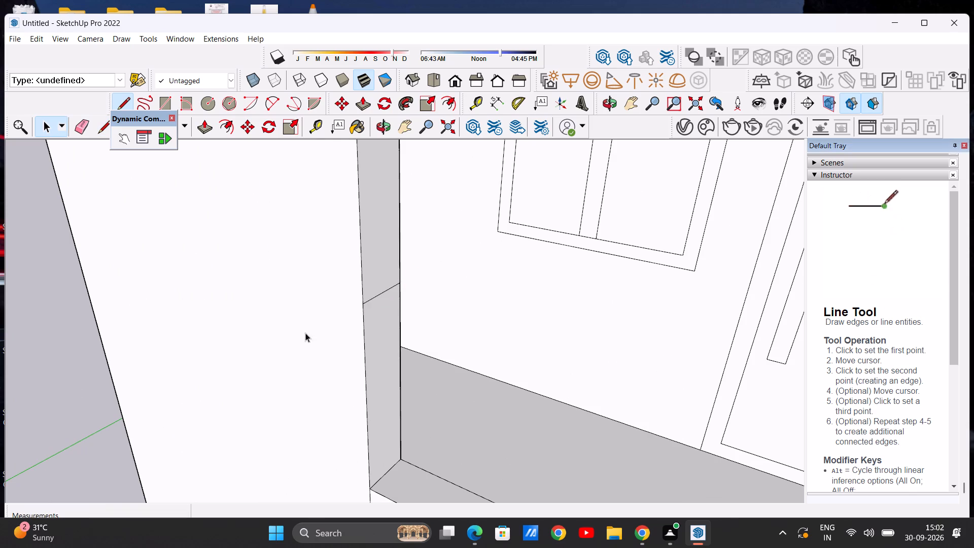
# Draw a line about 7 7/8" long inward from the opposite side wall's front edge, level with the tower wall's cross line.
pyautogui.scroll(-12, 282, 333)
pyautogui.moveTo(304, 340); pyautogui.dragTo(390, 280, button='middle')
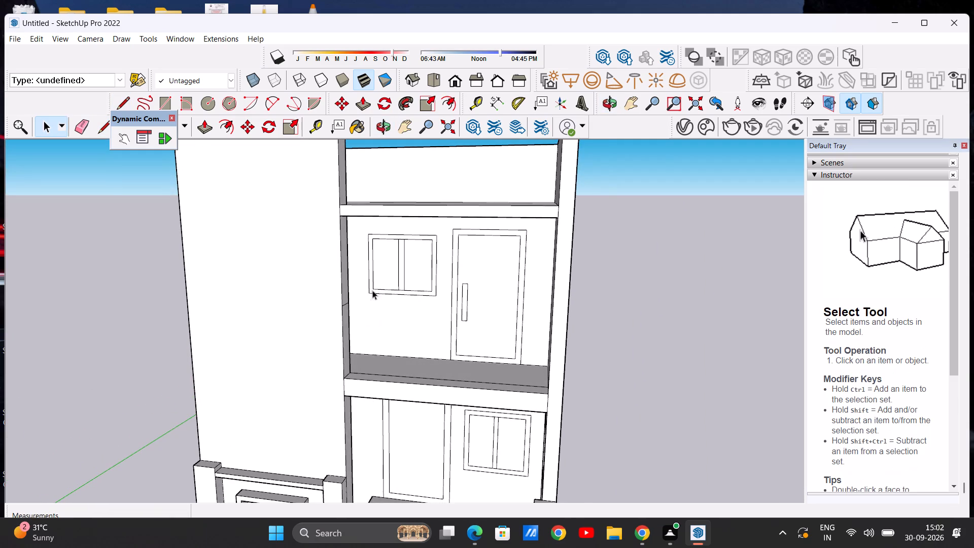
pyautogui.scroll(1, 373, 303)
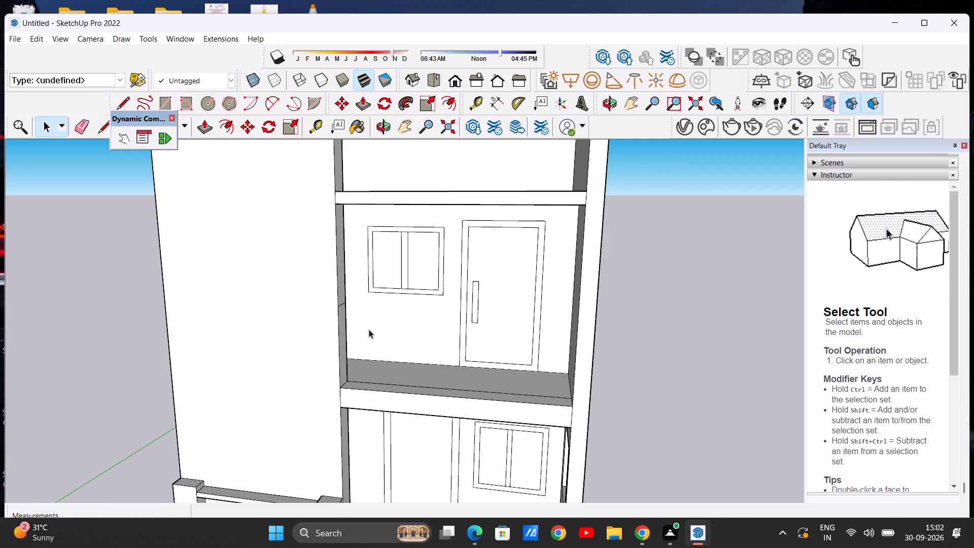
pyautogui.scroll(-2, 369, 329)
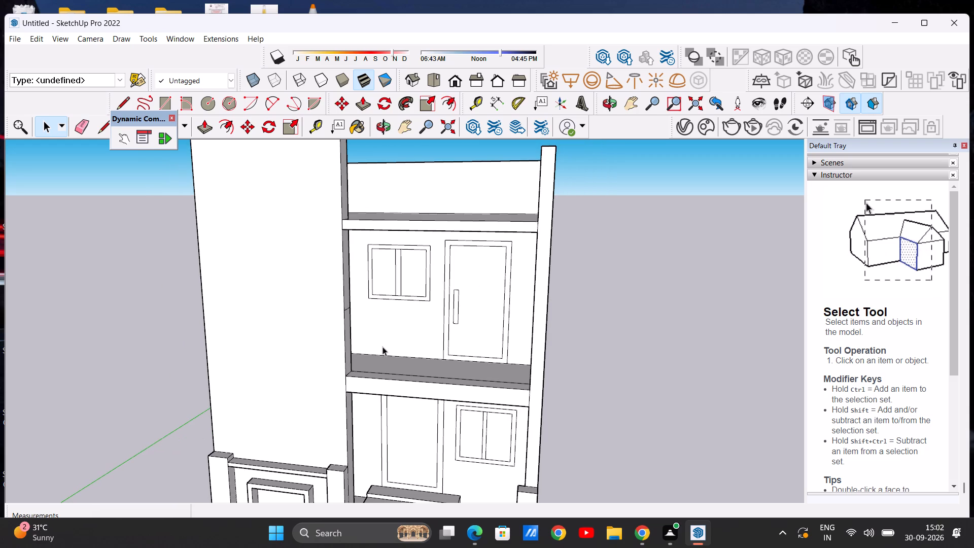
pyautogui.moveTo(391, 347); pyautogui.dragTo(420, 315, button='middle')
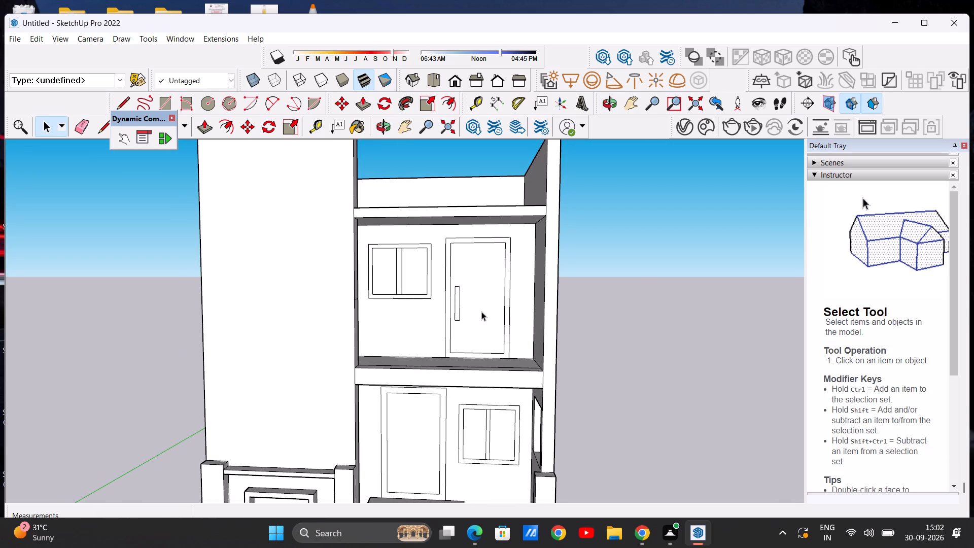
pyautogui.scroll(6, 481, 311)
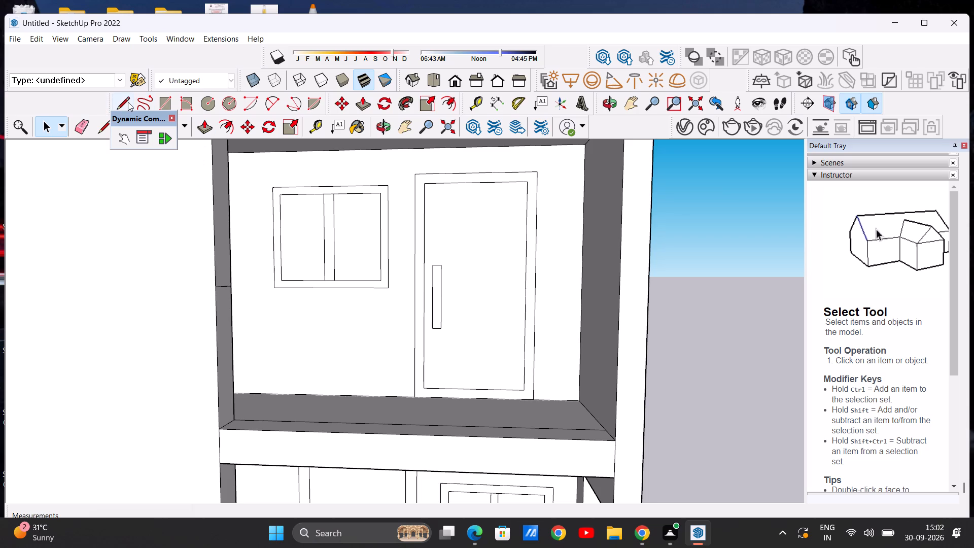
pyautogui.click(125, 102)
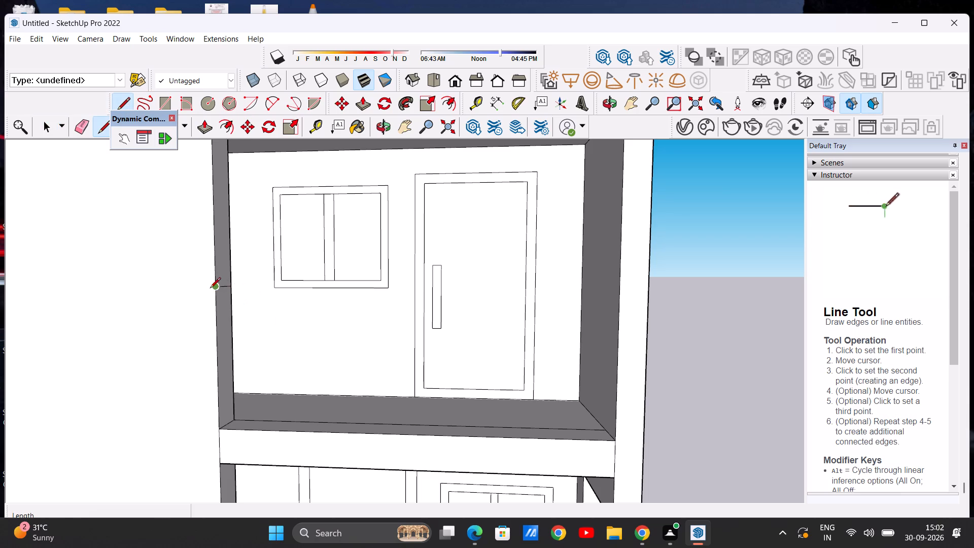
pyautogui.click(619, 289)
pyautogui.click(619, 288)
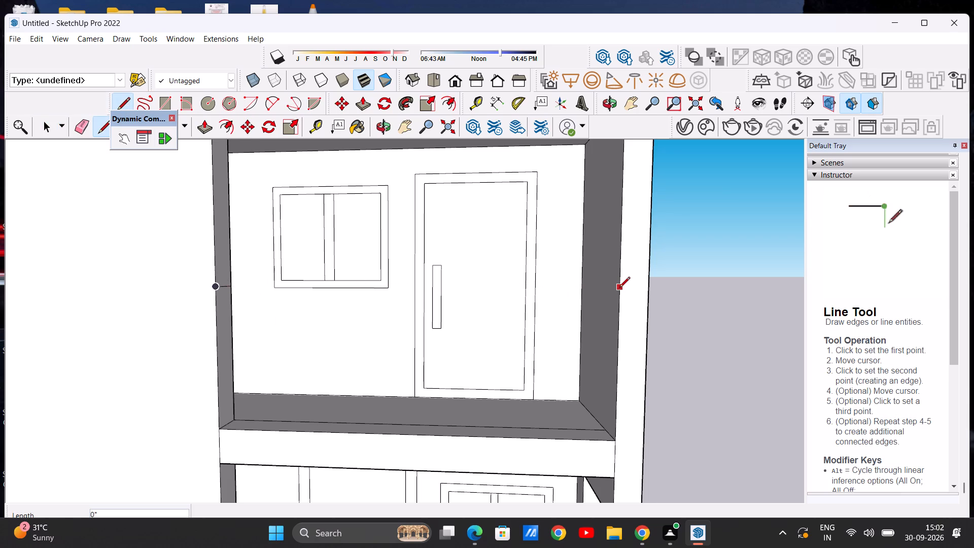
pyautogui.moveTo(619, 288); pyautogui.dragTo(728, 286, button='middle')
pyautogui.scroll(5, 674, 285)
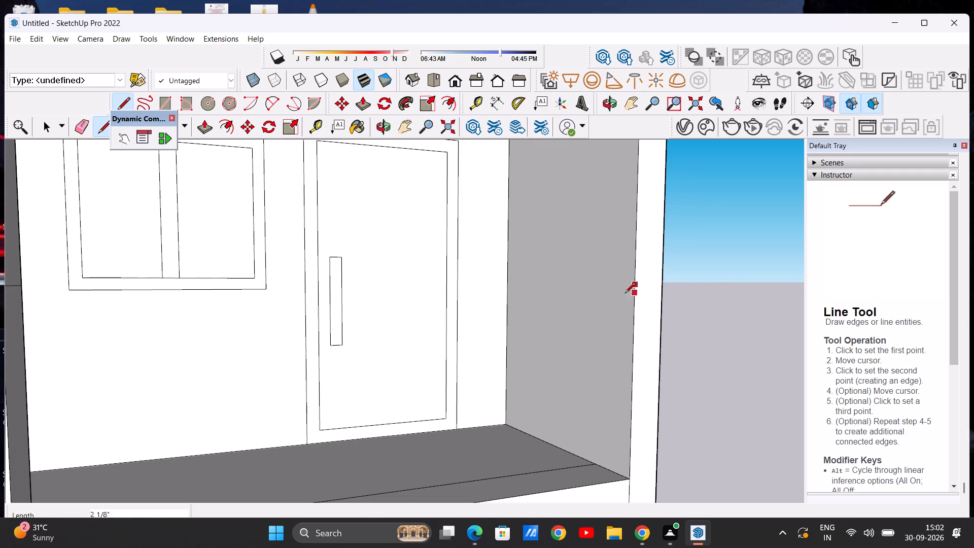
pyautogui.scroll(6, 607, 275)
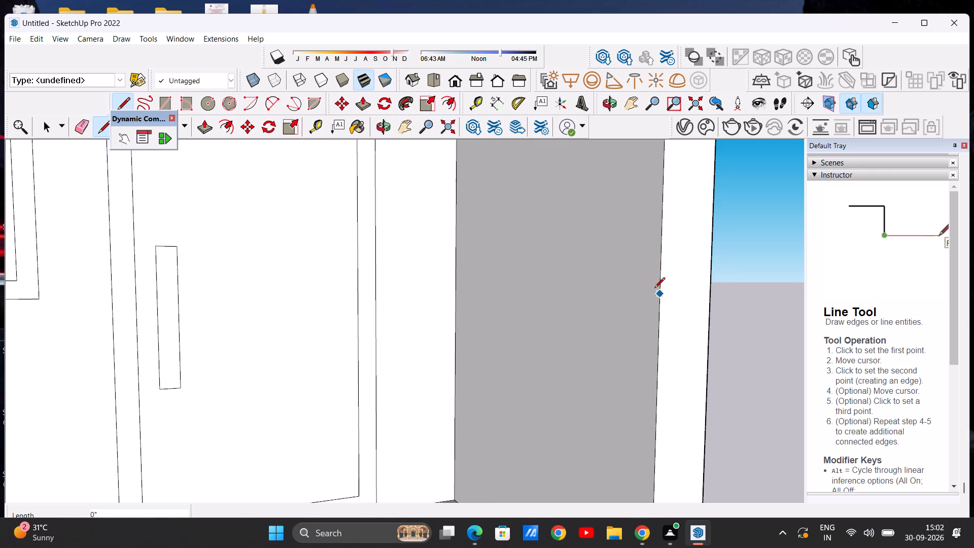
pyautogui.click(659, 292)
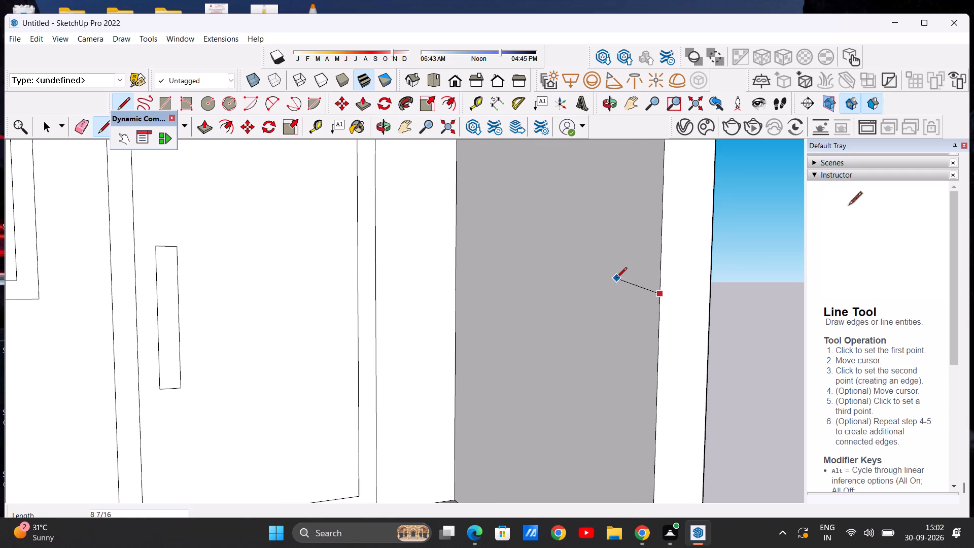
pyautogui.click(618, 286)
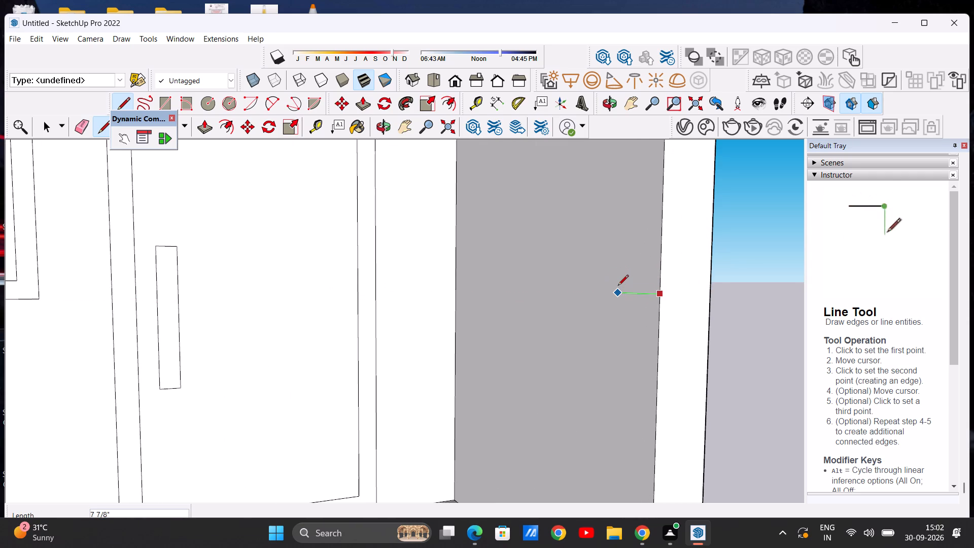
pyautogui.scroll(-8, 621, 334)
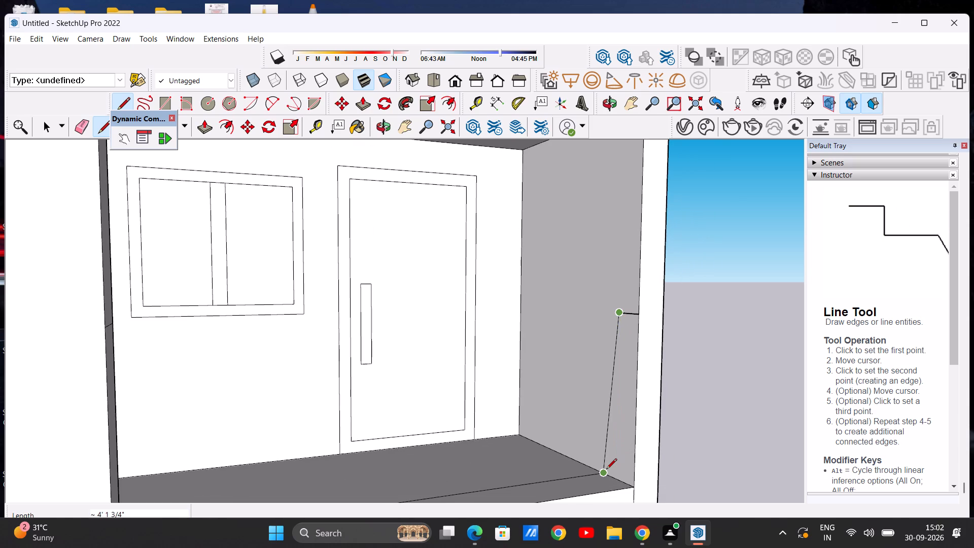
pyautogui.scroll(7, 606, 470)
pyautogui.press('space')
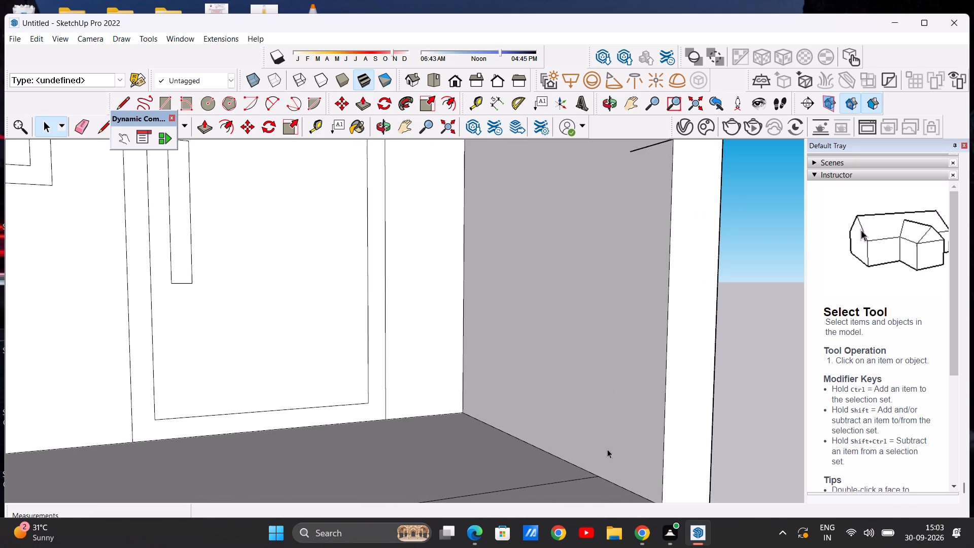
# Draw a vertical line up the side wall from the balcony floor line's end and join it to the short line with a 5 1/8" segment.
pyautogui.click(128, 101)
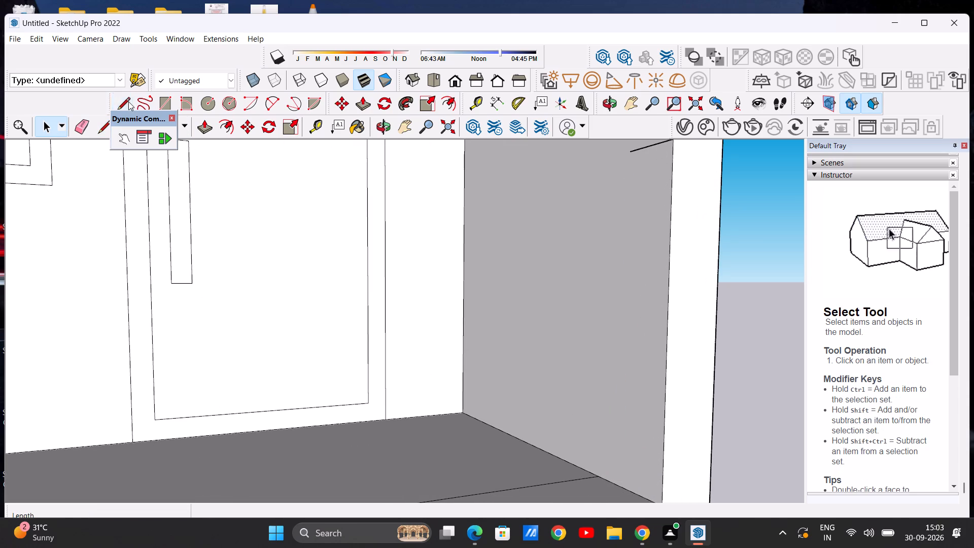
pyautogui.scroll(-6, 525, 405)
pyautogui.scroll(13, 566, 443)
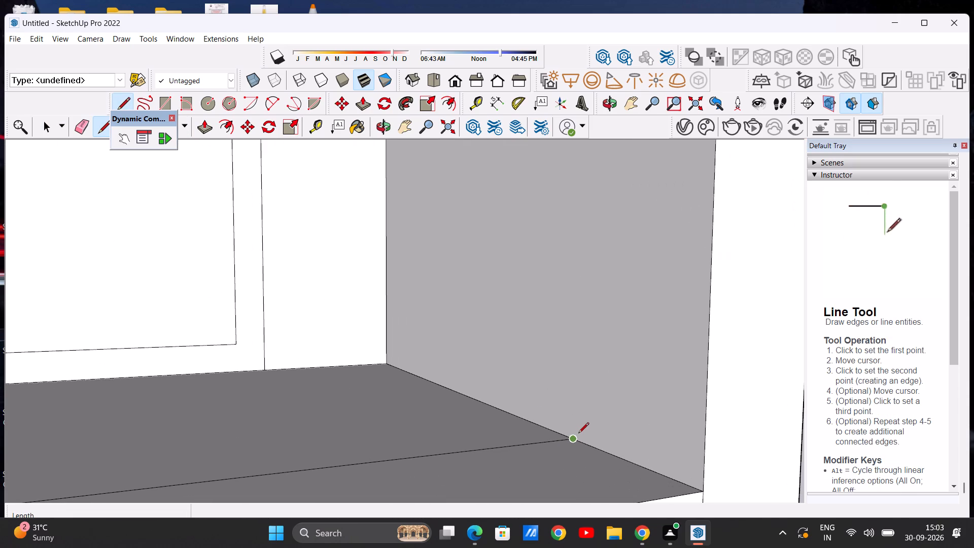
pyautogui.click(572, 436)
pyautogui.scroll(-13, 586, 331)
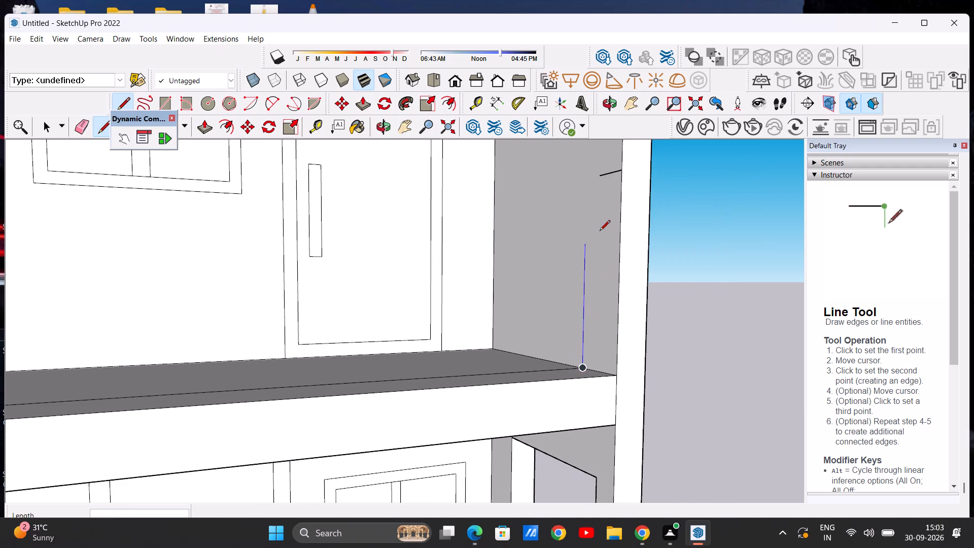
pyautogui.click(585, 177)
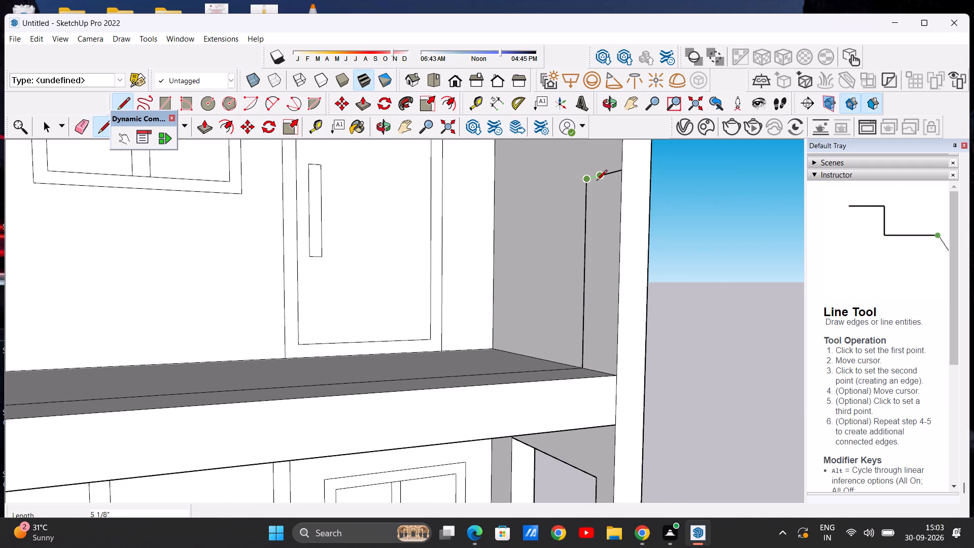
pyautogui.click(600, 177)
pyautogui.press('space')
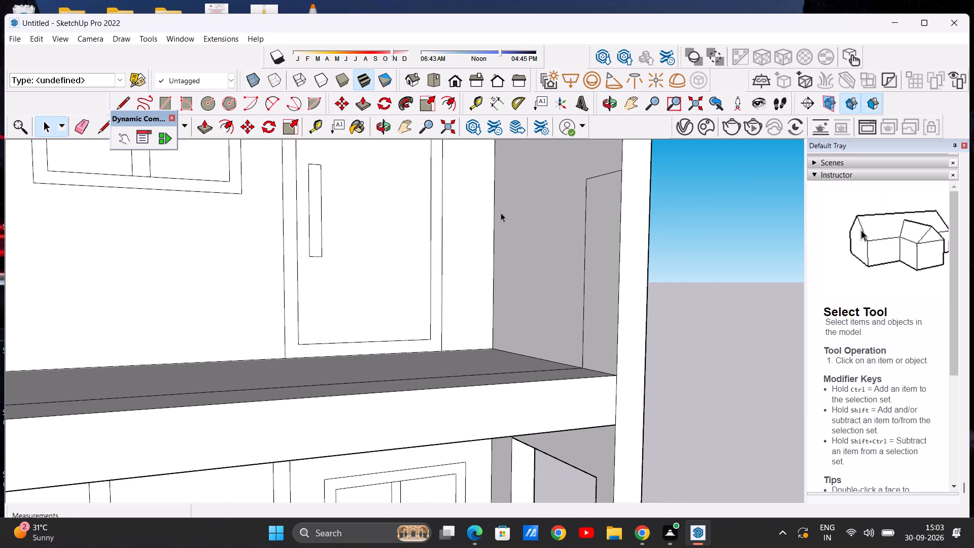
# Draw a circle of about 1 5/8" radius on the tower wall's inner side face, just below the cross line.
pyautogui.moveTo(505, 226); pyautogui.dragTo(597, 218, button='middle')
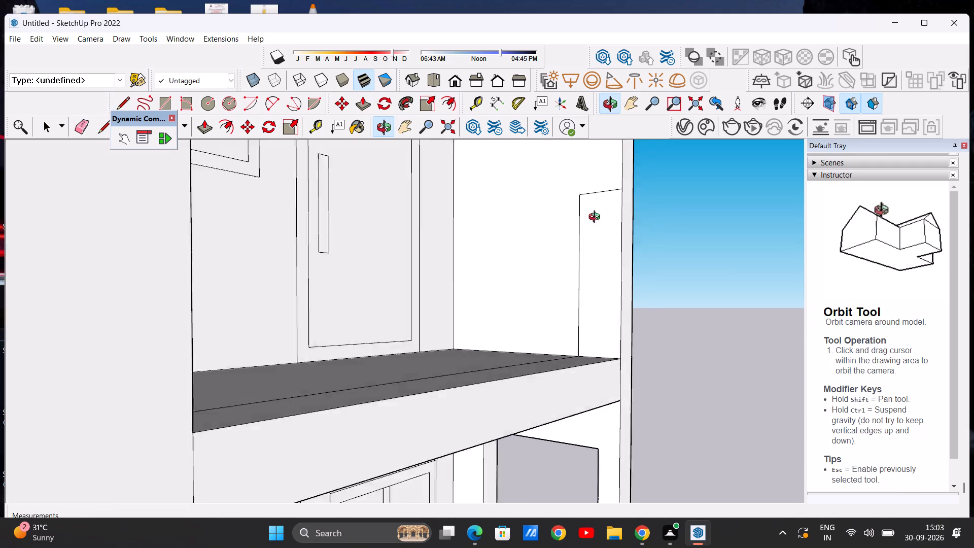
pyautogui.moveTo(597, 218); pyautogui.dragTo(461, 226, button='middle')
pyautogui.scroll(-9, 485, 272)
pyautogui.moveTo(458, 277); pyautogui.dragTo(332, 273, button='middle')
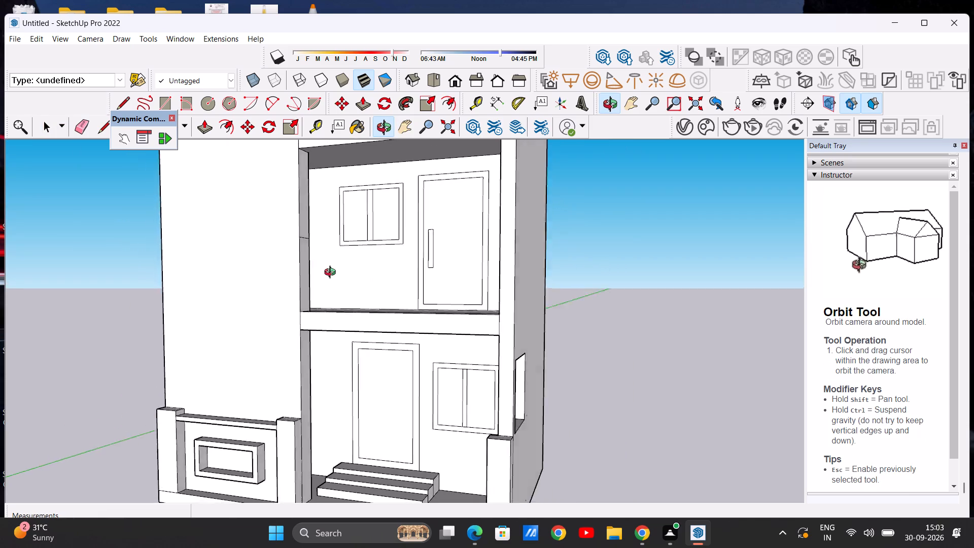
pyautogui.moveTo(332, 273); pyautogui.dragTo(281, 263, button='middle')
pyautogui.scroll(9, 299, 243)
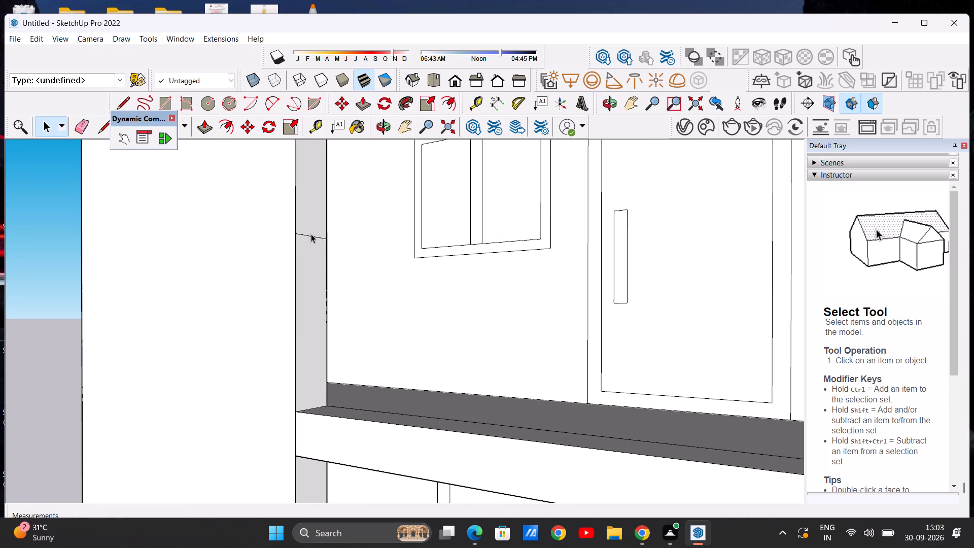
pyautogui.click(208, 103)
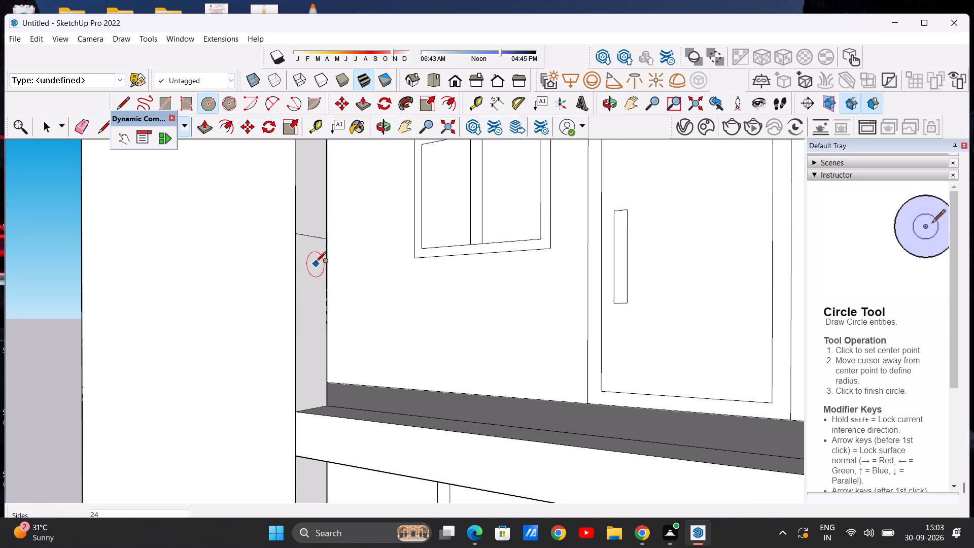
pyautogui.scroll(3, 319, 250)
pyautogui.moveTo(314, 264); pyautogui.dragTo(238, 261, button='middle')
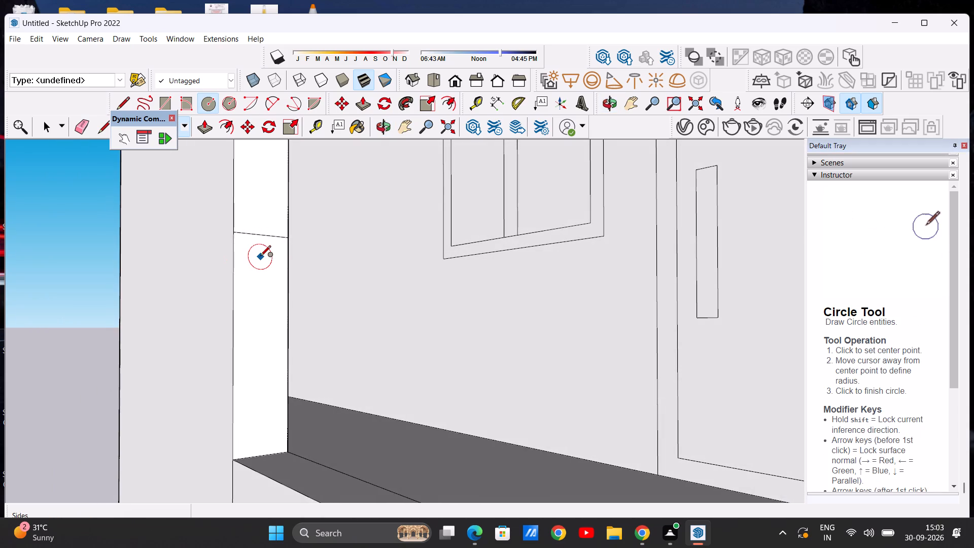
pyautogui.scroll(4, 260, 254)
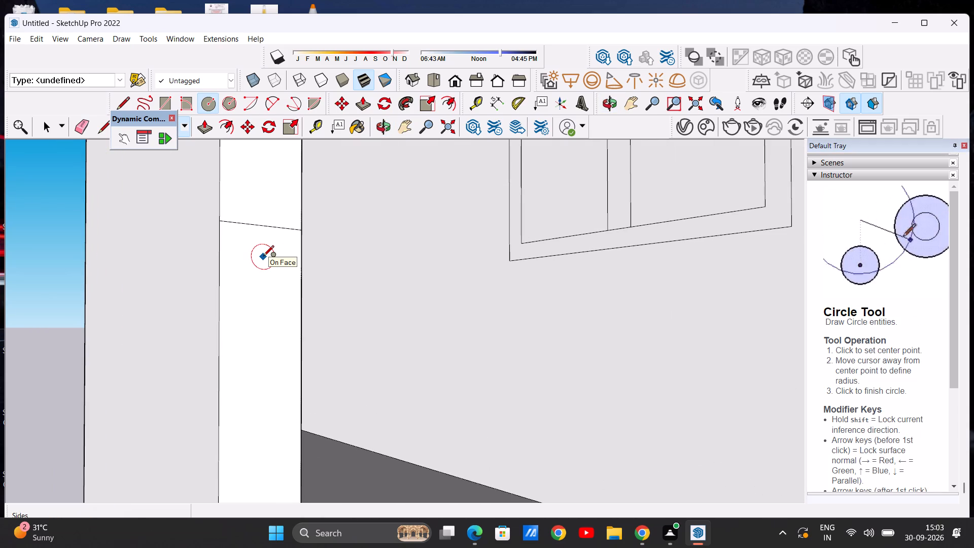
pyautogui.click(263, 257)
pyautogui.click(264, 246)
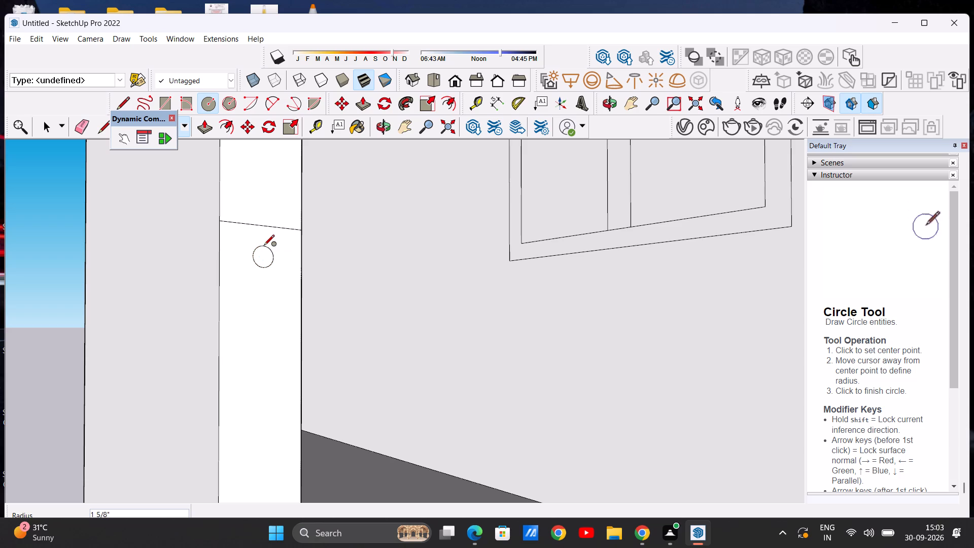
pyautogui.press('space')
pyautogui.scroll(-7, 292, 335)
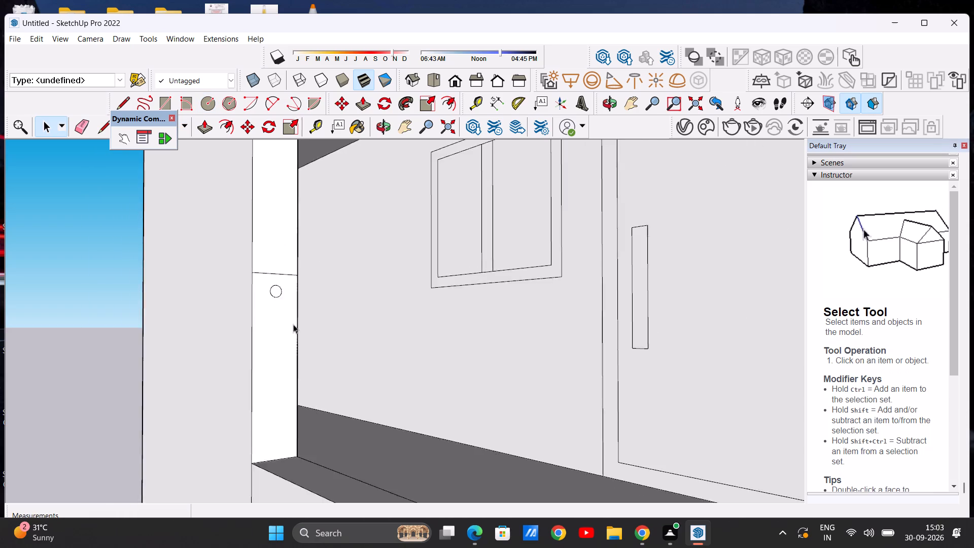
# Push/Pull the circle on the tower wall's inner face about 11' 1 1/2" across to the opposite side wall as the balcony handrail.
pyautogui.scroll(-5, 293, 324)
pyautogui.moveTo(263, 352); pyautogui.dragTo(342, 384, button='middle')
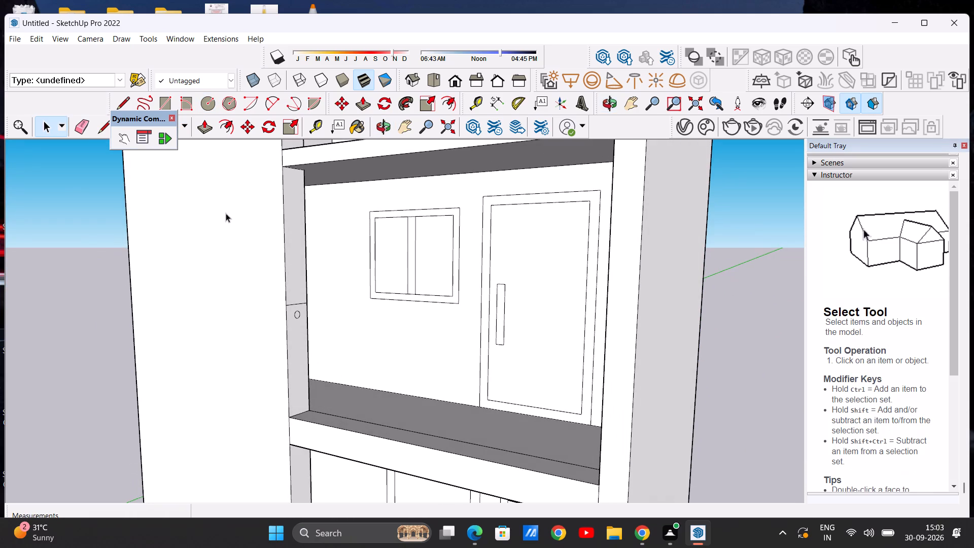
pyautogui.click(197, 127)
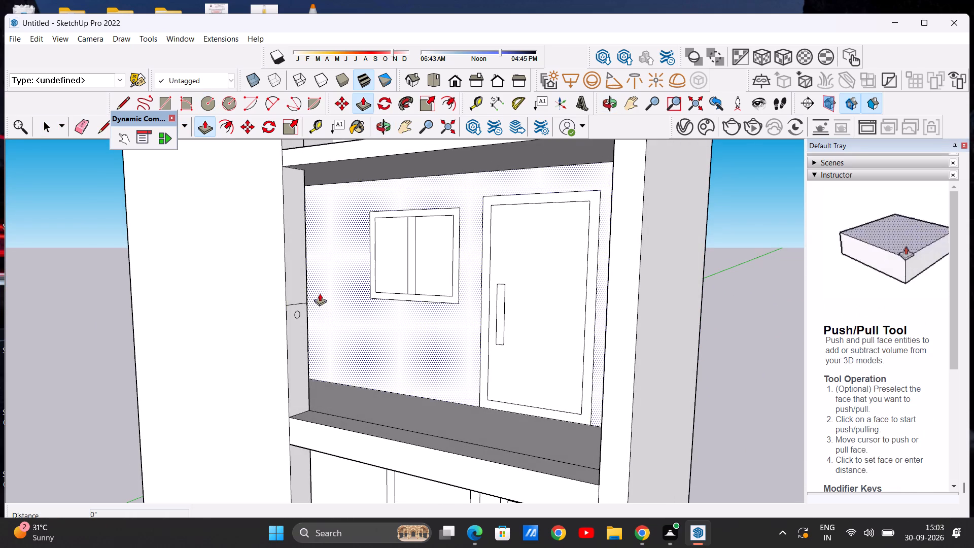
pyautogui.scroll(12, 318, 315)
pyautogui.click(156, 303)
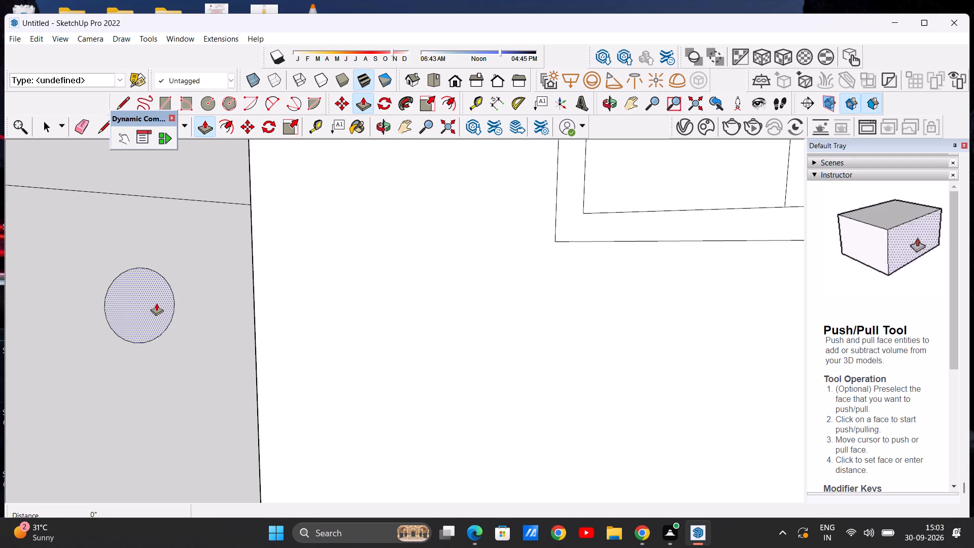
pyautogui.scroll(-14, 407, 390)
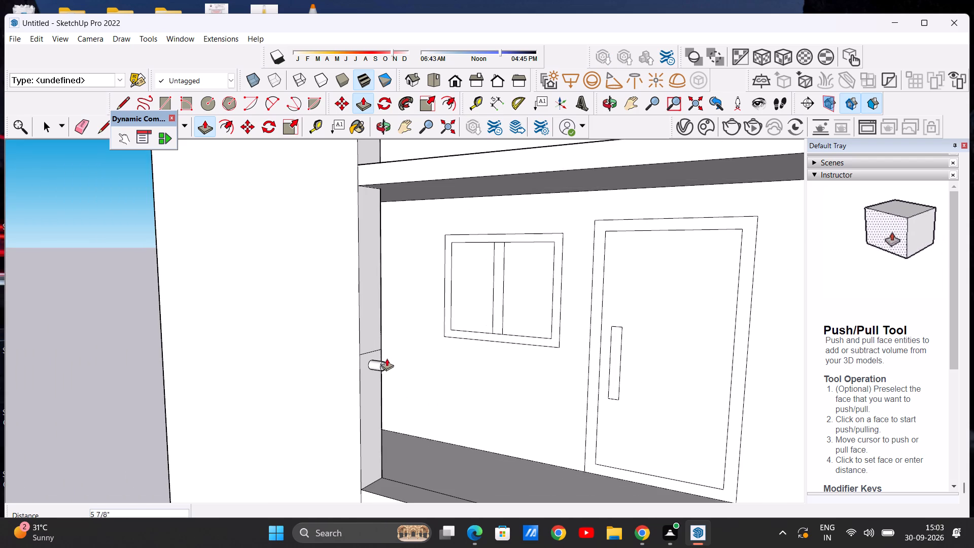
pyautogui.scroll(-7, 503, 363)
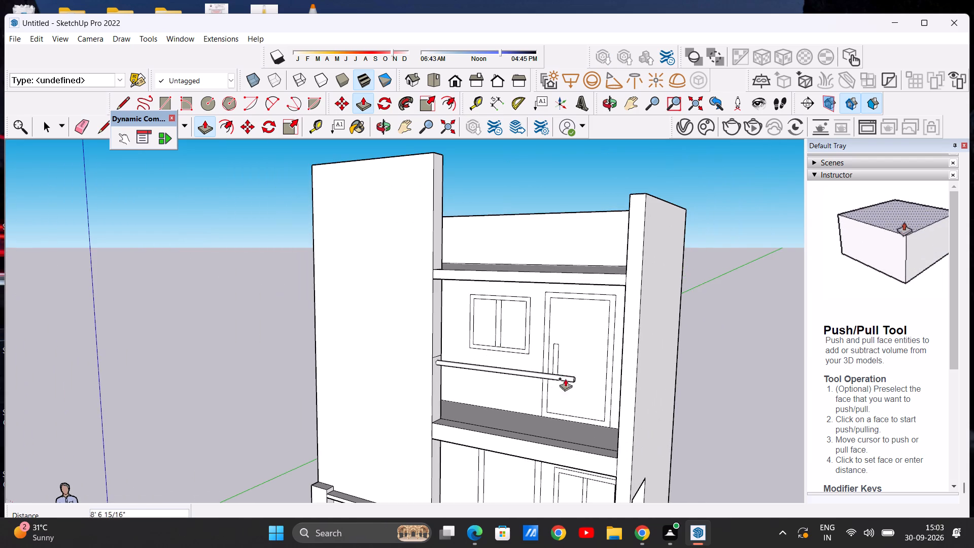
pyautogui.moveTo(545, 384); pyautogui.dragTo(714, 365, button='middle')
pyautogui.scroll(12, 585, 345)
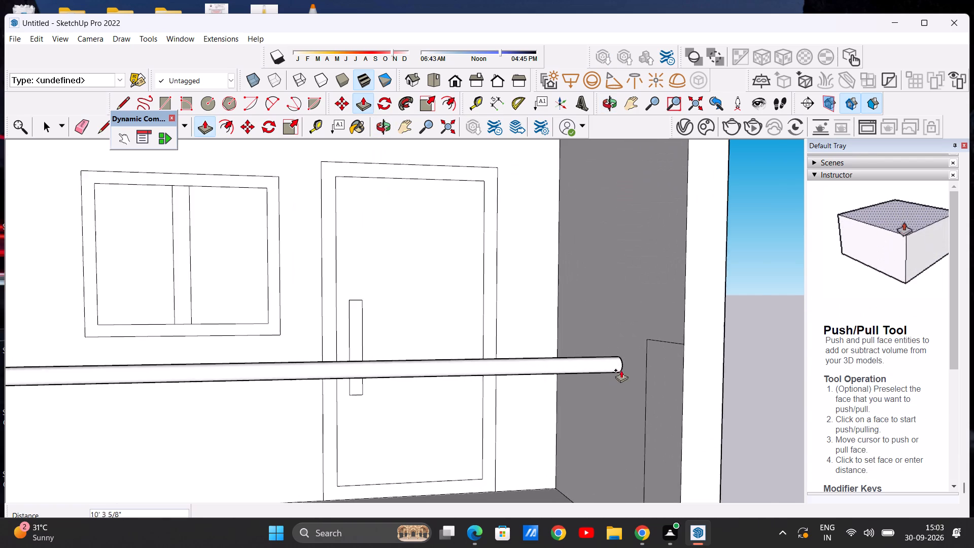
pyautogui.scroll(5, 621, 370)
pyautogui.click(688, 348)
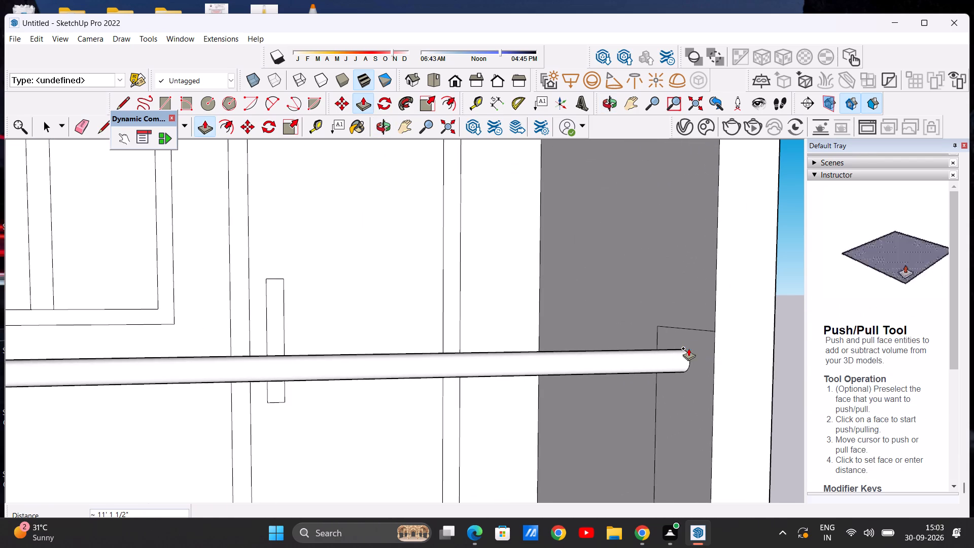
pyautogui.press('space')
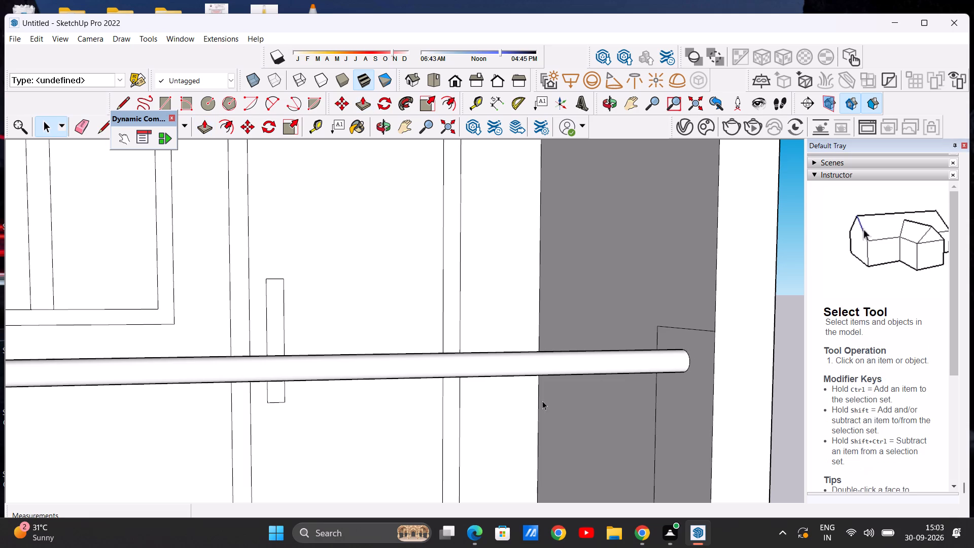
# Examine the handrail's span between the tower wall and side wall from close up and from the whole facade.
pyautogui.scroll(-16, 537, 399)
pyautogui.moveTo(505, 398); pyautogui.dragTo(420, 362, button='middle')
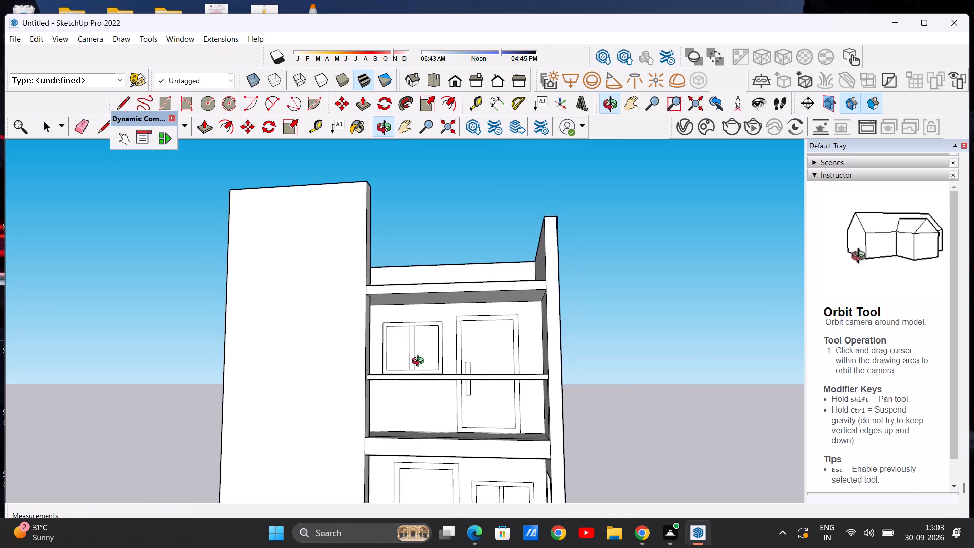
pyautogui.moveTo(420, 362); pyautogui.dragTo(460, 376, button='middle')
pyautogui.scroll(8, 543, 378)
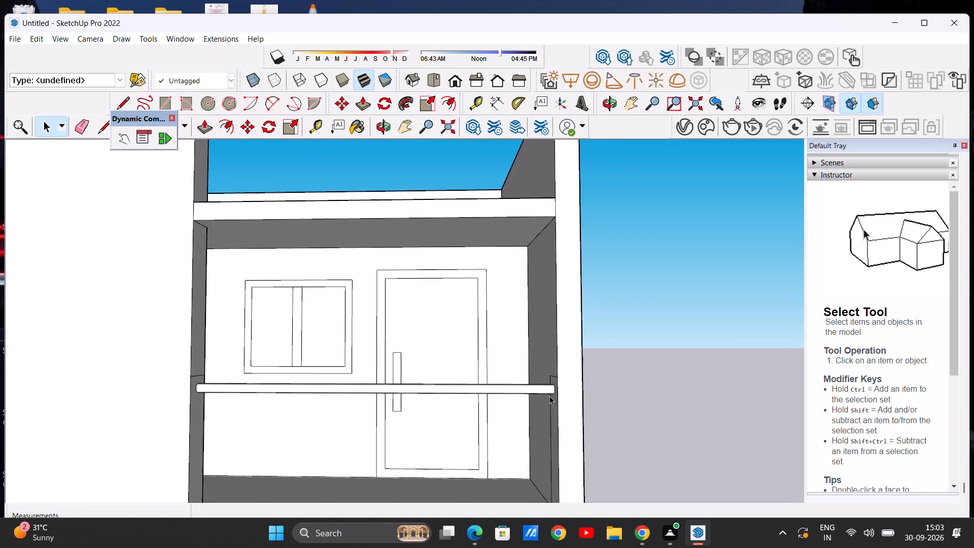
pyautogui.scroll(12, 549, 396)
pyautogui.scroll(-20, 567, 388)
pyautogui.scroll(-6, 567, 388)
pyautogui.moveTo(514, 402); pyautogui.dragTo(465, 402, button='middle')
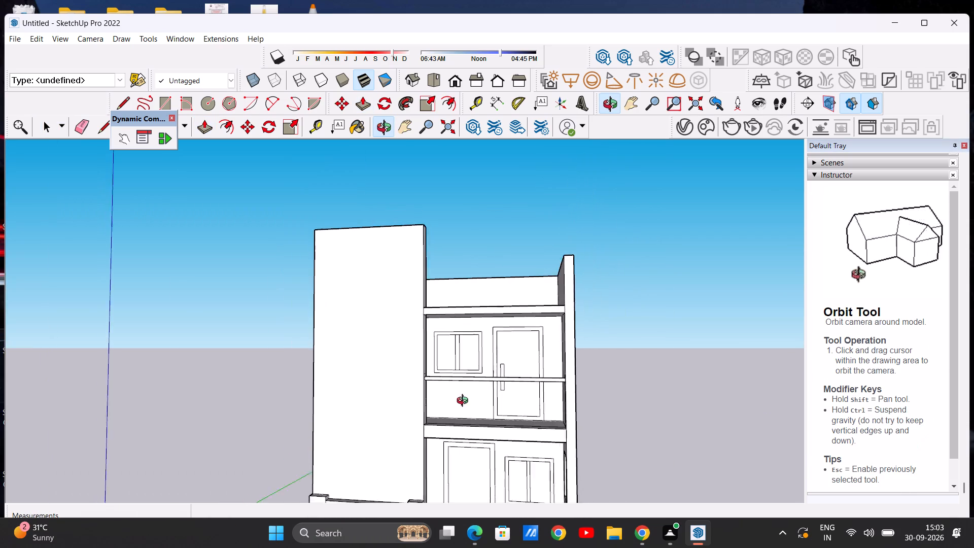
pyautogui.moveTo(465, 402); pyautogui.dragTo(493, 391, button='middle')
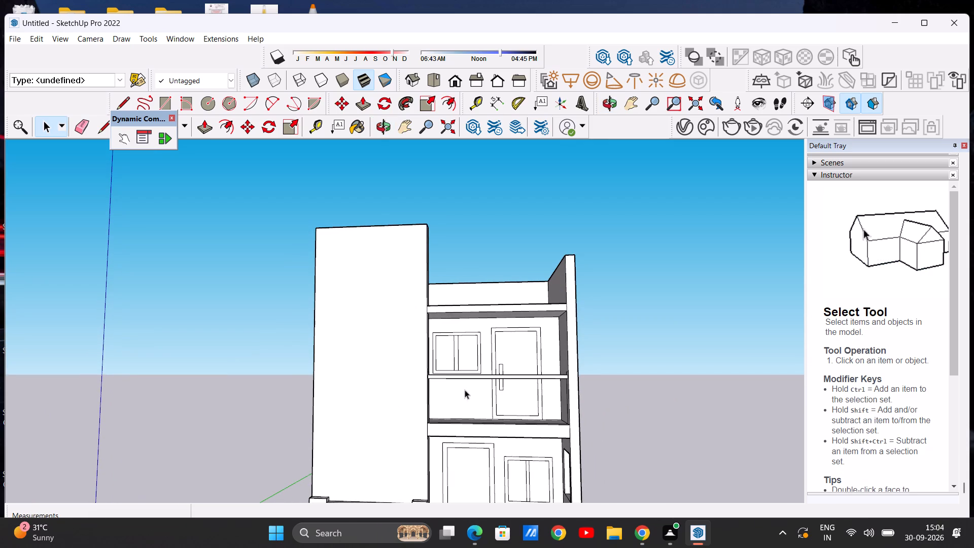
# Draw a circle of about 1 1/4" radius on the balcony floor's narrow front strip, near mid-span below the handrail.
pyautogui.moveTo(481, 410); pyautogui.dragTo(495, 480, button='middle')
pyautogui.scroll(5, 497, 435)
pyautogui.moveTo(487, 424); pyautogui.dragTo(492, 461, button='middle')
pyautogui.scroll(2, 489, 433)
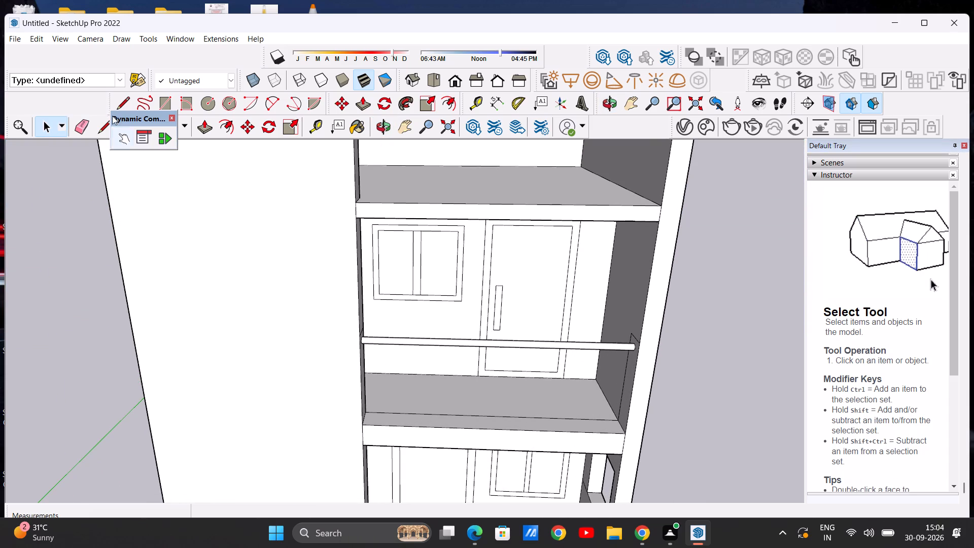
pyautogui.press('c')
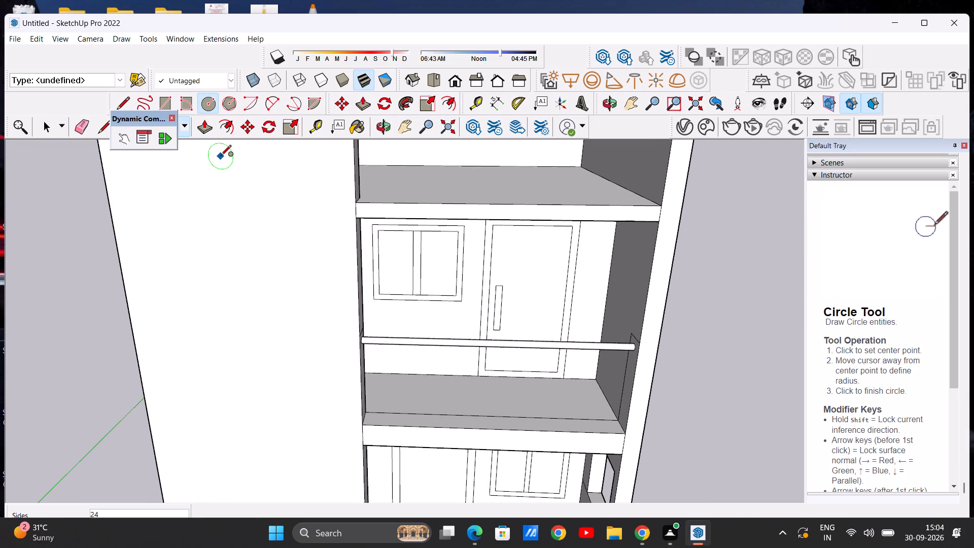
pyautogui.moveTo(480, 422); pyautogui.dragTo(500, 464, button='middle')
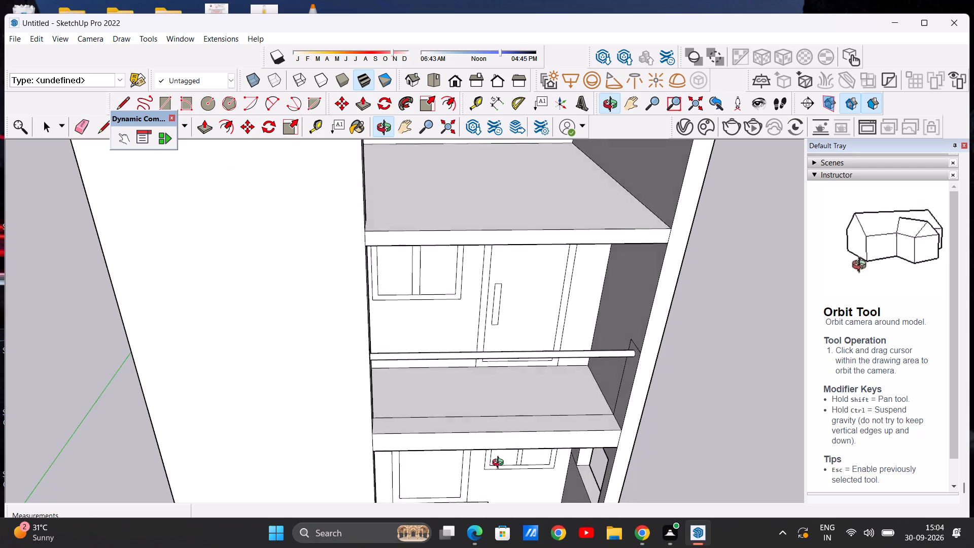
pyautogui.moveTo(500, 464); pyautogui.dragTo(494, 470, button='middle')
pyautogui.scroll(5, 491, 422)
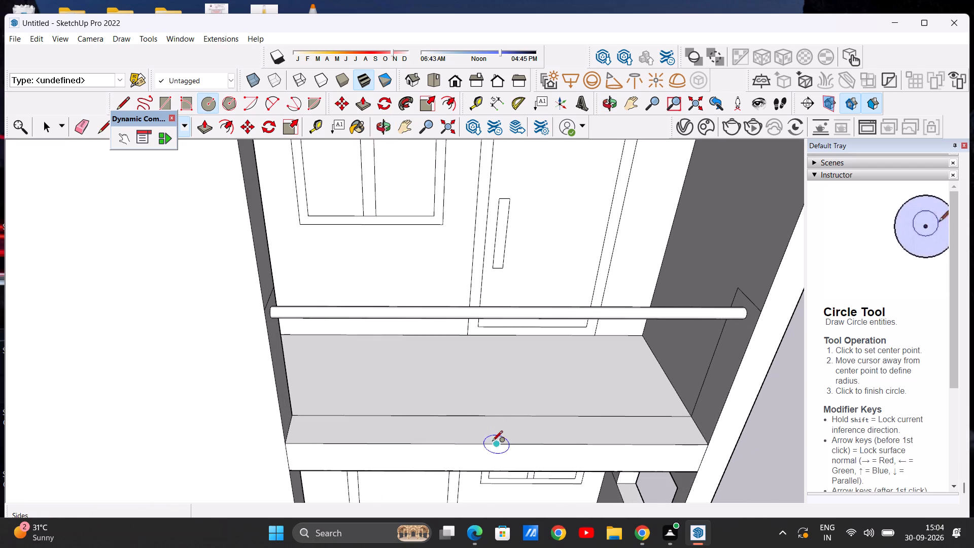
pyautogui.scroll(11, 492, 429)
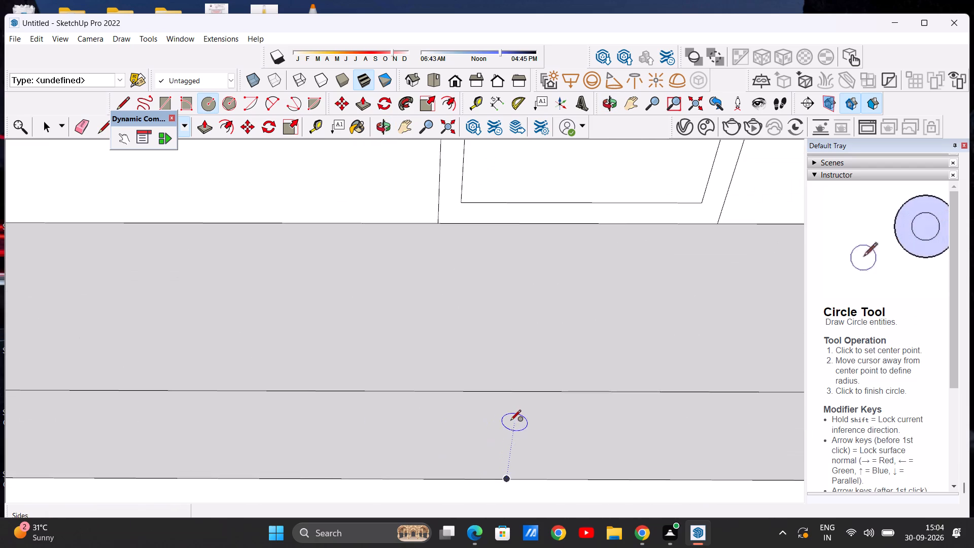
pyautogui.scroll(-9, 490, 435)
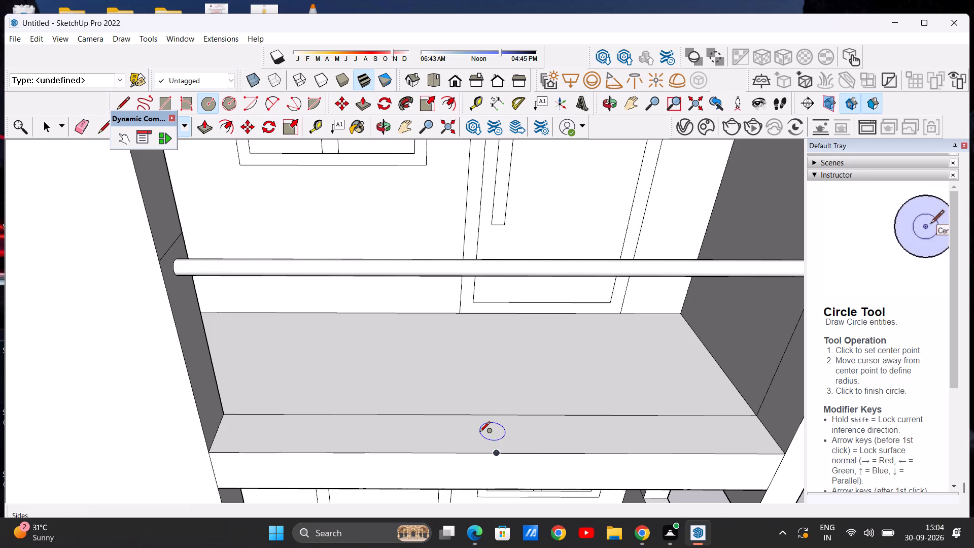
pyautogui.click(477, 433)
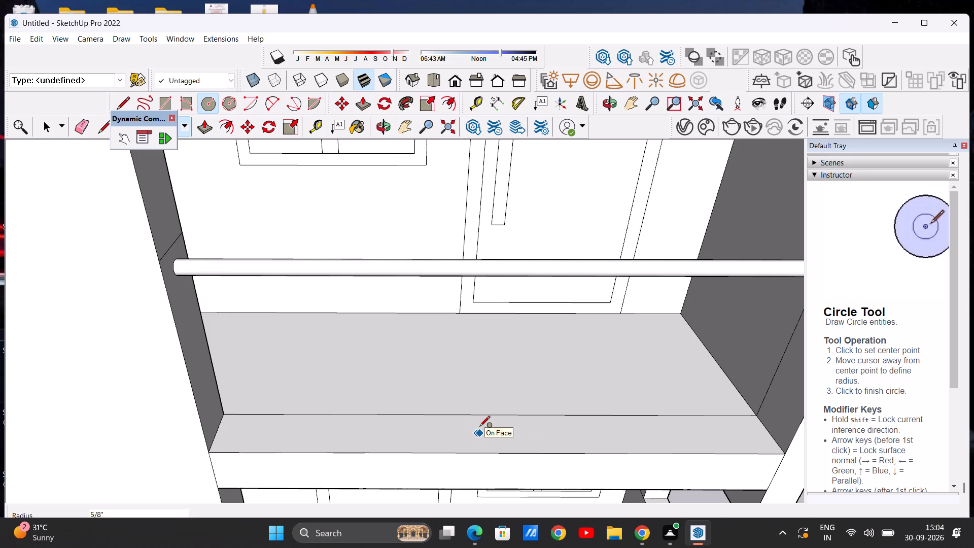
pyautogui.scroll(13, 481, 432)
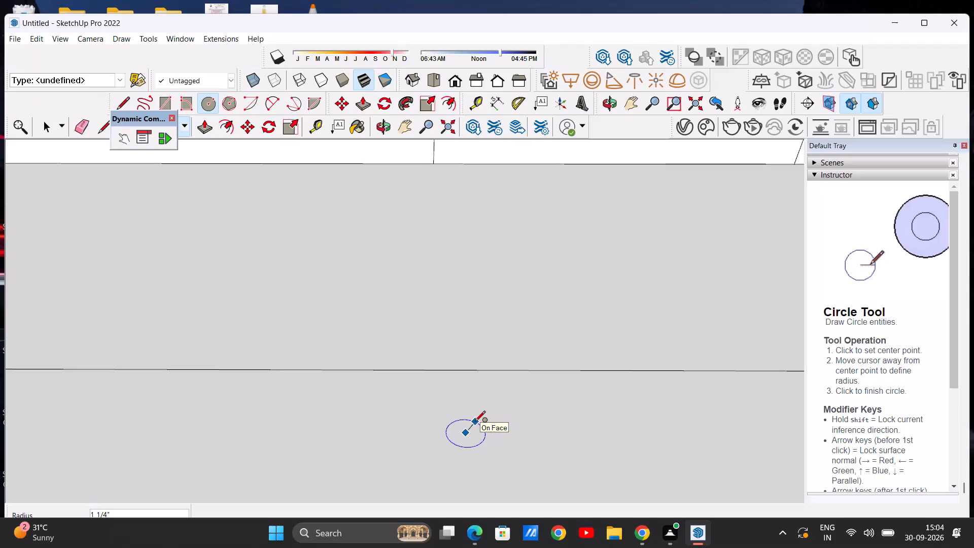
pyautogui.click(475, 422)
pyautogui.press('space')
# Push/Pull the floor circle up about 3' 7 11/16" to the underside of the handrail as a railing post.
pyautogui.scroll(-10, 489, 448)
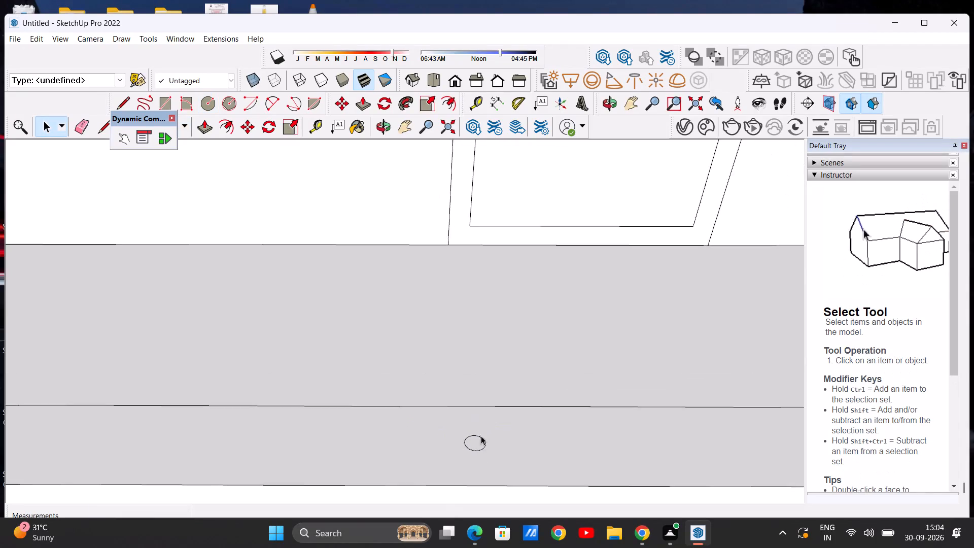
pyautogui.scroll(-13, 481, 436)
pyautogui.scroll(7, 473, 428)
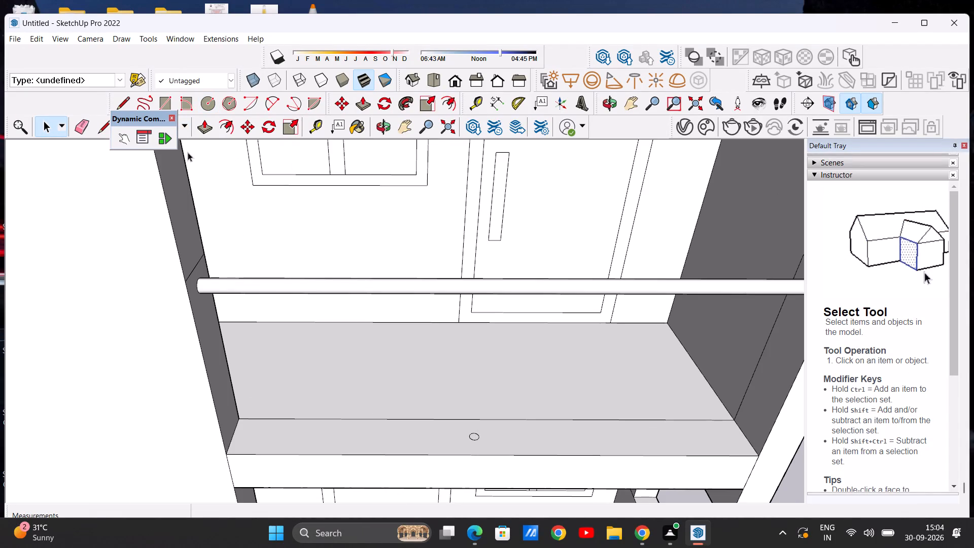
pyautogui.click(202, 126)
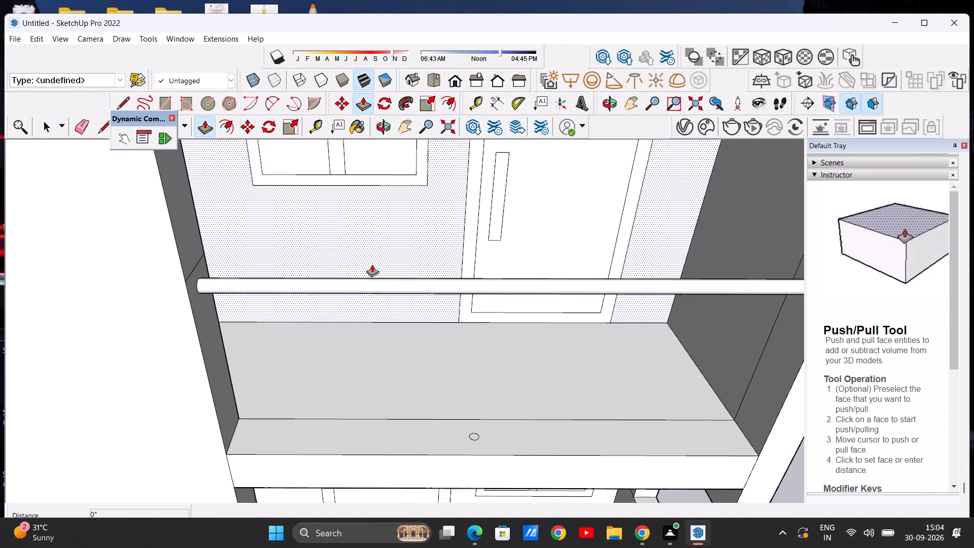
pyautogui.scroll(13, 480, 435)
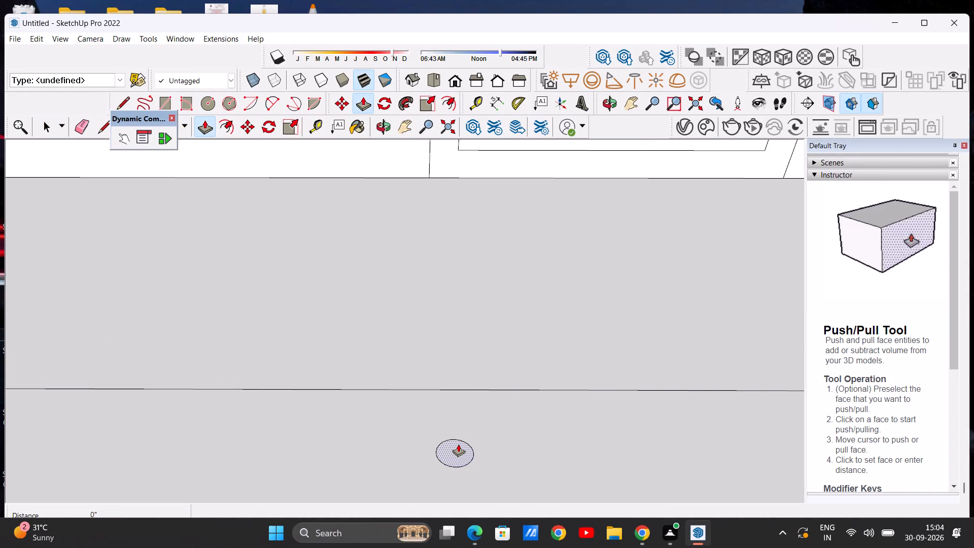
pyautogui.click(458, 444)
pyautogui.scroll(-16, 465, 371)
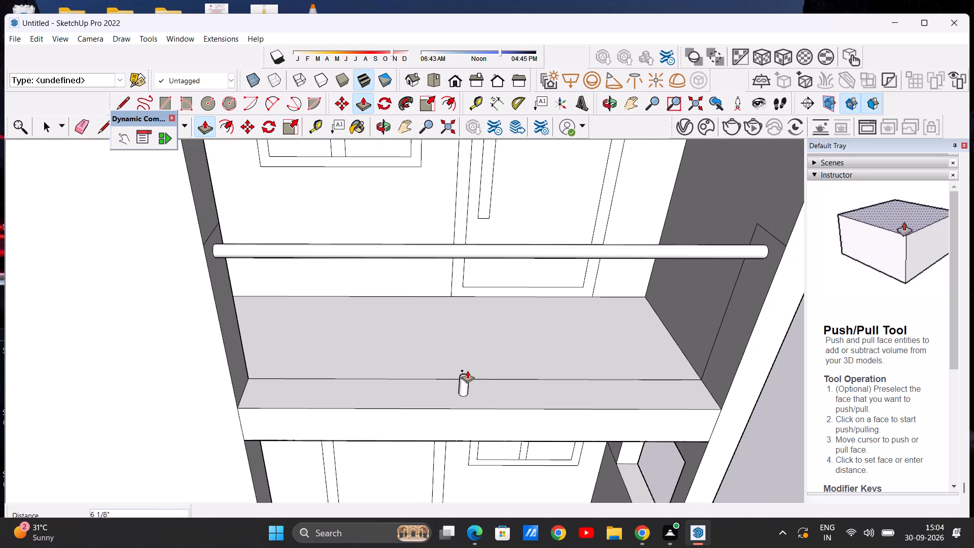
pyautogui.scroll(7, 479, 249)
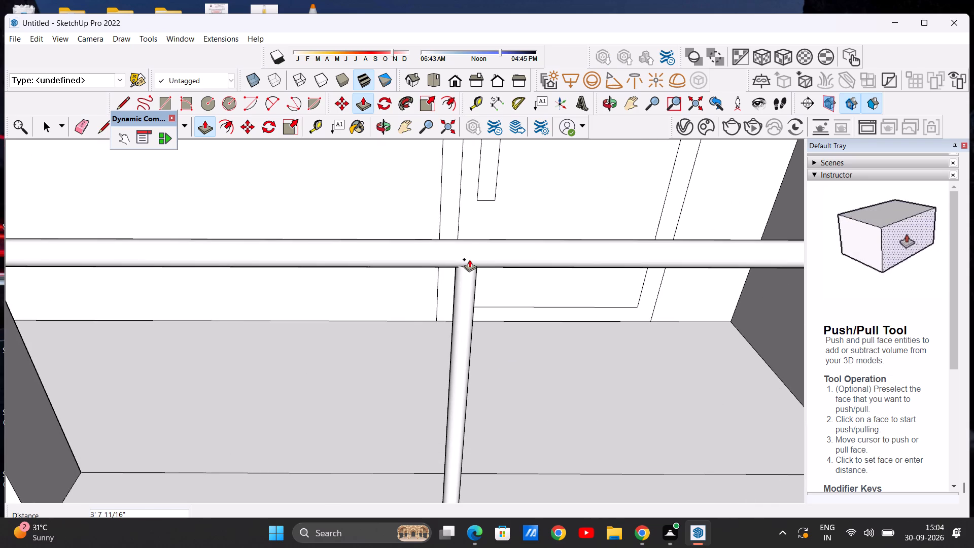
pyautogui.click(469, 259)
pyautogui.press('space')
# Examine the railing post and handrail from the front and from above.
pyautogui.scroll(-9, 386, 320)
pyautogui.moveTo(410, 368); pyautogui.dragTo(420, 293, button='middle')
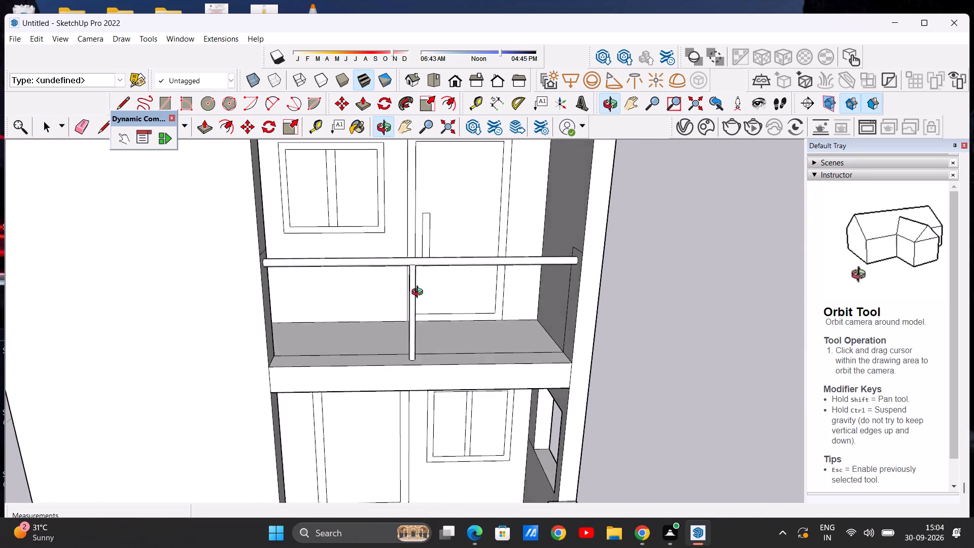
pyautogui.moveTo(420, 293); pyautogui.dragTo(407, 243, button='middle')
pyautogui.scroll(2, 398, 250)
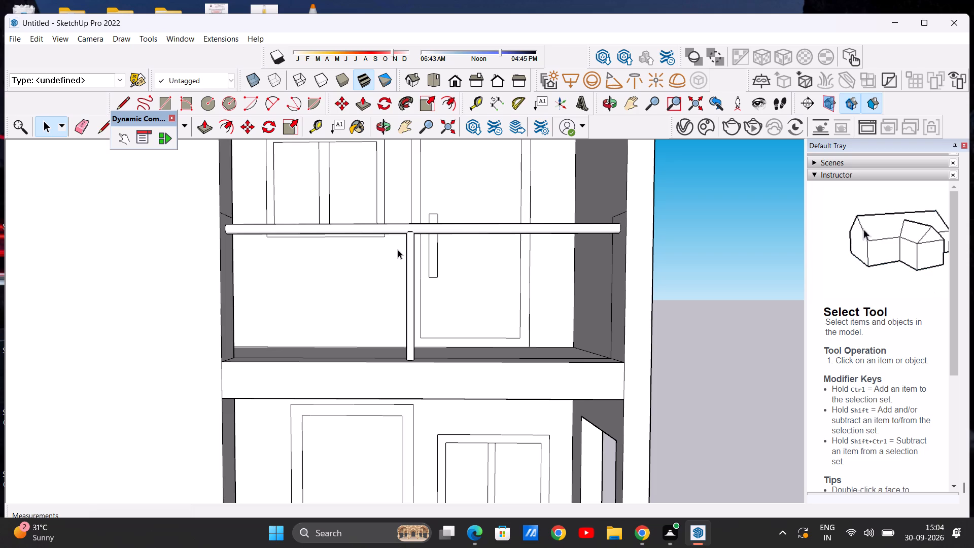
pyautogui.scroll(-8, 392, 250)
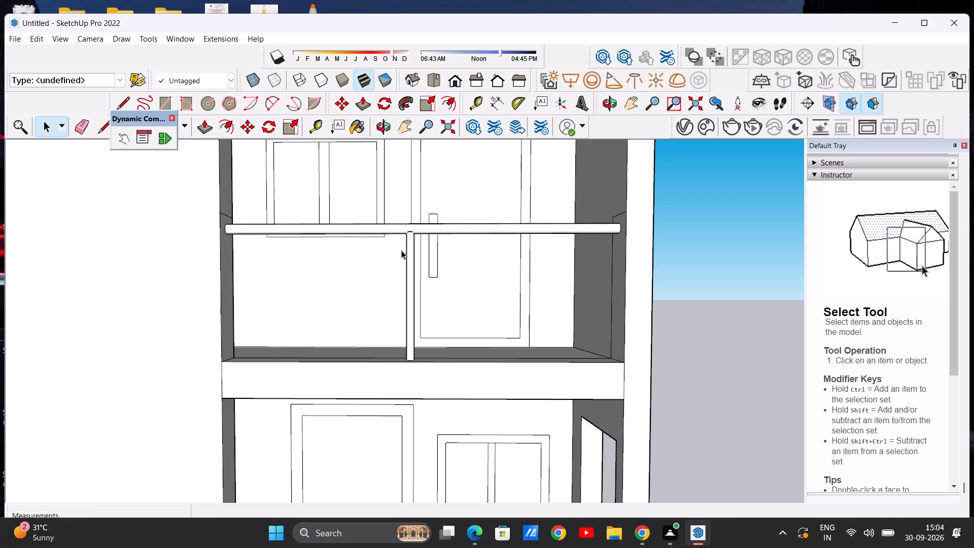
pyautogui.scroll(-20, 401, 250)
pyautogui.scroll(-2, 401, 250)
pyautogui.scroll(6, 360, 264)
pyautogui.moveTo(381, 298); pyautogui.dragTo(381, 350, button='middle')
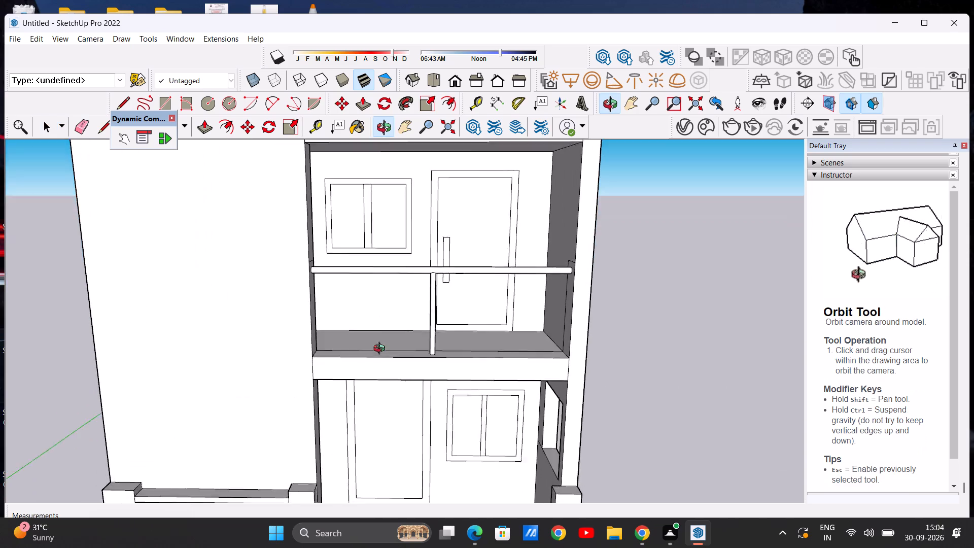
pyautogui.moveTo(381, 350); pyautogui.dragTo(383, 385, button='middle')
pyautogui.scroll(2, 388, 373)
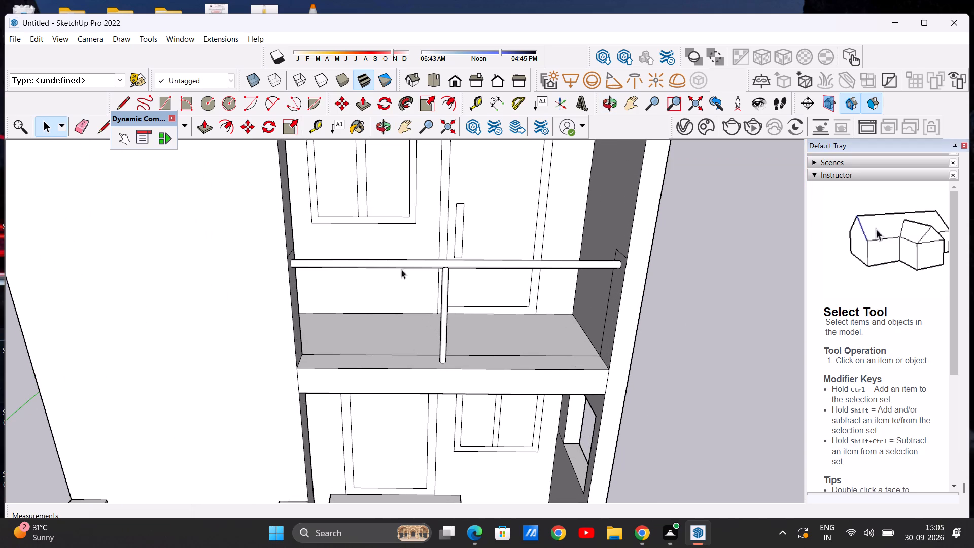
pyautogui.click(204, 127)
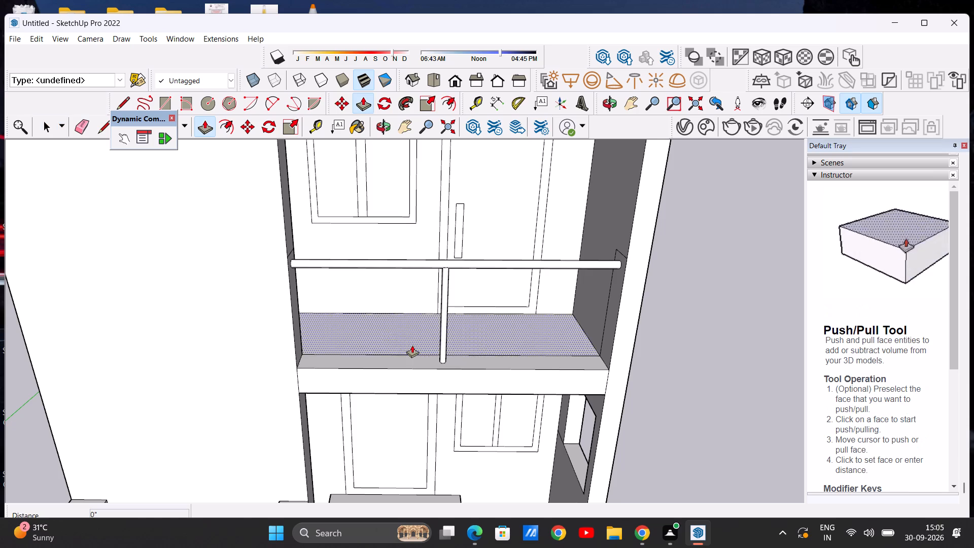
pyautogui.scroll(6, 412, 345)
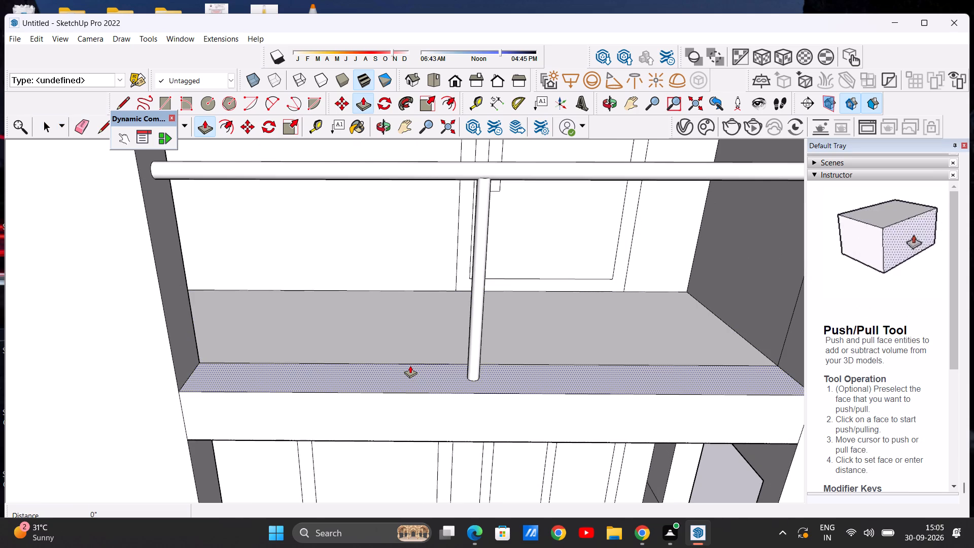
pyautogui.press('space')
# Draw a line about 5 1/4" long on the balcony floor strip from the post's base to the strip's front edge.
pyautogui.scroll(-1, 431, 361)
pyautogui.moveTo(431, 361); pyautogui.dragTo(554, 420, button='middle')
pyautogui.scroll(3, 549, 372)
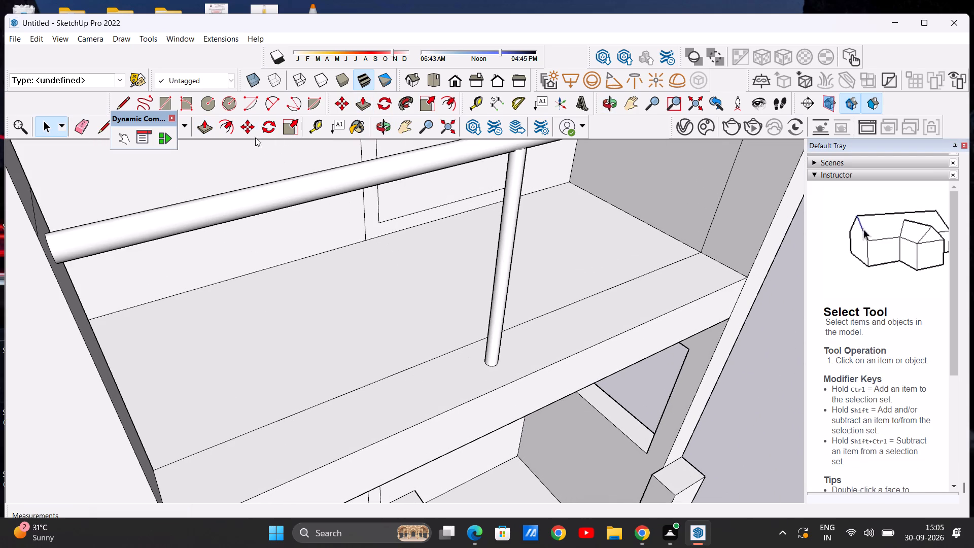
pyautogui.click(121, 97)
pyautogui.scroll(2, 520, 401)
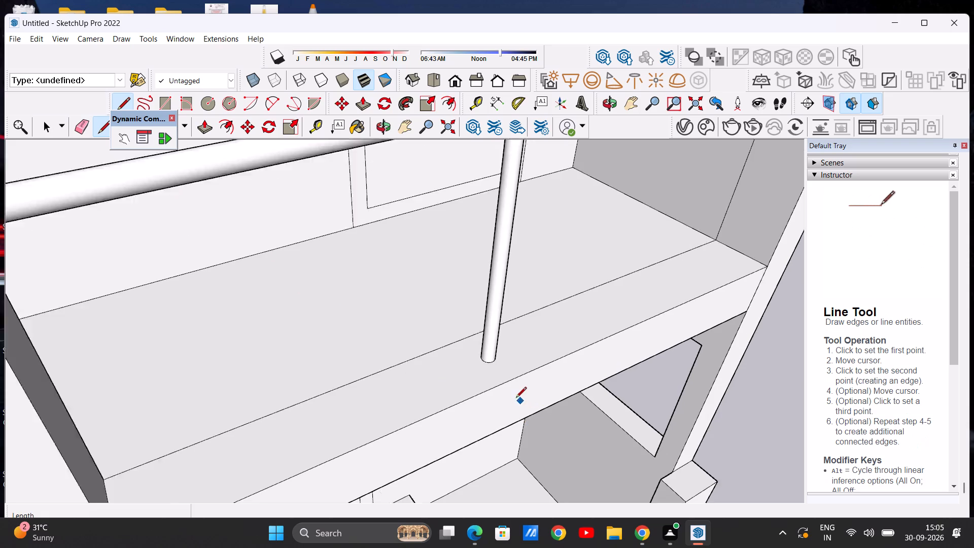
pyautogui.scroll(9, 516, 398)
pyautogui.click(464, 315)
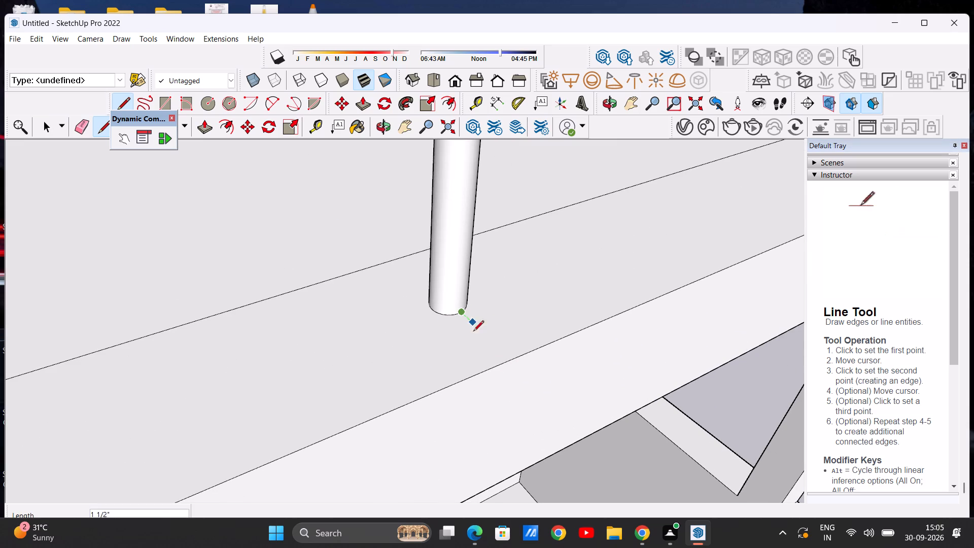
pyautogui.click(511, 361)
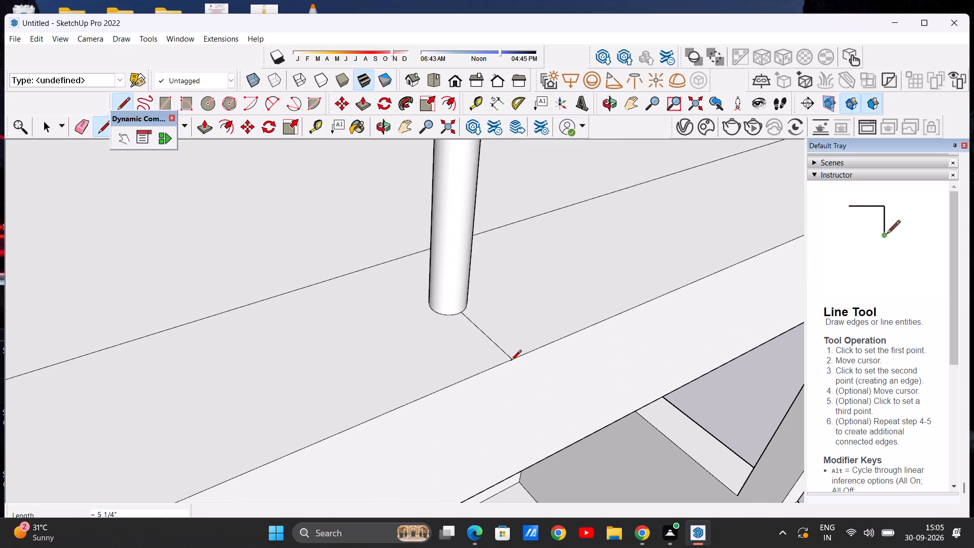
# Draw a line about 5 7/16" long from the back of the post's base to the floor strip's inner edge.
pyautogui.scroll(-6, 564, 361)
pyautogui.moveTo(351, 290); pyautogui.dragTo(516, 307, button='middle')
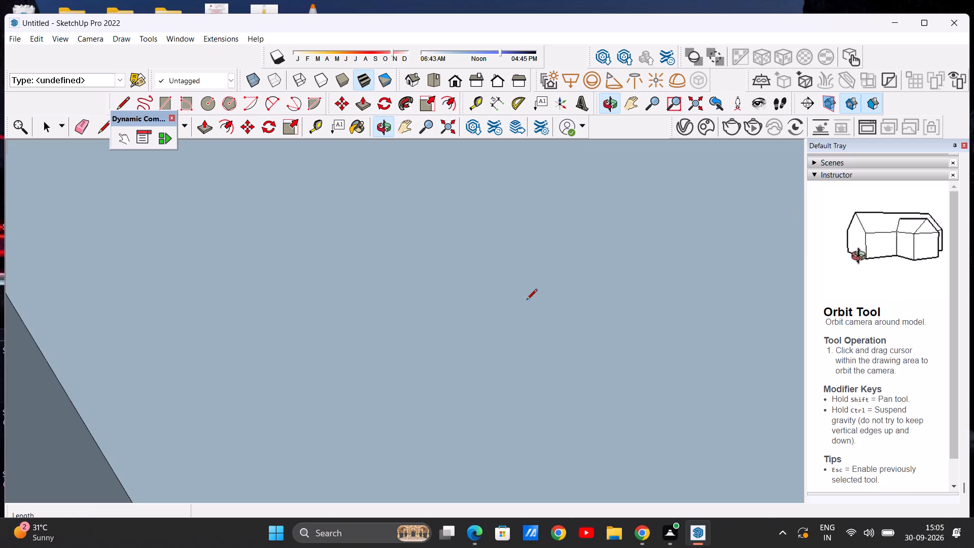
pyautogui.moveTo(527, 300); pyautogui.dragTo(393, 279, button='middle')
pyautogui.scroll(-14, 403, 300)
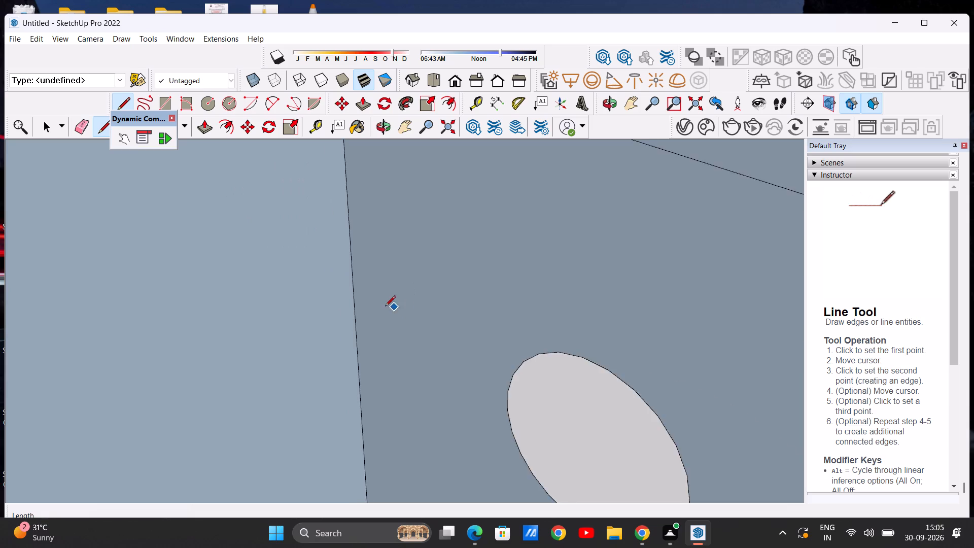
pyautogui.scroll(-20, 385, 307)
pyautogui.scroll(-20, 385, 307)
pyautogui.scroll(-9, 385, 307)
pyautogui.scroll(2, 587, 356)
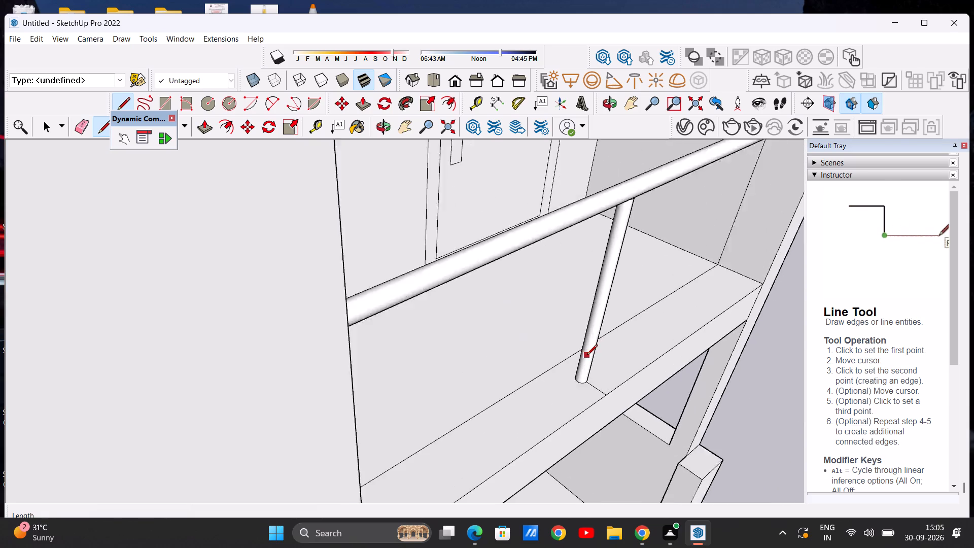
pyautogui.scroll(12, 587, 356)
pyautogui.moveTo(562, 367); pyautogui.dragTo(599, 384, button='middle')
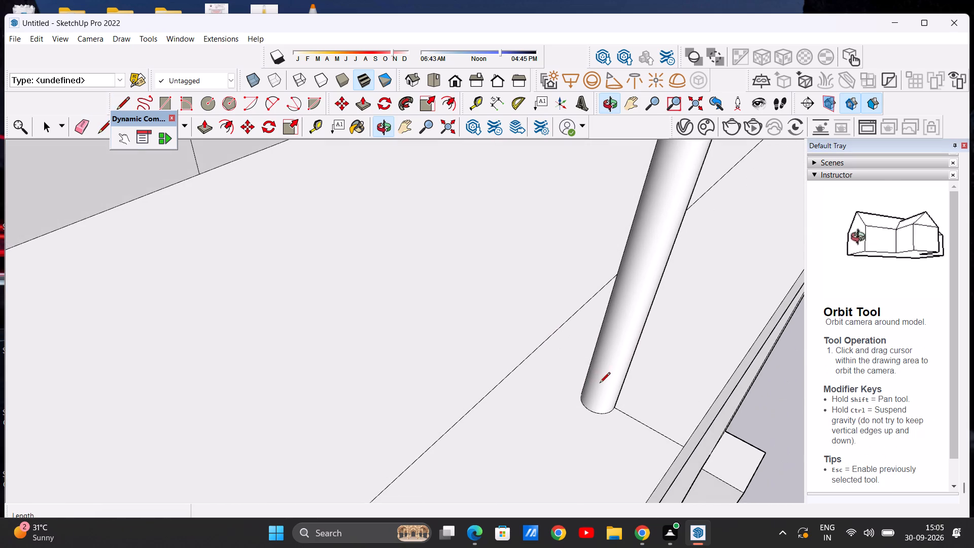
pyautogui.scroll(14, 582, 381)
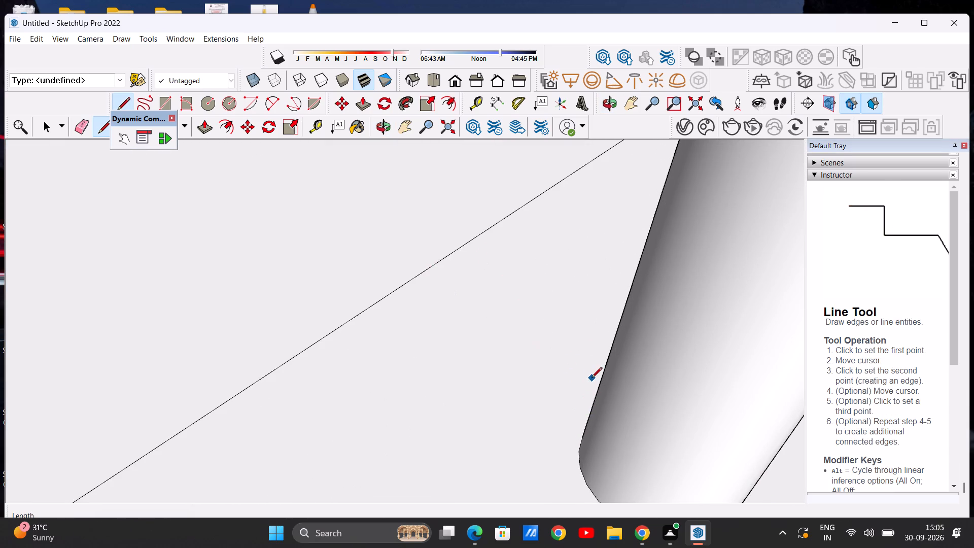
pyautogui.scroll(-6, 527, 365)
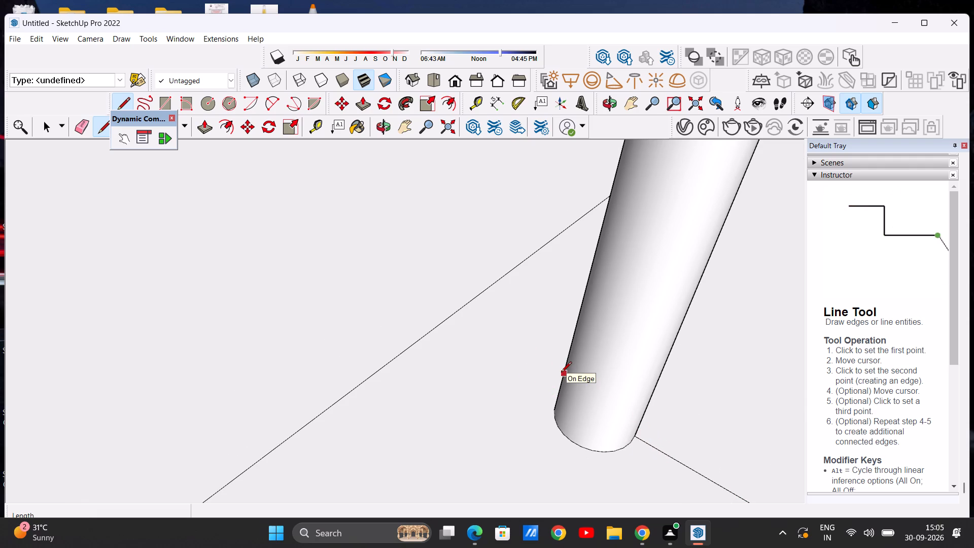
pyautogui.moveTo(533, 379); pyautogui.dragTo(656, 386, button='middle')
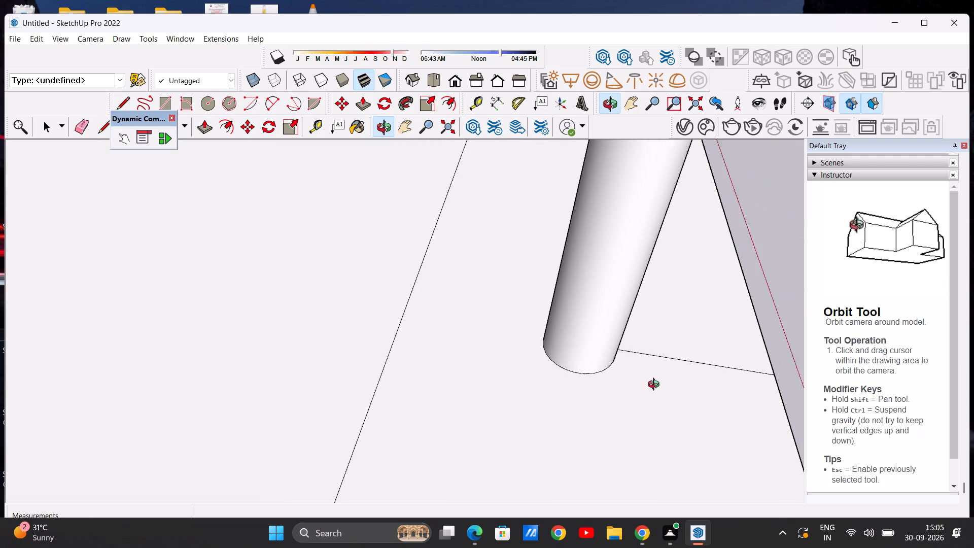
pyautogui.moveTo(656, 386); pyautogui.dragTo(665, 385, button='middle')
pyautogui.scroll(7, 535, 335)
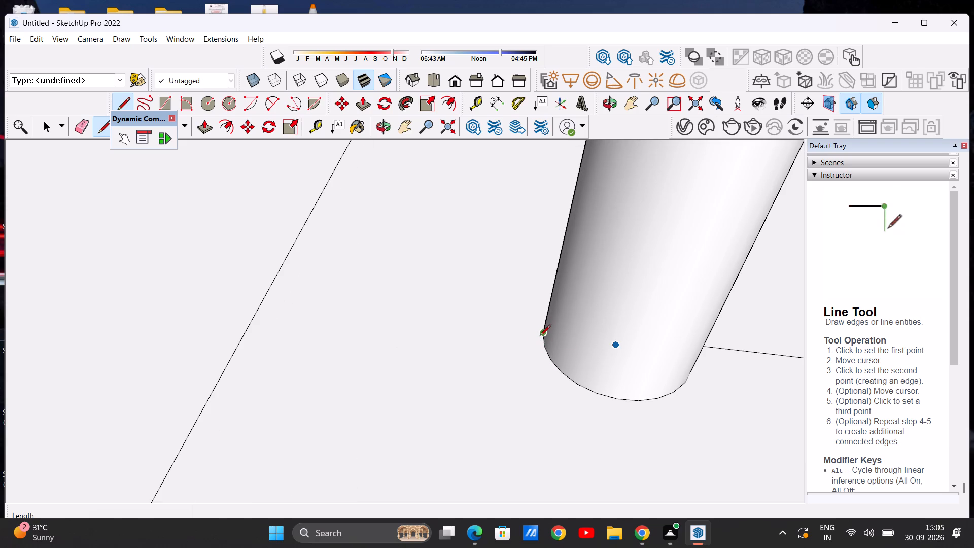
pyautogui.click(541, 335)
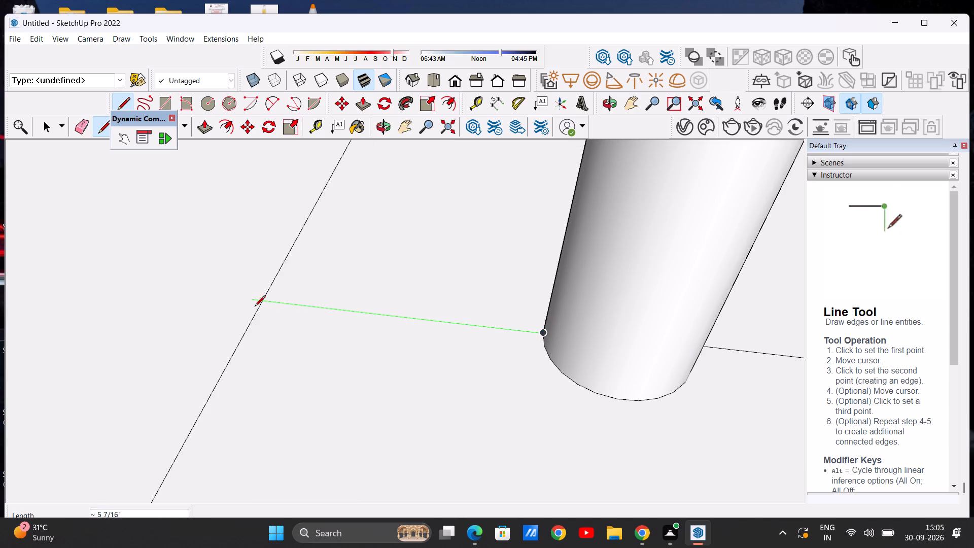
pyautogui.click(259, 305)
pyautogui.press('space')
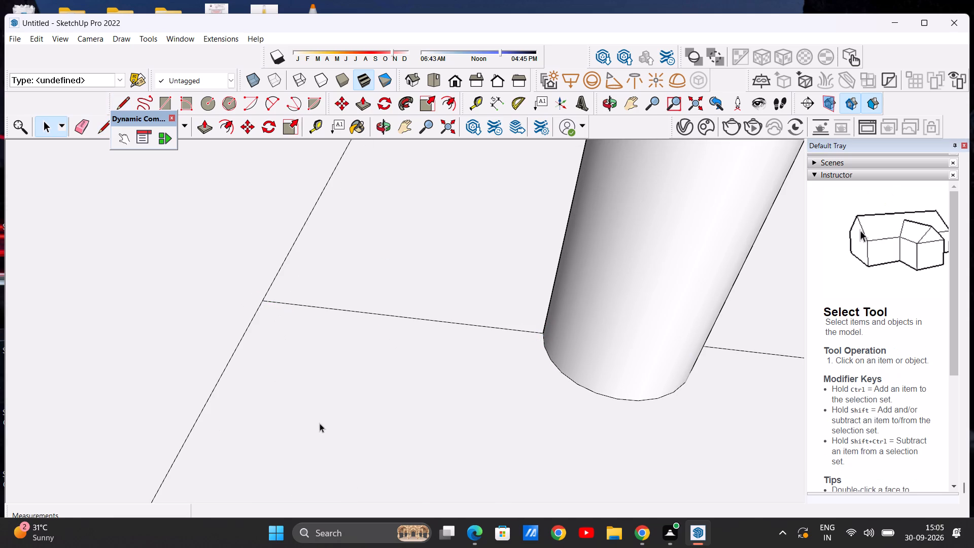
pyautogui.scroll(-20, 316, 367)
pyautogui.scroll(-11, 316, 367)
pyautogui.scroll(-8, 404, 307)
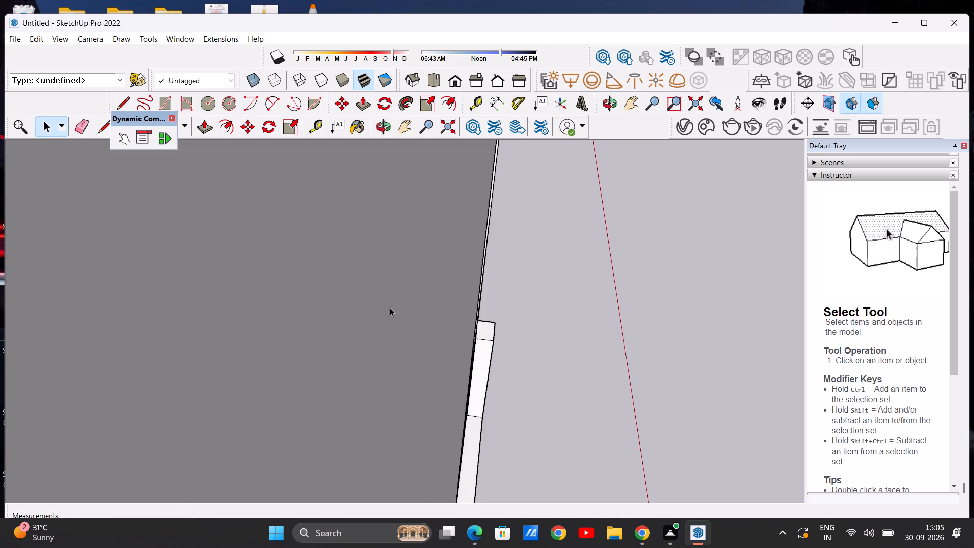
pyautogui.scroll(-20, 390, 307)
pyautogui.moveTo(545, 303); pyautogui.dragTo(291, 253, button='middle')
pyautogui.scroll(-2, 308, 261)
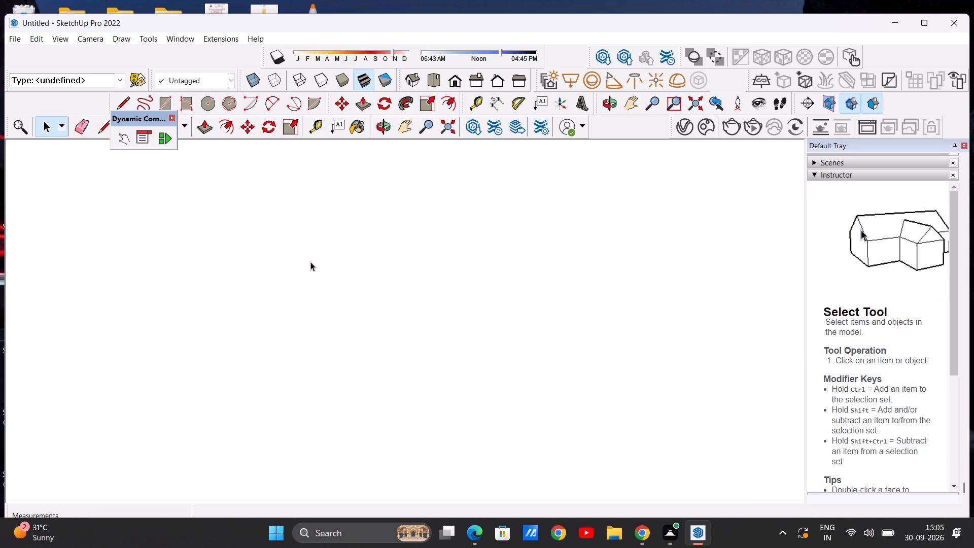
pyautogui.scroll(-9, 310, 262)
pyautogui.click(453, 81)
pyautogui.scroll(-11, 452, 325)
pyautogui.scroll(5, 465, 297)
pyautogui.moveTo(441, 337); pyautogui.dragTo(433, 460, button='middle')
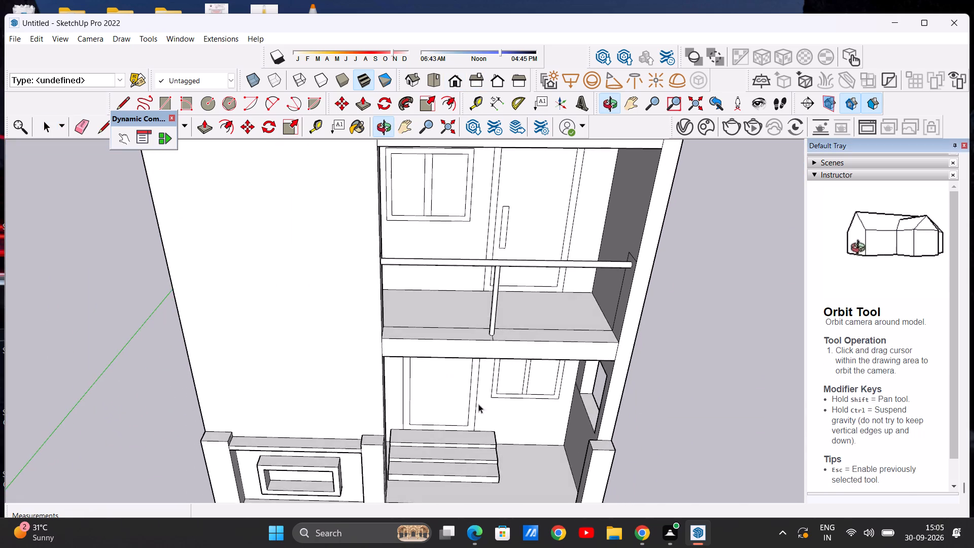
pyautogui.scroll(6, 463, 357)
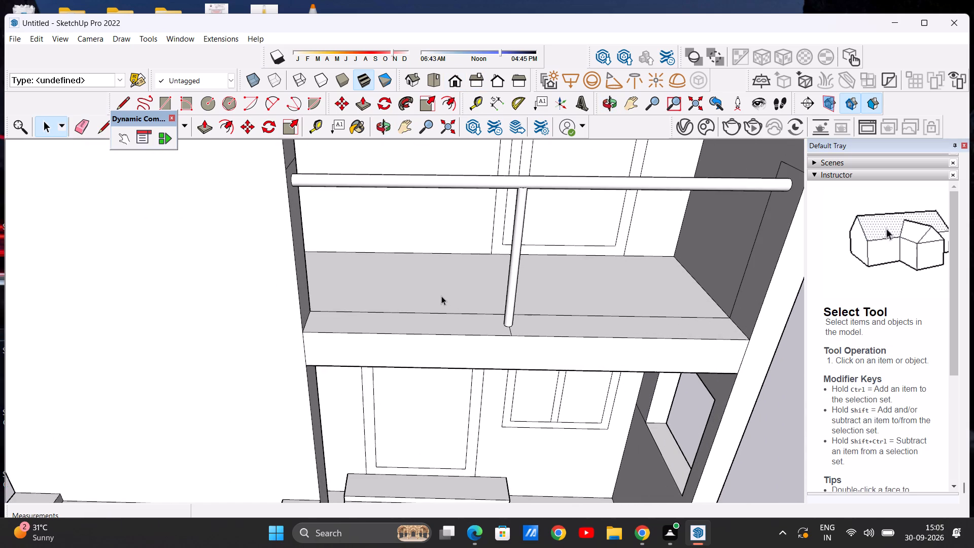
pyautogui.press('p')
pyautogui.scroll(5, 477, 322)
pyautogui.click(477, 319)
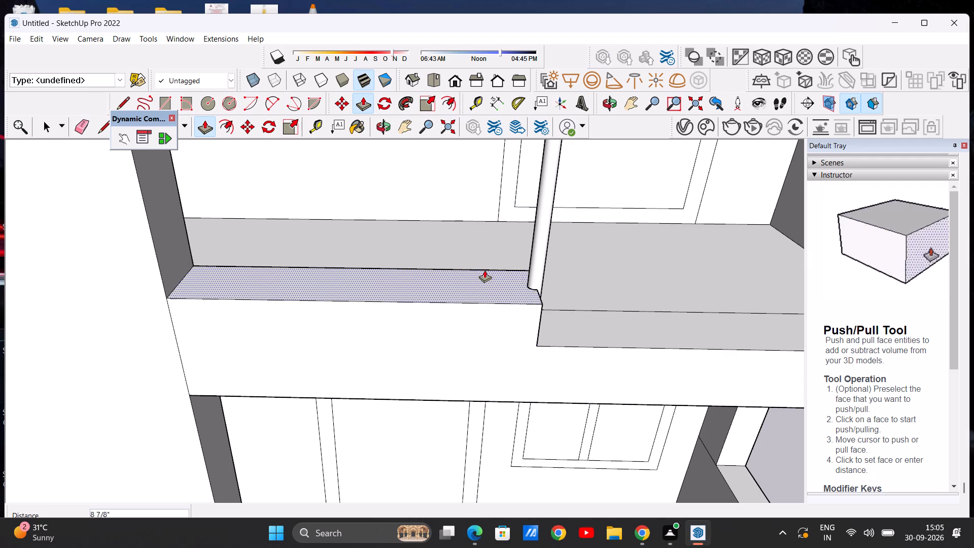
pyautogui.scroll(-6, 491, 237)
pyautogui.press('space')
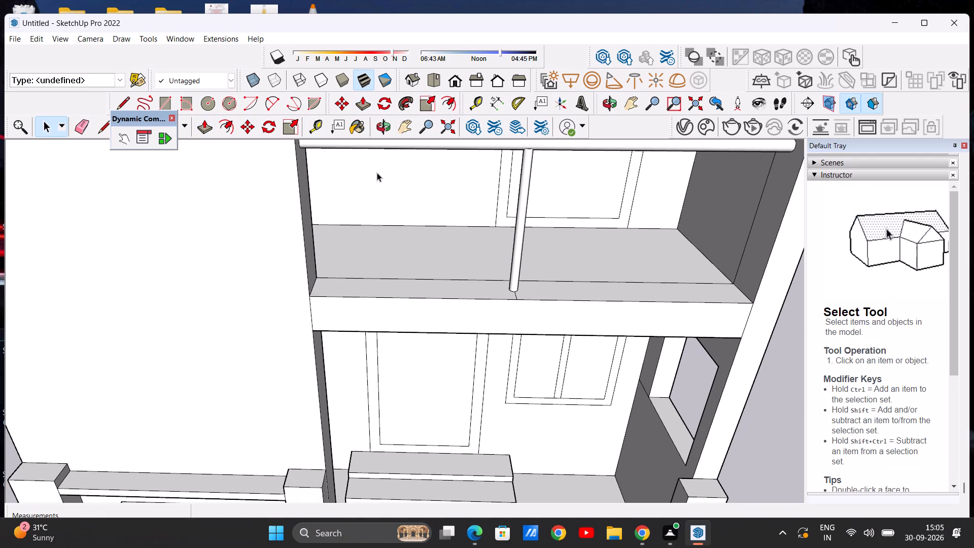
# Draw a 1' 1" line across the balcony's front floor strip, just beside the post on the tower side.
pyautogui.press('l')
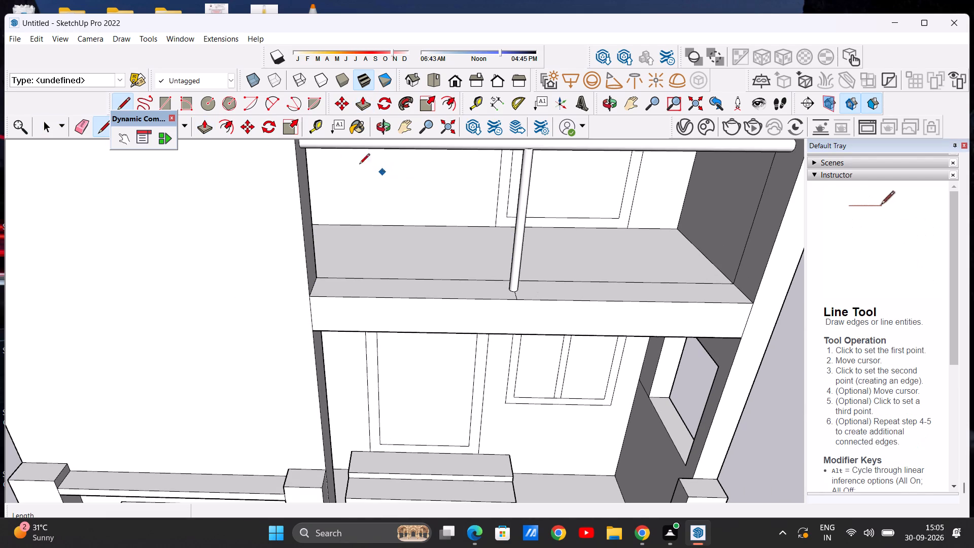
pyautogui.scroll(-2, 421, 222)
pyautogui.moveTo(460, 263); pyautogui.dragTo(461, 263, button='middle')
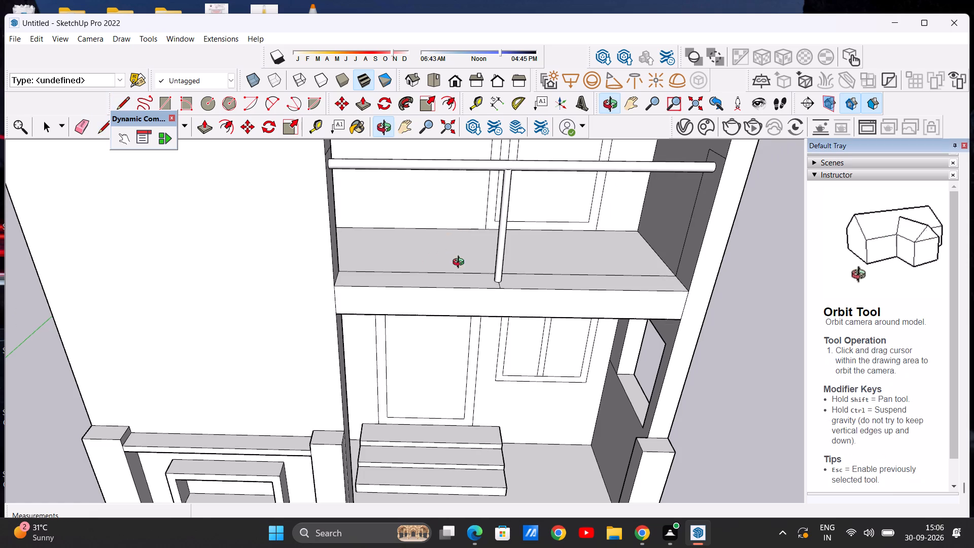
pyautogui.moveTo(461, 263); pyautogui.dragTo(458, 306, button='middle')
pyautogui.scroll(12, 485, 288)
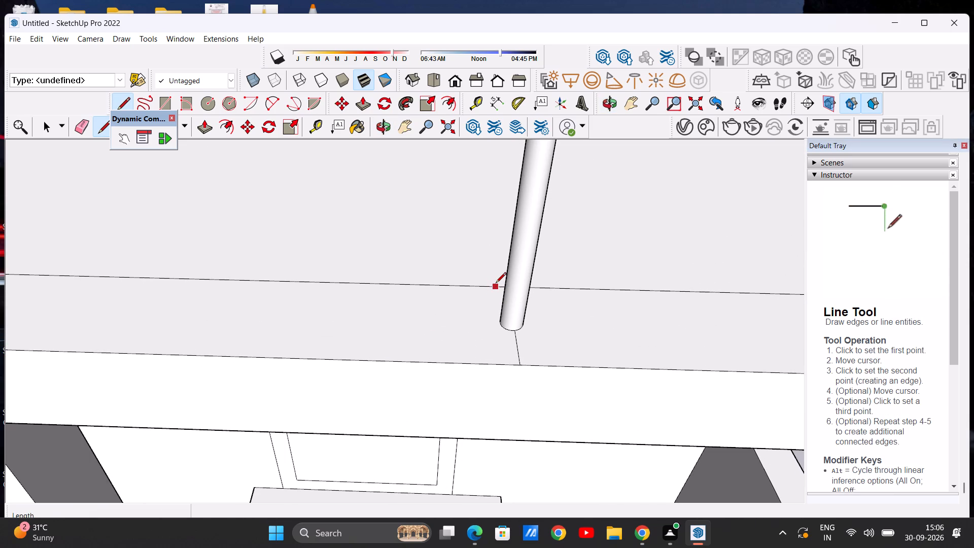
pyautogui.click(494, 284)
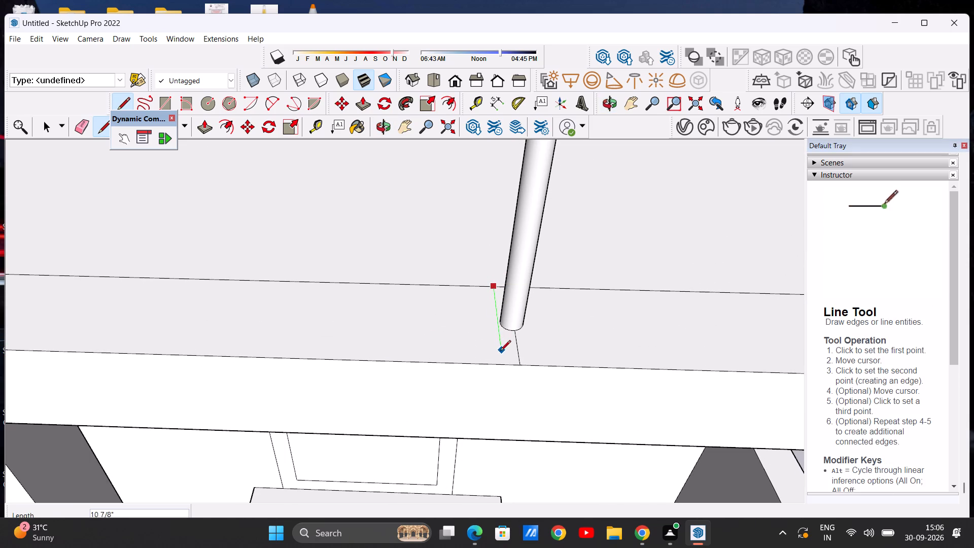
pyautogui.click(502, 365)
pyautogui.press('space')
# Draw a matching 1' 1" line across the floor strip, just beside the post on the side-wall side.
pyautogui.scroll(-6, 429, 312)
pyautogui.press('l')
pyautogui.moveTo(519, 329); pyautogui.dragTo(485, 325, button='middle')
pyautogui.scroll(6, 475, 311)
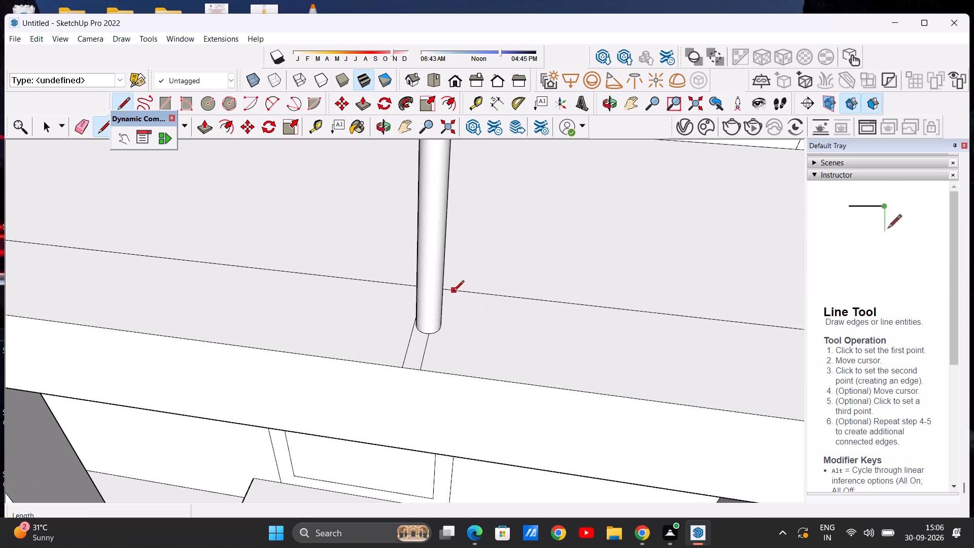
pyautogui.click(454, 292)
pyautogui.click(439, 370)
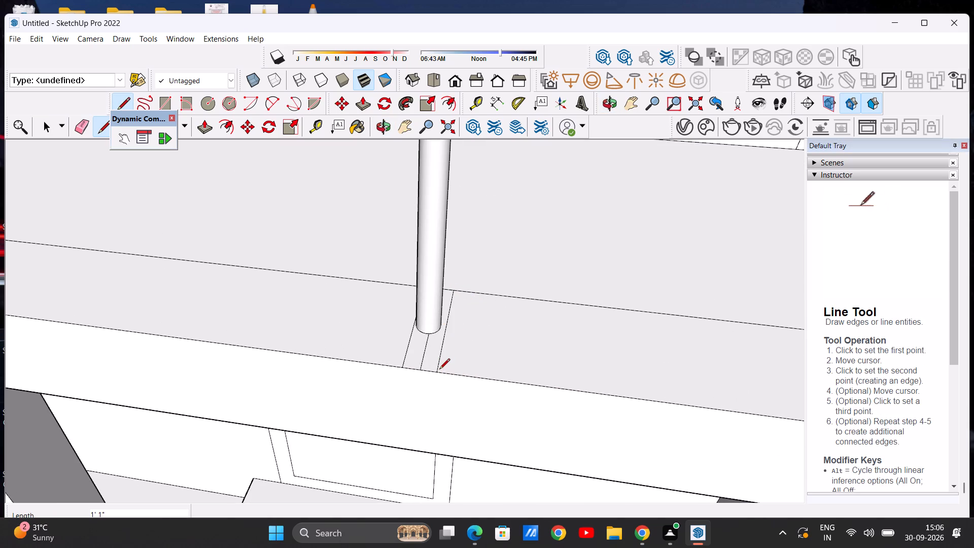
pyautogui.press('space')
# Push/Pull the floor strip between the tower wall and the post up about 3' 3" as a railing panel.
pyautogui.scroll(-20, 463, 354)
pyautogui.moveTo(499, 266); pyautogui.dragTo(500, 264, button='middle')
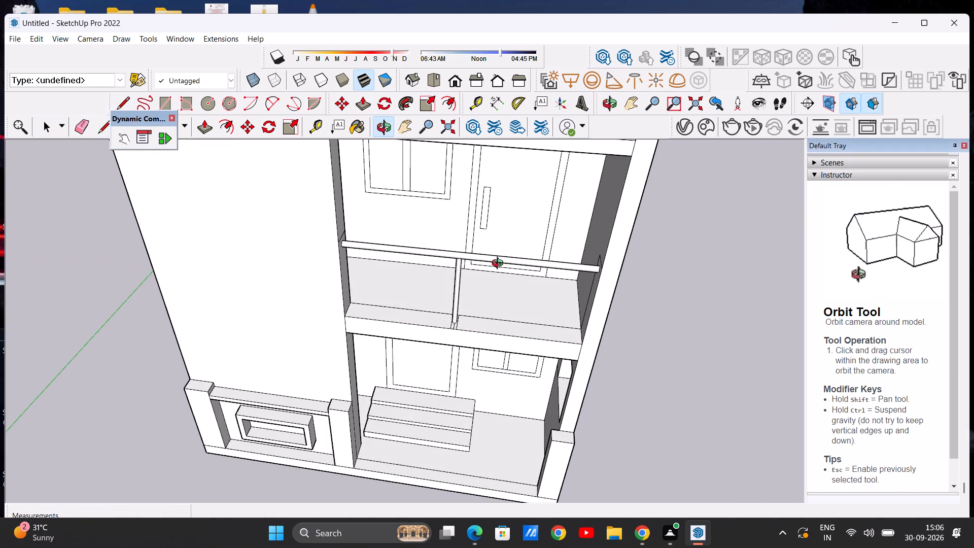
pyautogui.moveTo(500, 264); pyautogui.dragTo(528, 278, button='middle')
pyautogui.scroll(7, 413, 302)
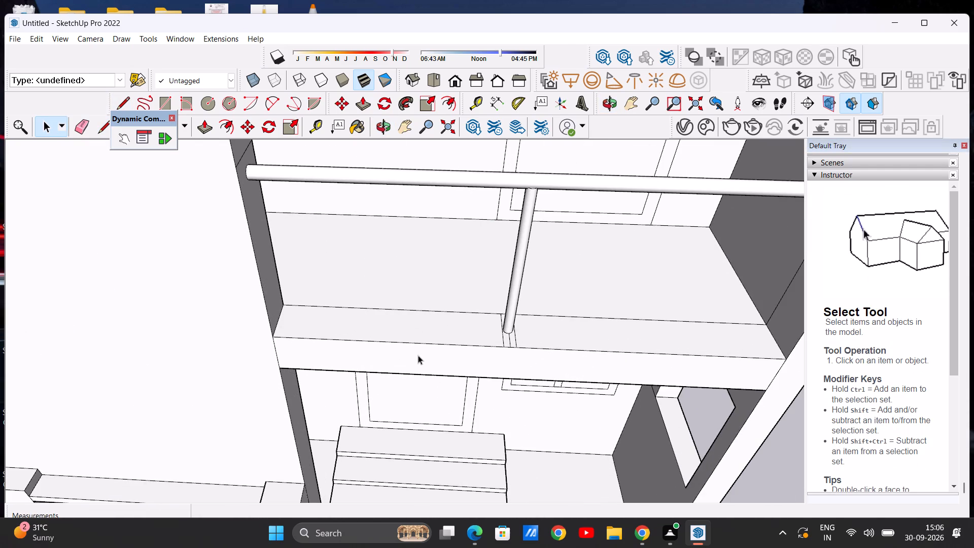
pyautogui.press('p')
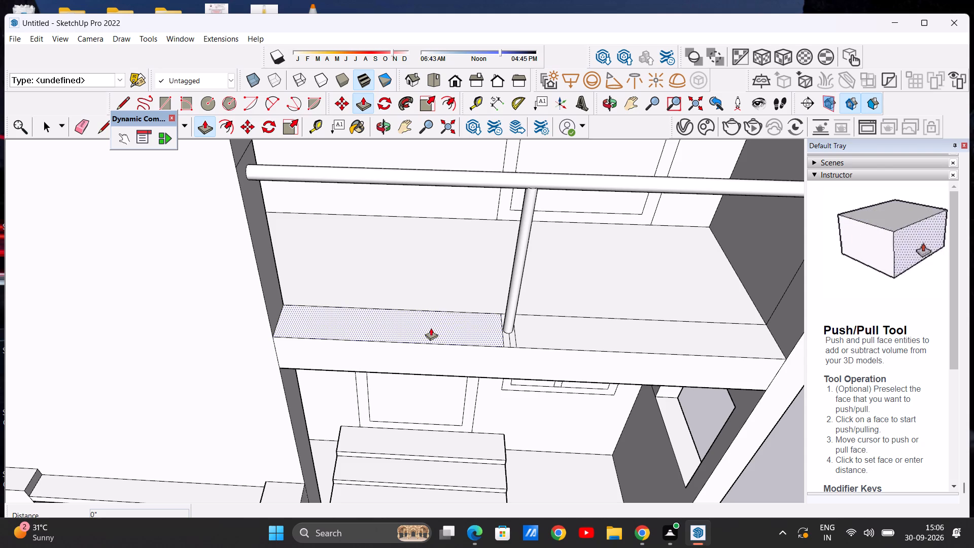
pyautogui.click(457, 323)
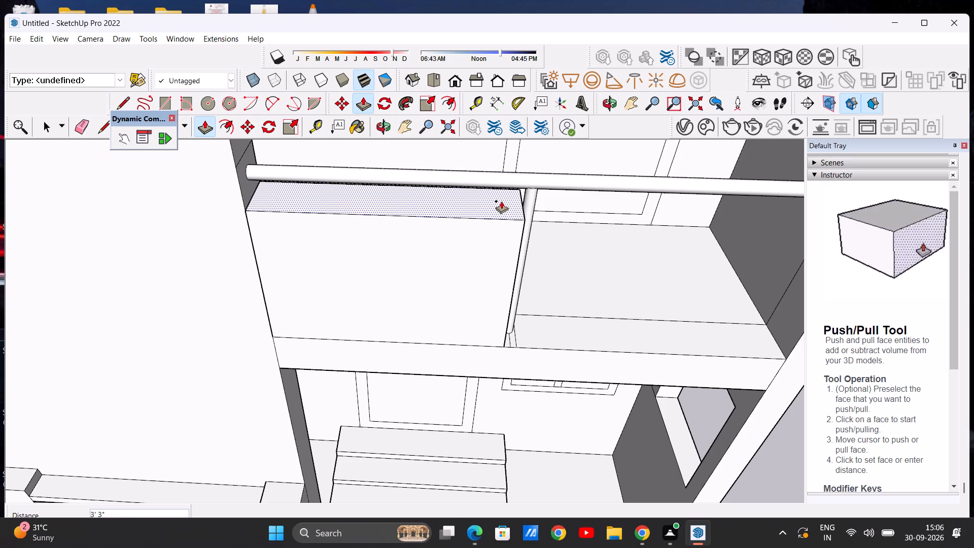
pyautogui.click(501, 201)
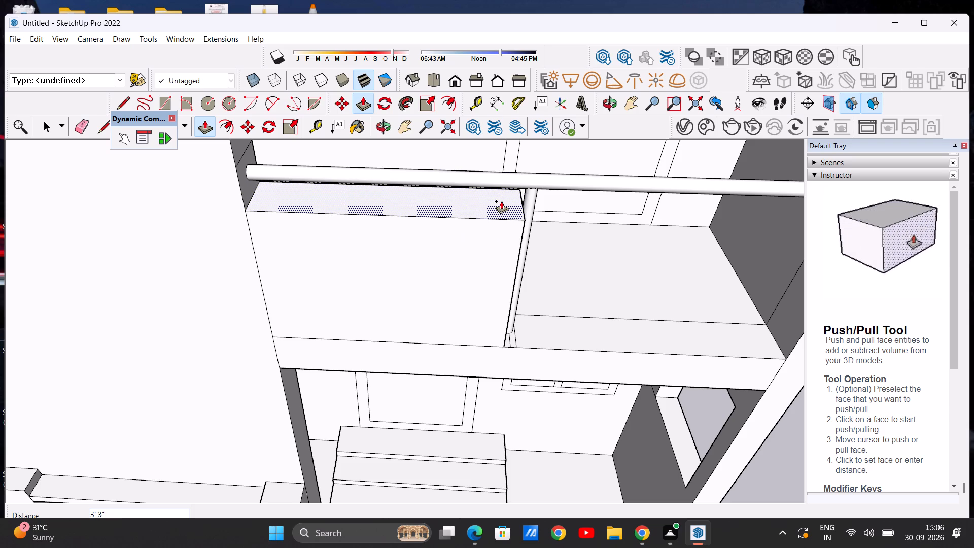
# Push/Pull the floor strip between the post and the side wall up 3' 3", level with the first panel.
pyautogui.click(536, 333)
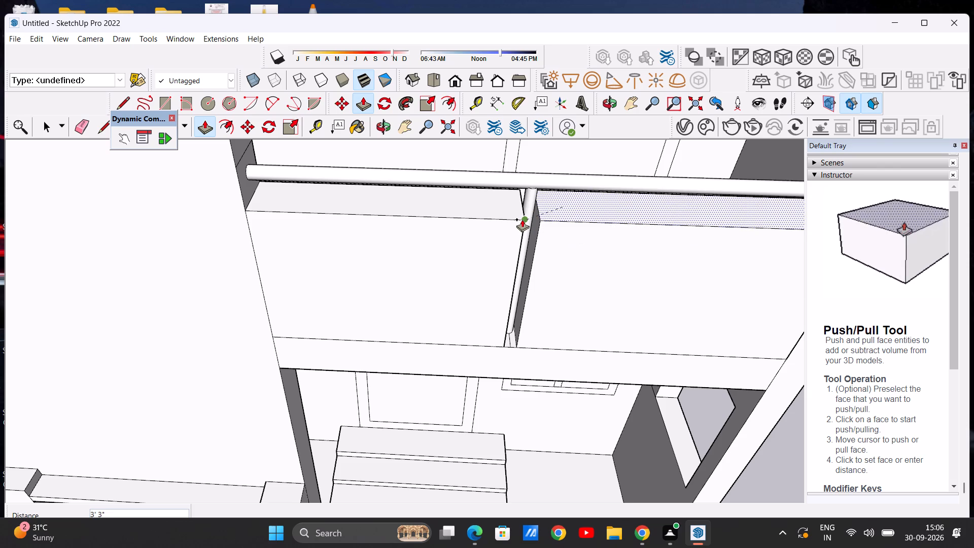
pyautogui.click(522, 219)
pyautogui.press('space')
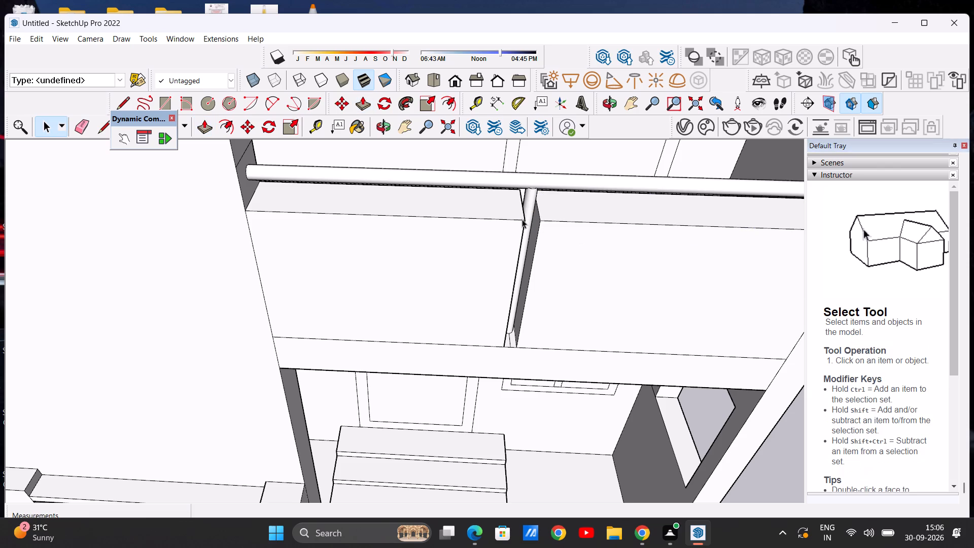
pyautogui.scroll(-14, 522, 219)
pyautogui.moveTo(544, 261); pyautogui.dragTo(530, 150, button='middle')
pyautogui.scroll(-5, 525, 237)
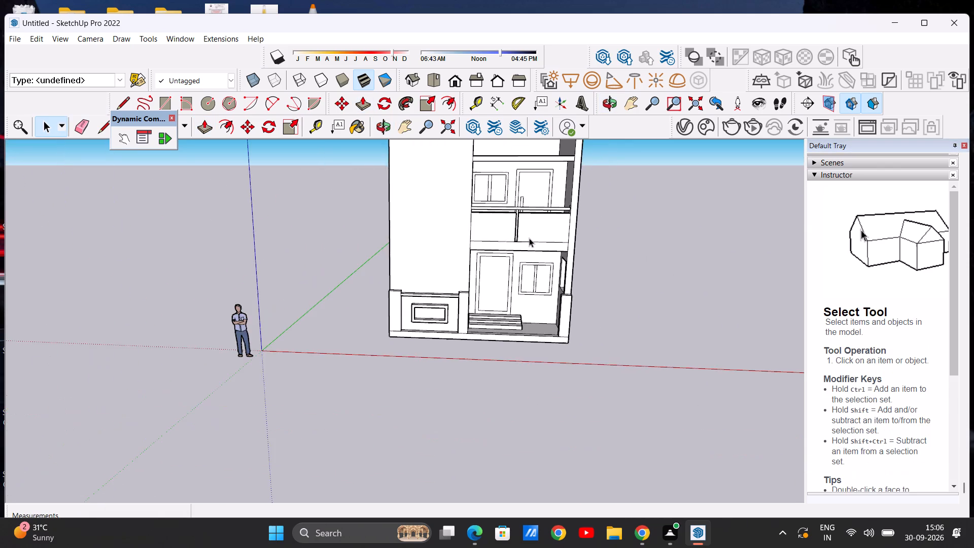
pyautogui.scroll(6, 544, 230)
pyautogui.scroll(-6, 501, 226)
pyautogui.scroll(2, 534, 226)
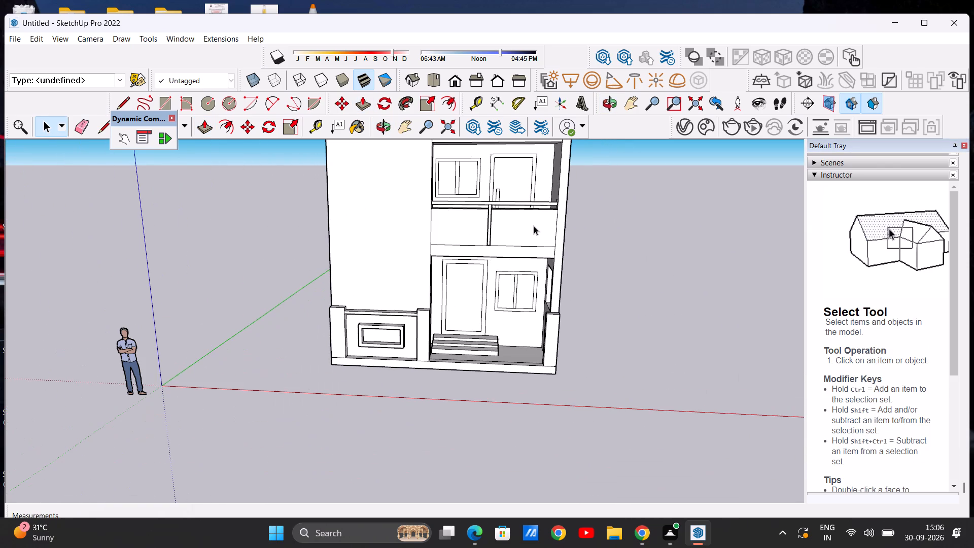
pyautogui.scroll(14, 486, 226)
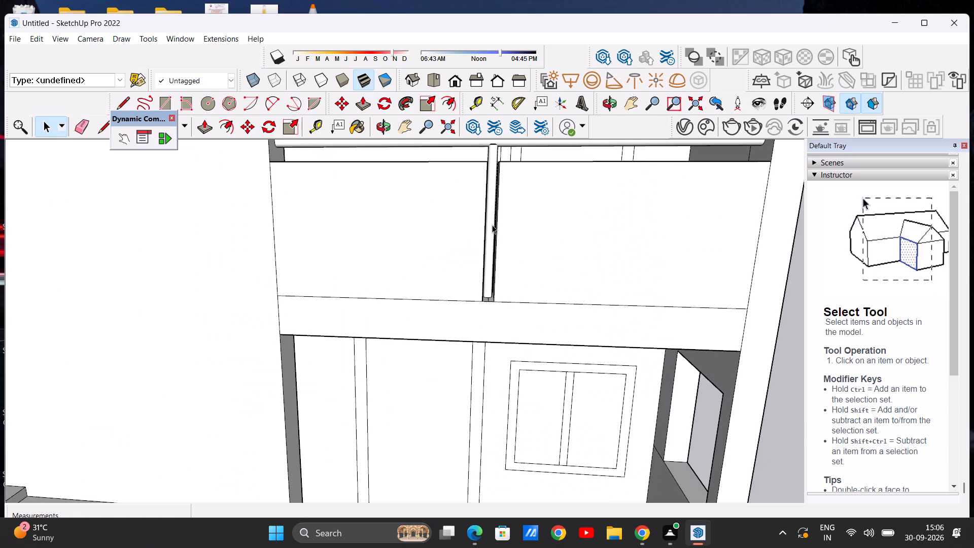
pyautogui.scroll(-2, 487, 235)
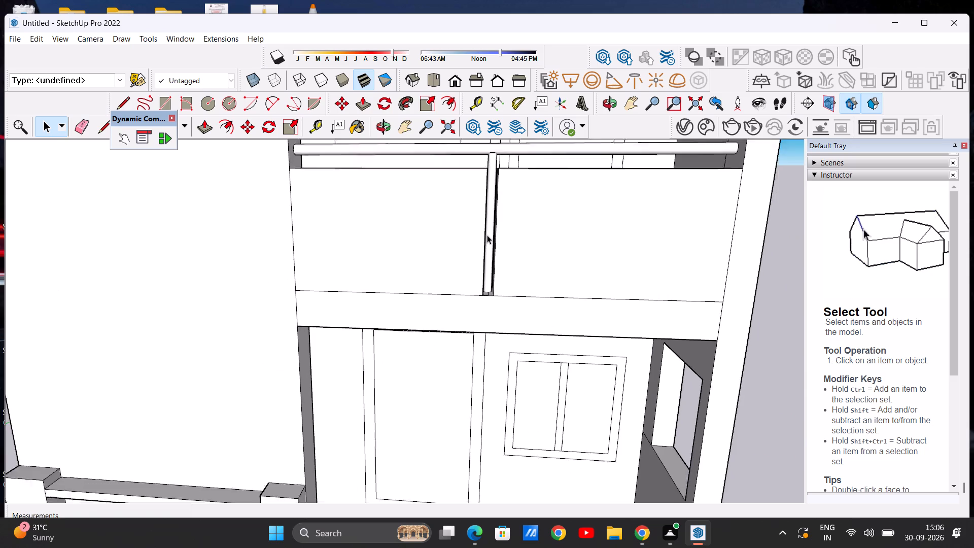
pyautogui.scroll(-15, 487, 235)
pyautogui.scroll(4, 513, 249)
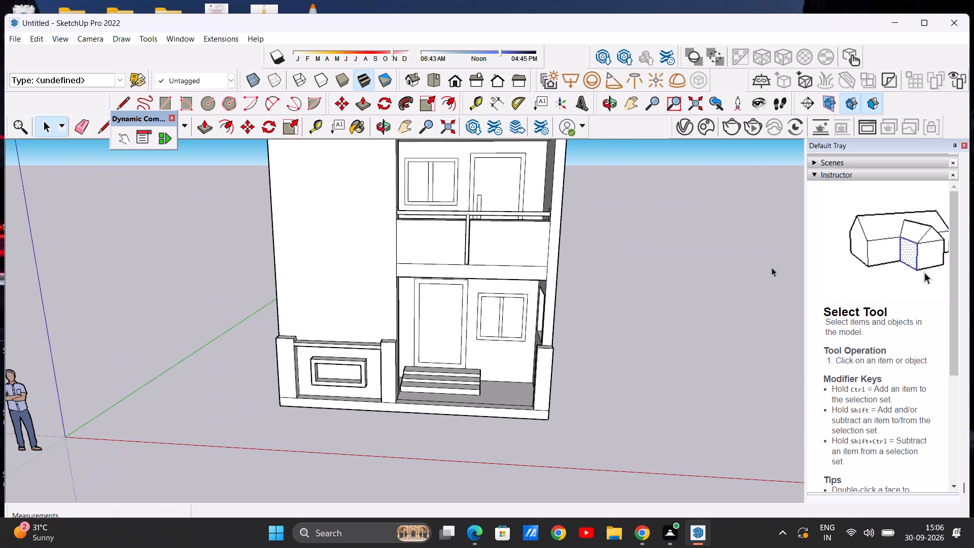
# Paint the front of the railing panel between the post and the side wall with Translucent Glass Safety from Glass and Mirrors.
pyautogui.scroll(3, 824, 303)
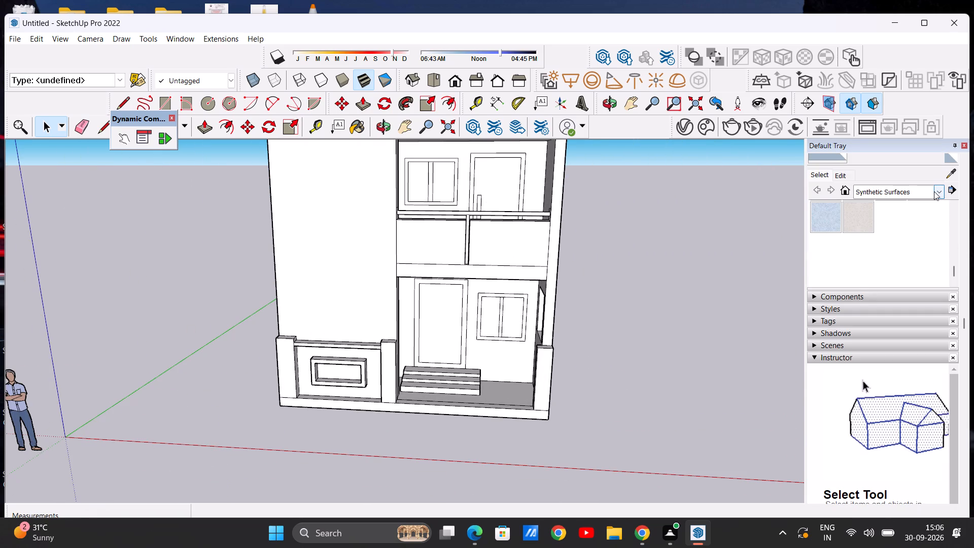
pyautogui.click(934, 191)
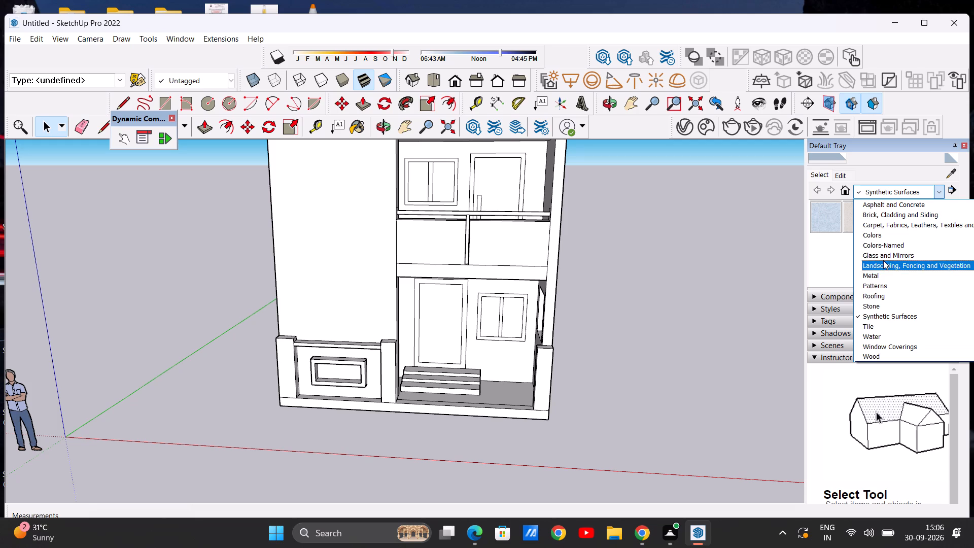
pyautogui.click(883, 256)
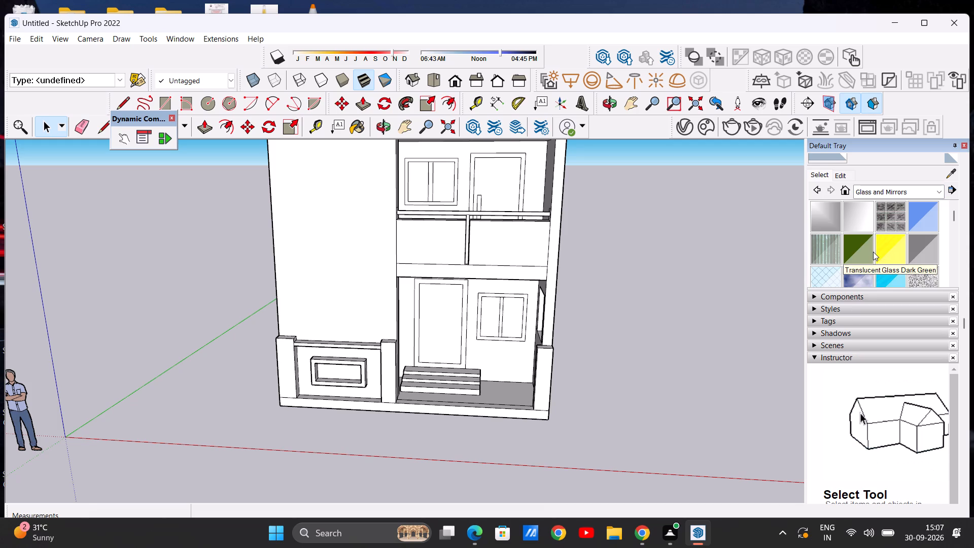
pyautogui.scroll(1, 854, 232)
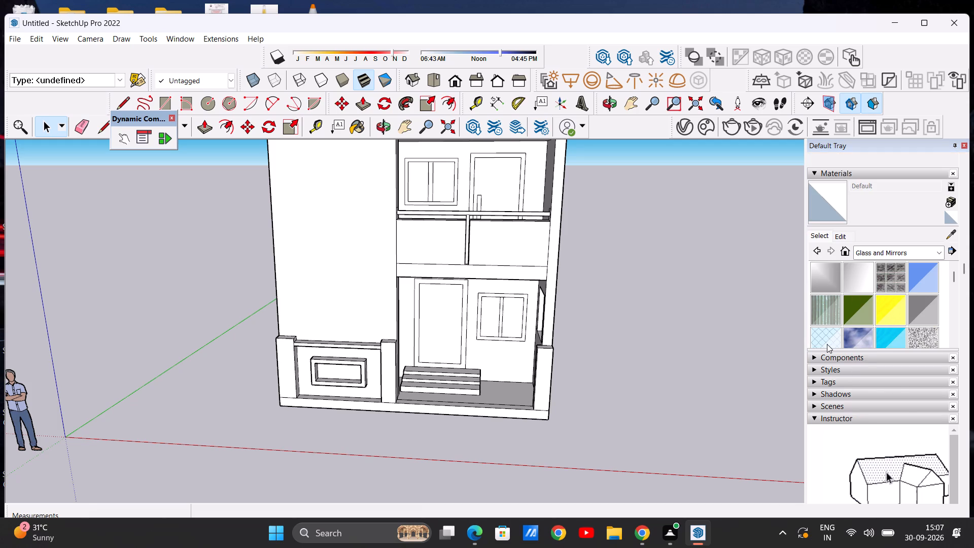
pyautogui.click(824, 338)
pyautogui.scroll(5, 518, 259)
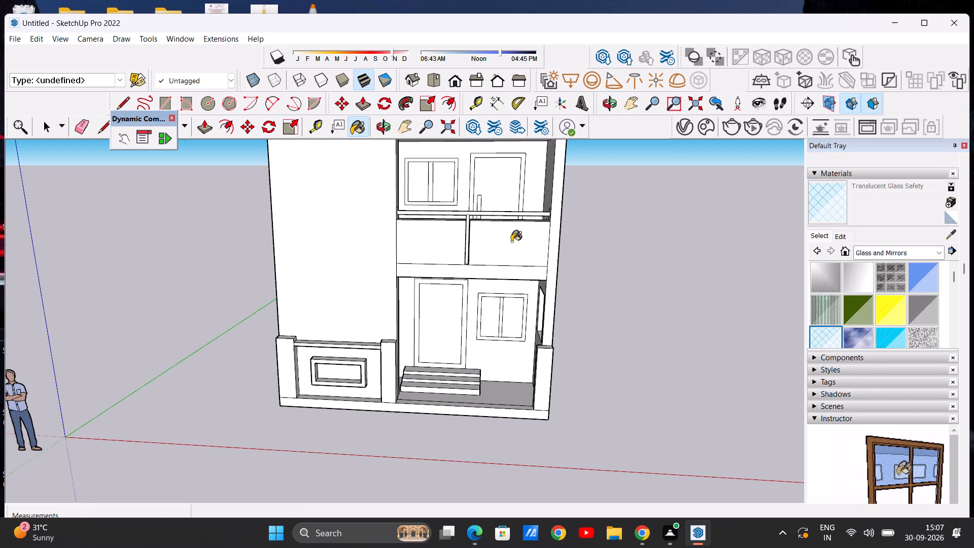
pyautogui.scroll(14, 509, 243)
pyautogui.click(520, 246)
# Paint the front of the railing panel between the tower wall and the post with the same Translucent Glass Safety material.
pyautogui.scroll(-5, 547, 241)
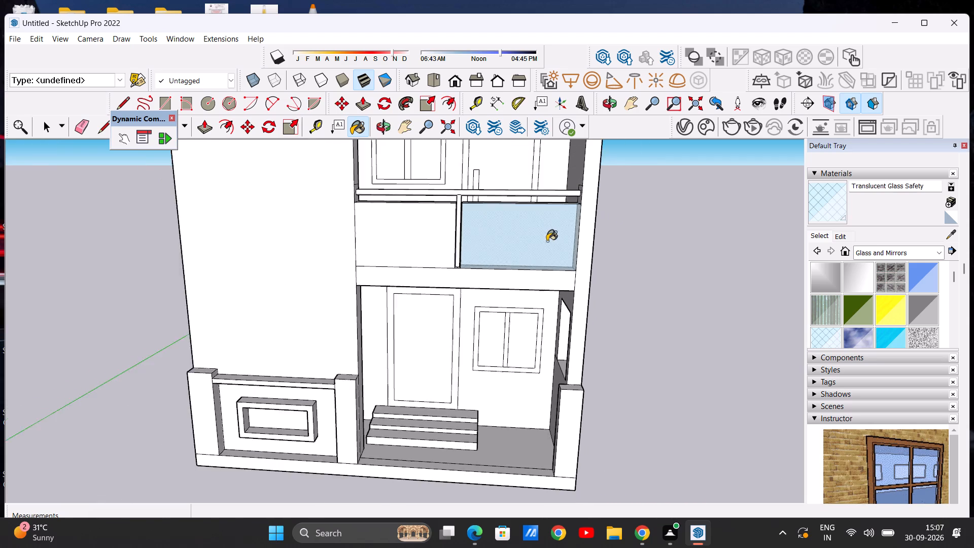
pyautogui.scroll(-6, 547, 241)
pyautogui.scroll(6, 449, 241)
pyautogui.click(450, 241)
# Paint the balcony-side face of the railing panel next to the tower with Translucent Glass Safety.
pyautogui.scroll(-9, 491, 247)
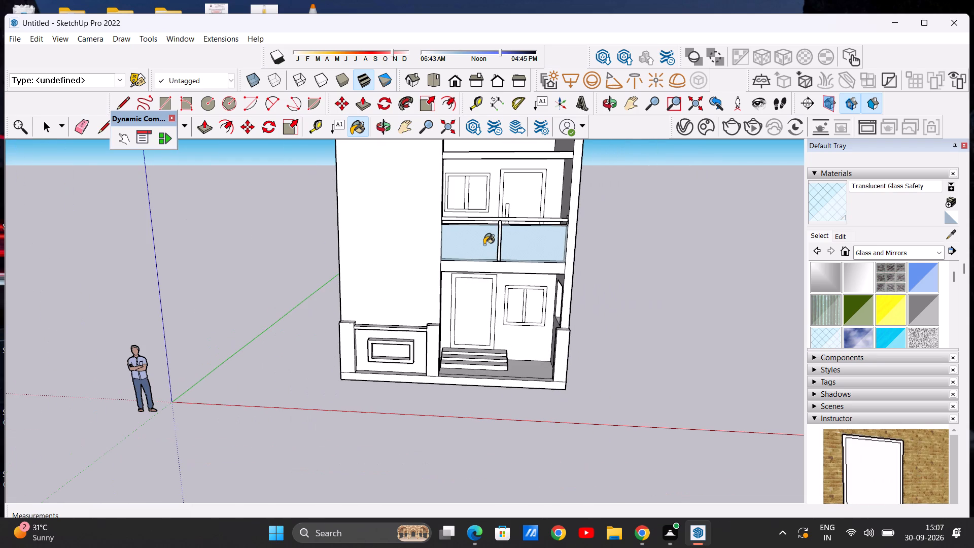
pyautogui.scroll(-1, 472, 231)
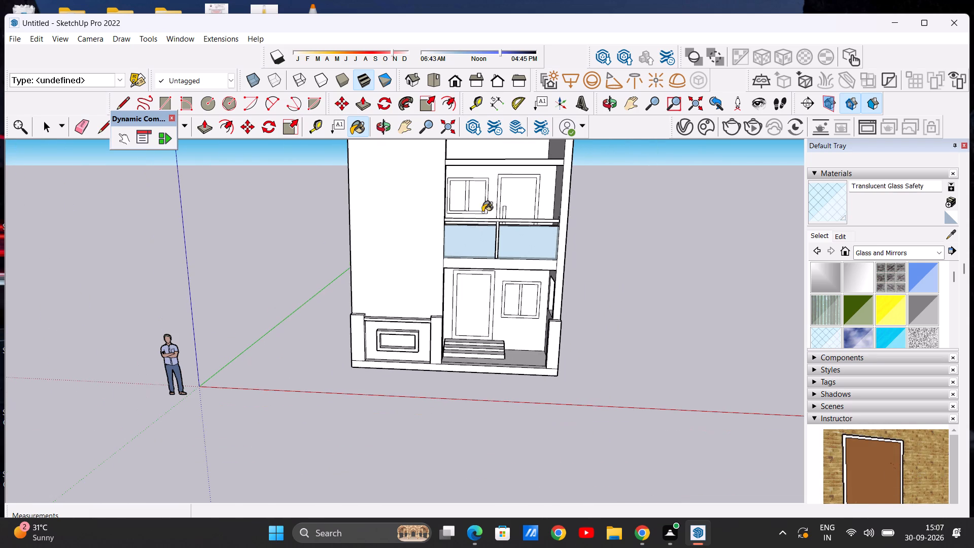
pyautogui.moveTo(488, 209); pyautogui.dragTo(403, 364, button='middle')
pyautogui.scroll(14, 481, 292)
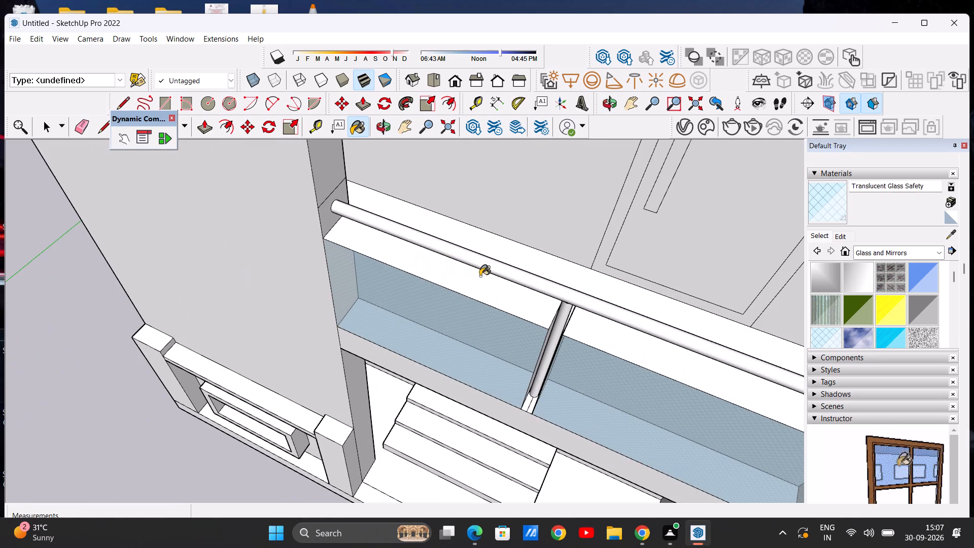
pyautogui.scroll(5, 523, 222)
pyautogui.moveTo(547, 257); pyautogui.dragTo(462, 266, button='middle')
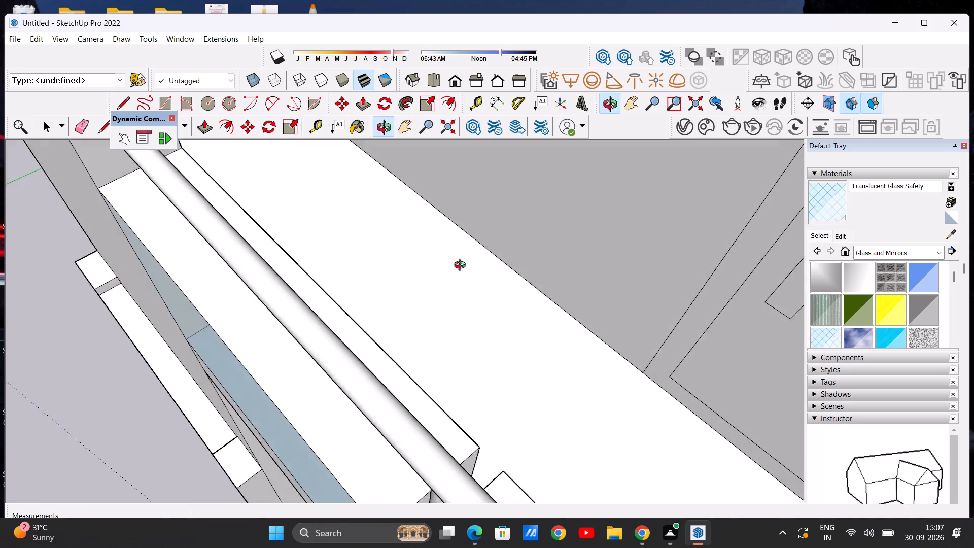
pyautogui.moveTo(462, 266); pyautogui.dragTo(401, 257, button='middle')
pyautogui.scroll(-5, 421, 253)
pyautogui.moveTo(446, 309); pyautogui.dragTo(441, 281, button='middle')
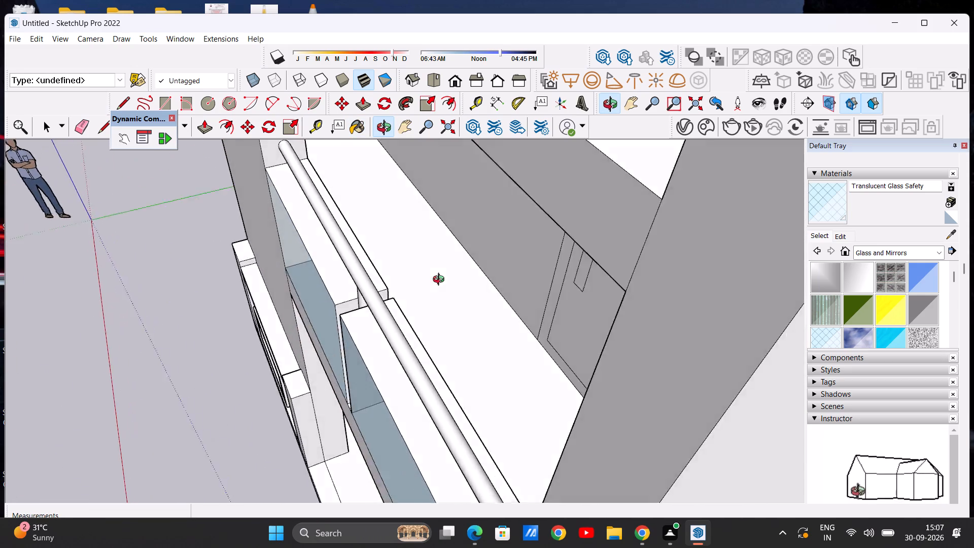
pyautogui.moveTo(441, 281); pyautogui.dragTo(432, 261, button='middle')
pyautogui.scroll(7, 422, 246)
pyautogui.scroll(-9, 587, 280)
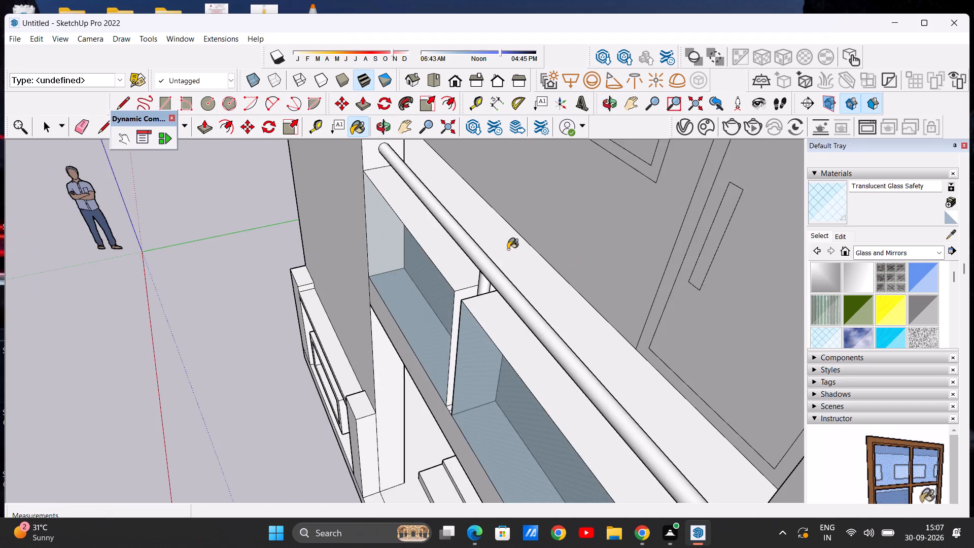
pyautogui.scroll(7, 502, 226)
pyautogui.moveTo(500, 260); pyautogui.dragTo(473, 269, button='middle')
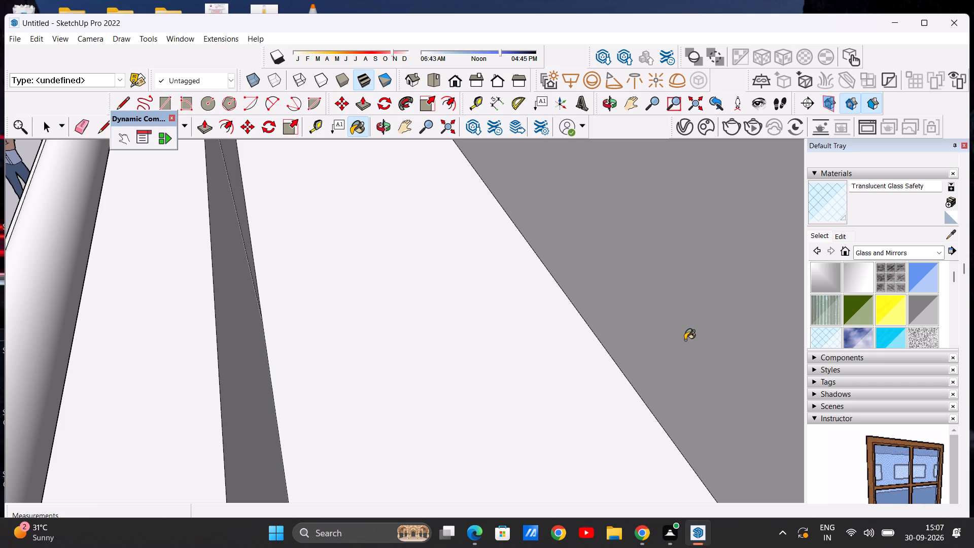
pyautogui.click(227, 338)
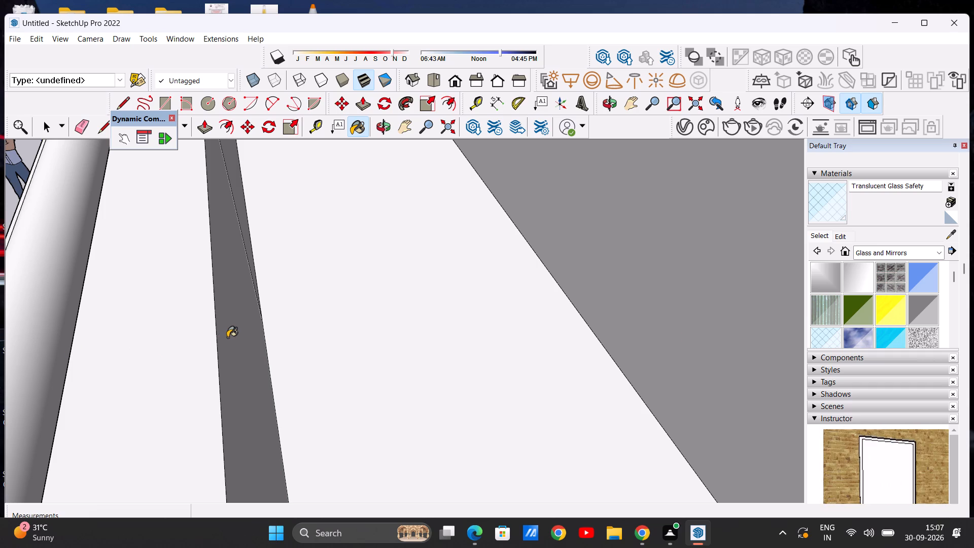
pyautogui.scroll(-12, 225, 296)
pyautogui.scroll(-20, 206, 292)
pyautogui.scroll(-3, 206, 292)
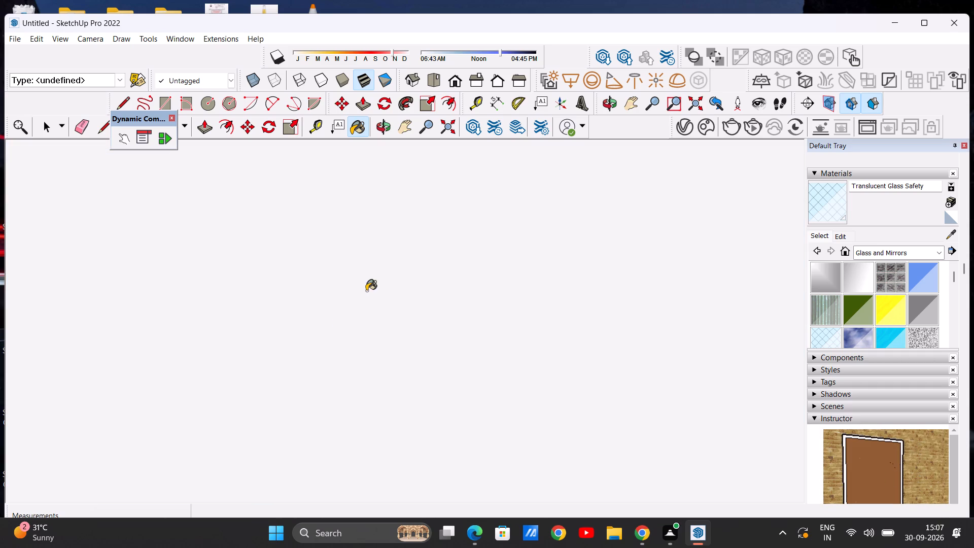
pyautogui.scroll(-14, 395, 298)
pyautogui.scroll(1, 440, 306)
pyautogui.scroll(-20, 440, 305)
pyautogui.scroll(-16, 440, 305)
pyautogui.scroll(-20, 444, 298)
pyautogui.scroll(-17, 444, 298)
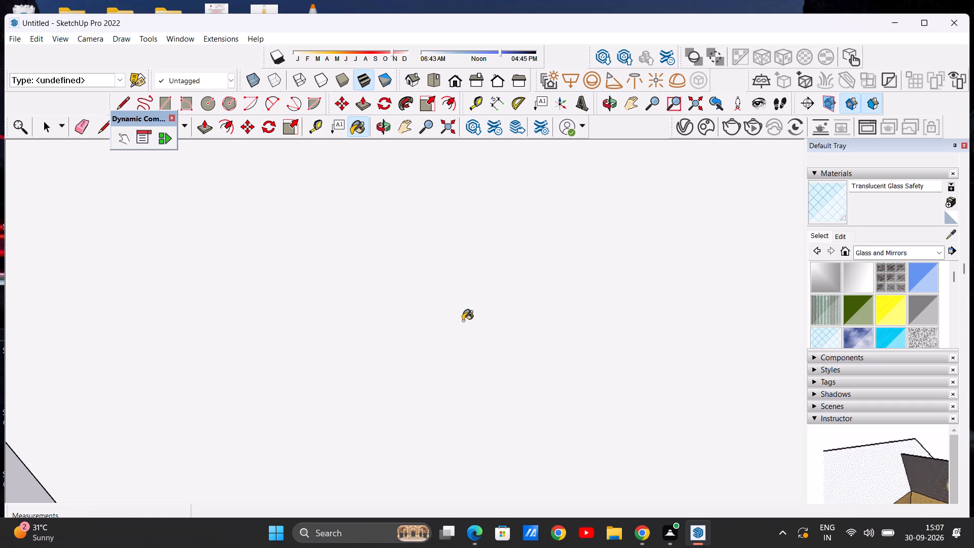
pyautogui.press('space')
# Paint the balcony-side face of the railing panel next to the side wall with Translucent Glass Safety.
pyautogui.click(456, 73)
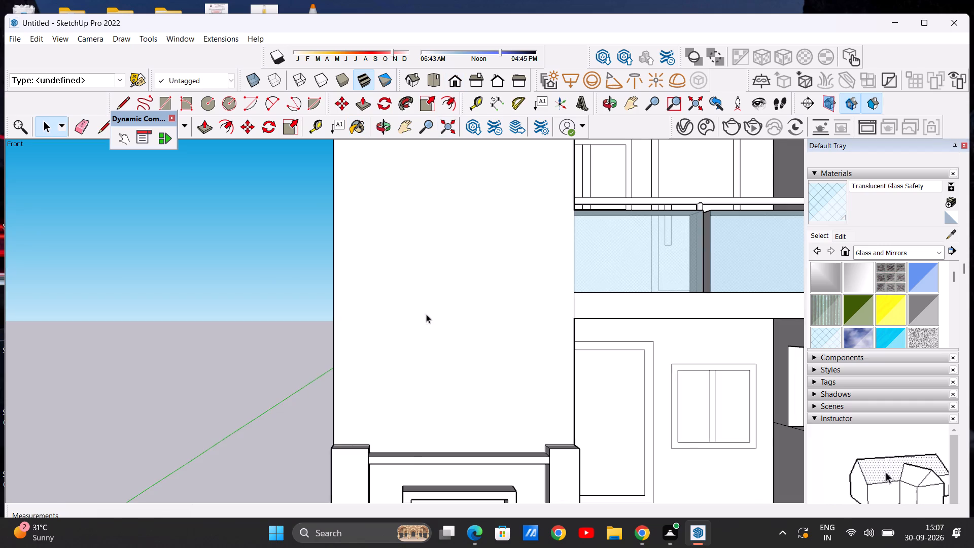
pyautogui.scroll(-13, 433, 313)
pyautogui.moveTo(486, 289); pyautogui.dragTo(396, 423, button='middle')
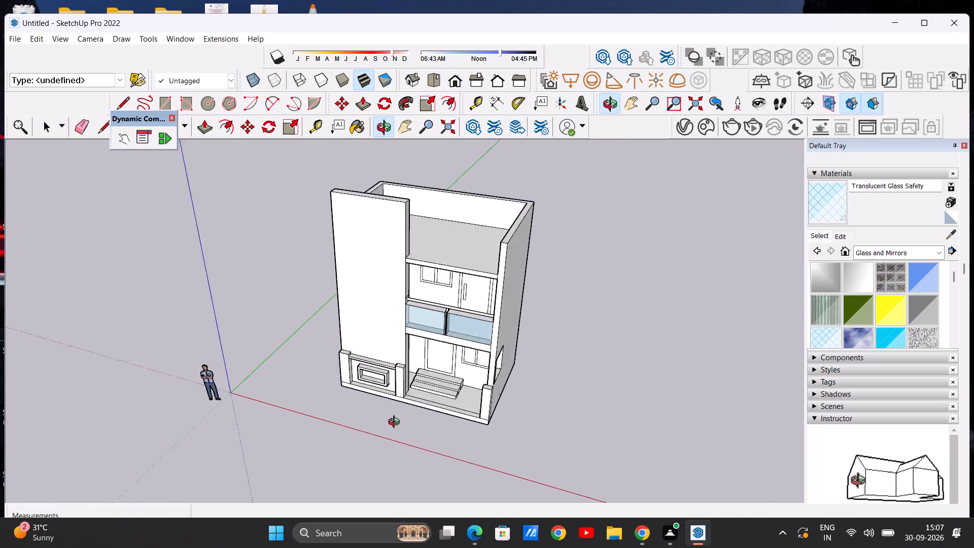
pyautogui.moveTo(396, 423); pyautogui.dragTo(417, 389, button='middle')
pyautogui.scroll(7, 480, 289)
pyautogui.moveTo(445, 309); pyautogui.dragTo(447, 428, button='middle')
pyautogui.scroll(3, 455, 342)
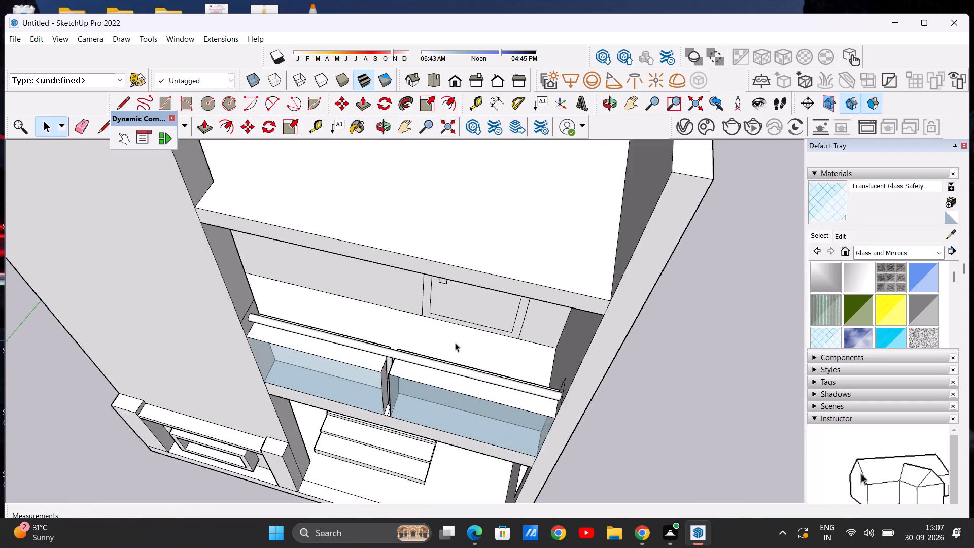
pyautogui.scroll(4, 455, 342)
pyautogui.moveTo(449, 353); pyautogui.dragTo(422, 408, button='middle')
pyautogui.scroll(8, 467, 449)
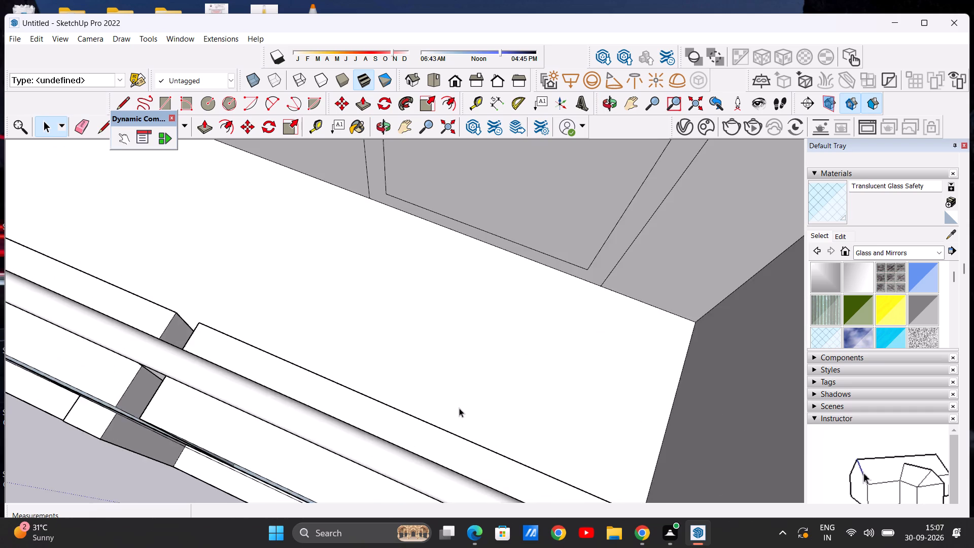
pyautogui.scroll(2, 448, 408)
pyautogui.moveTo(417, 399); pyautogui.dragTo(293, 406, button='middle')
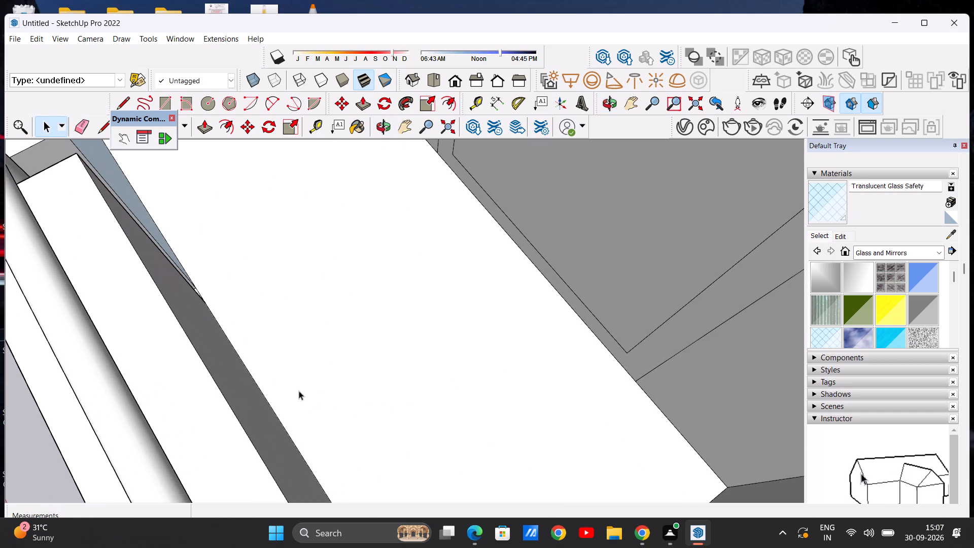
pyautogui.click(813, 336)
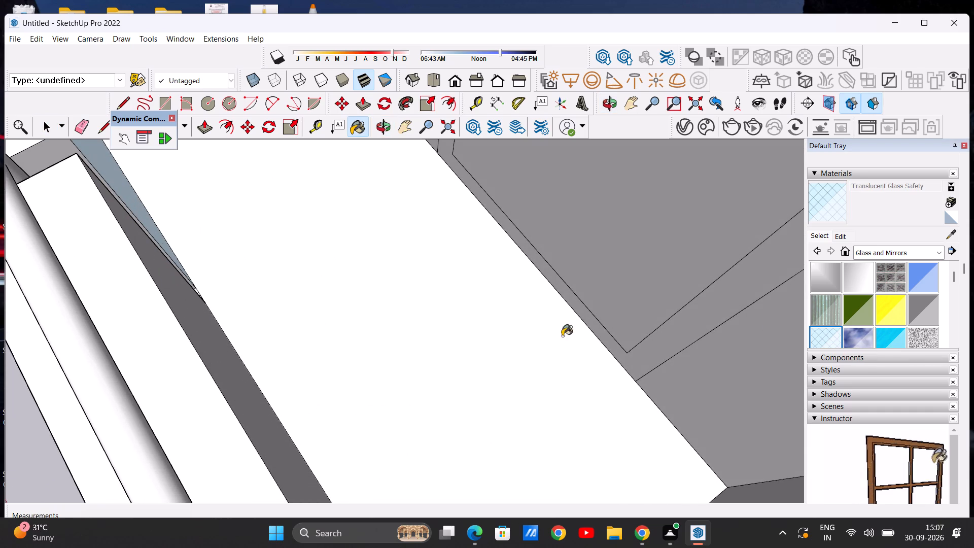
pyautogui.click(195, 329)
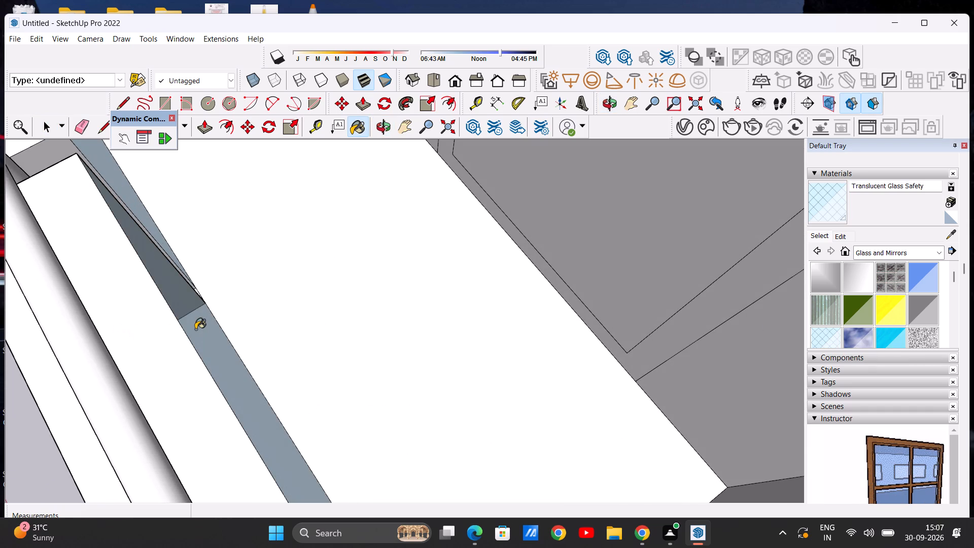
pyautogui.press('space')
# Return to the standard front view and examine the balcony's glass railing against the door and window behind it.
pyautogui.scroll(-19, 204, 330)
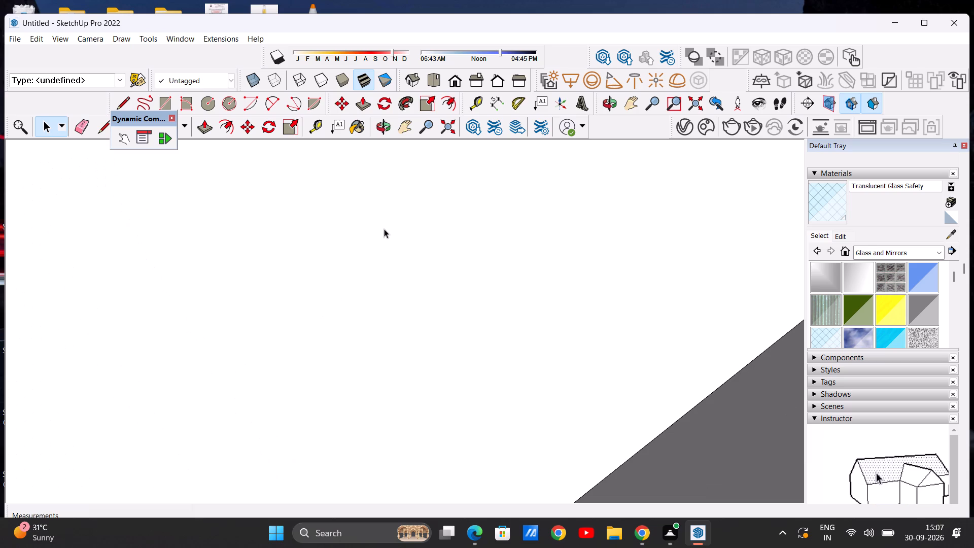
pyautogui.click(451, 79)
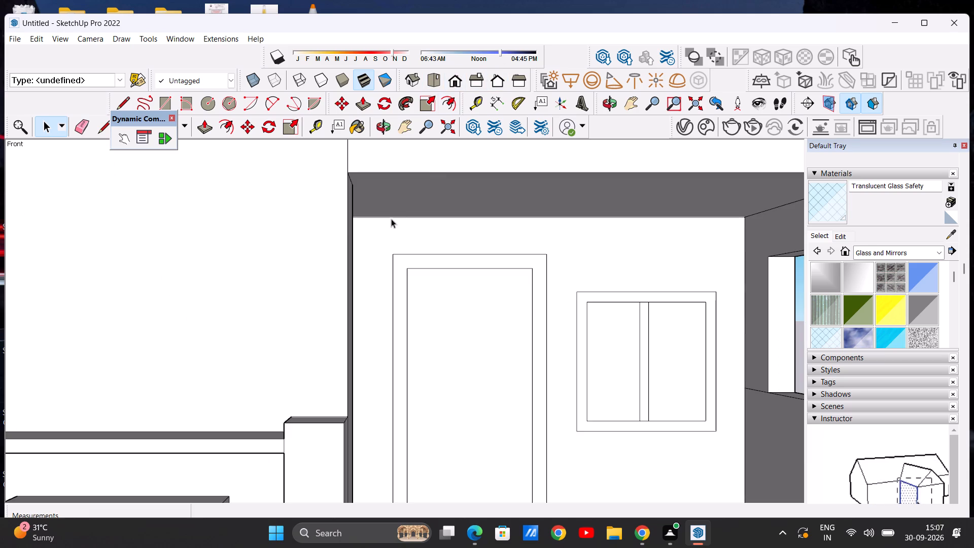
pyautogui.scroll(-20, 320, 273)
pyautogui.scroll(-5, 320, 273)
pyautogui.scroll(13, 368, 259)
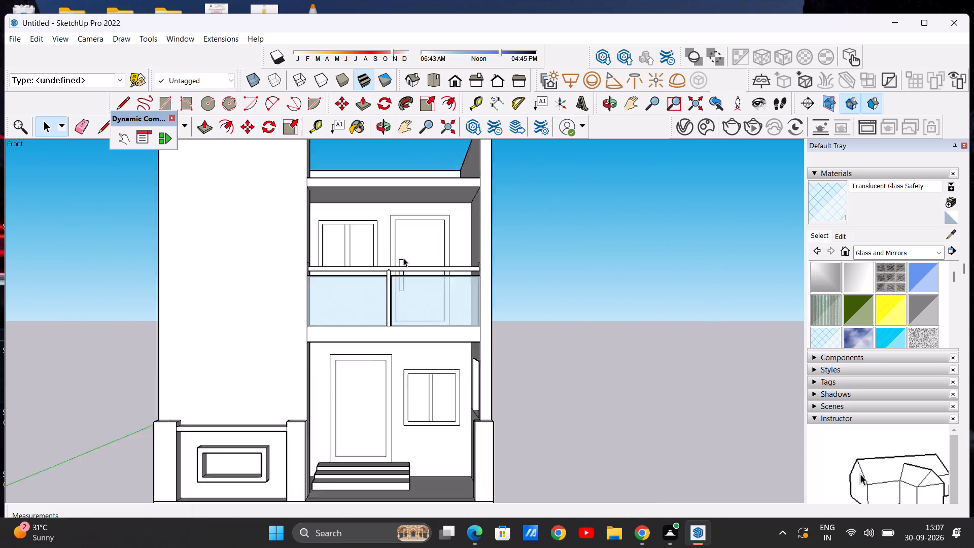
pyautogui.scroll(3, 403, 258)
pyautogui.scroll(3, 353, 296)
pyautogui.scroll(-6, 360, 301)
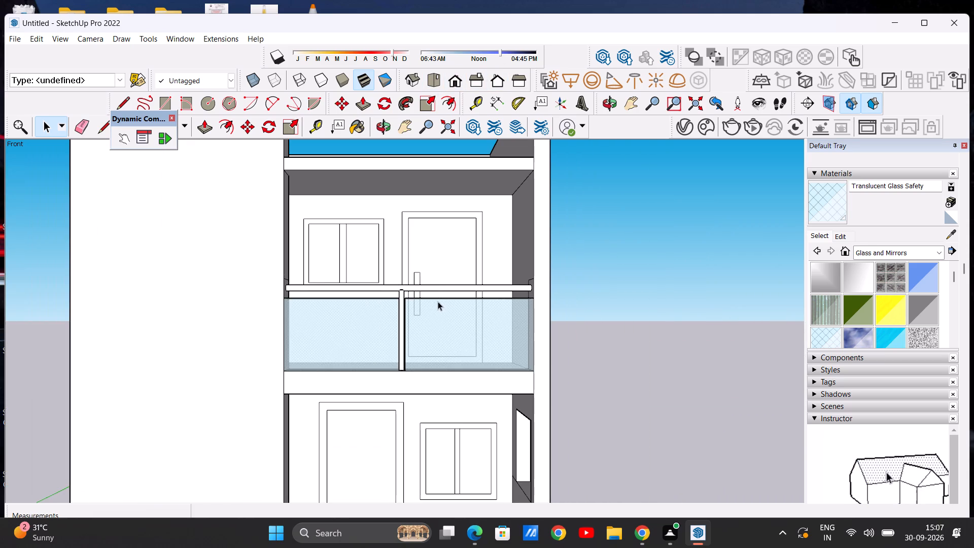
pyautogui.scroll(1, 350, 310)
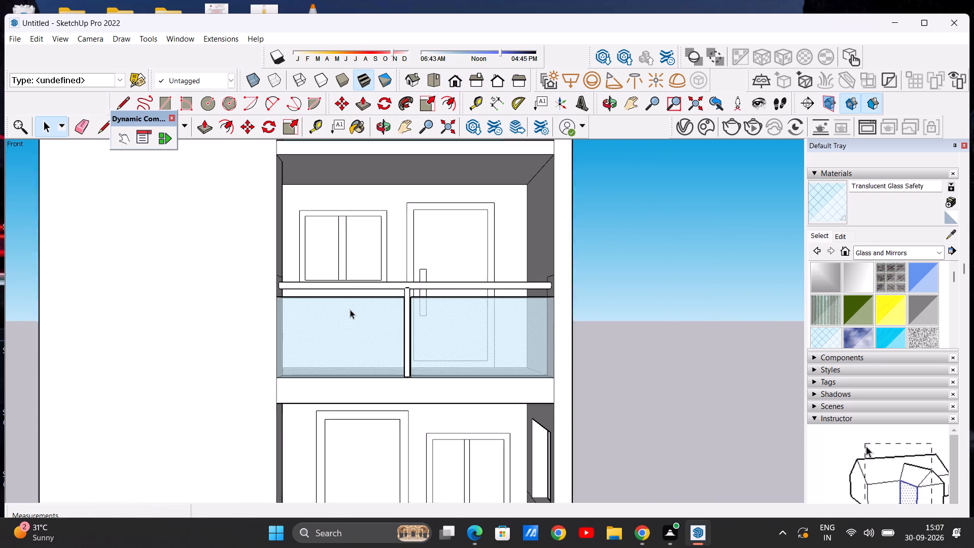
pyautogui.scroll(1, 350, 310)
pyautogui.scroll(-2, 393, 300)
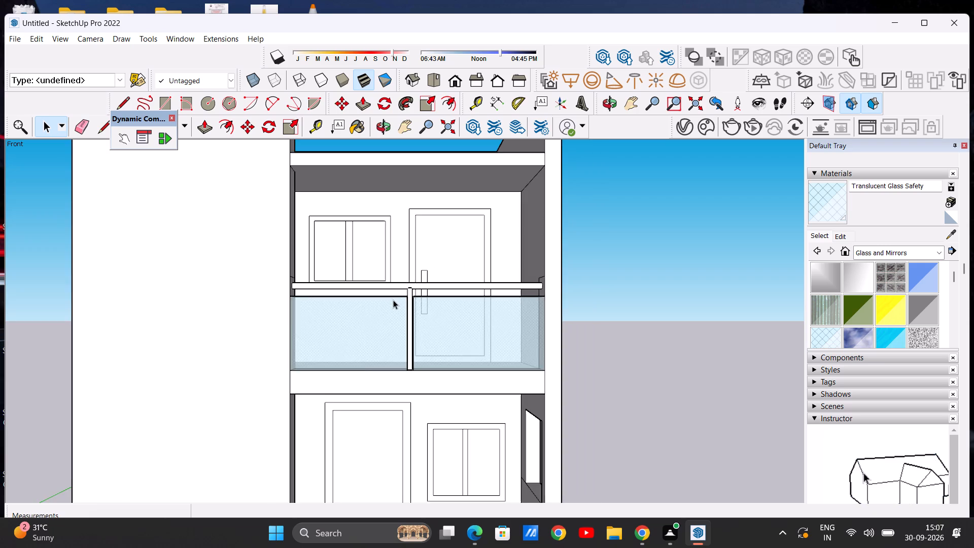
pyautogui.scroll(-2, 393, 300)
pyautogui.scroll(-4, 458, 303)
pyautogui.scroll(4, 408, 293)
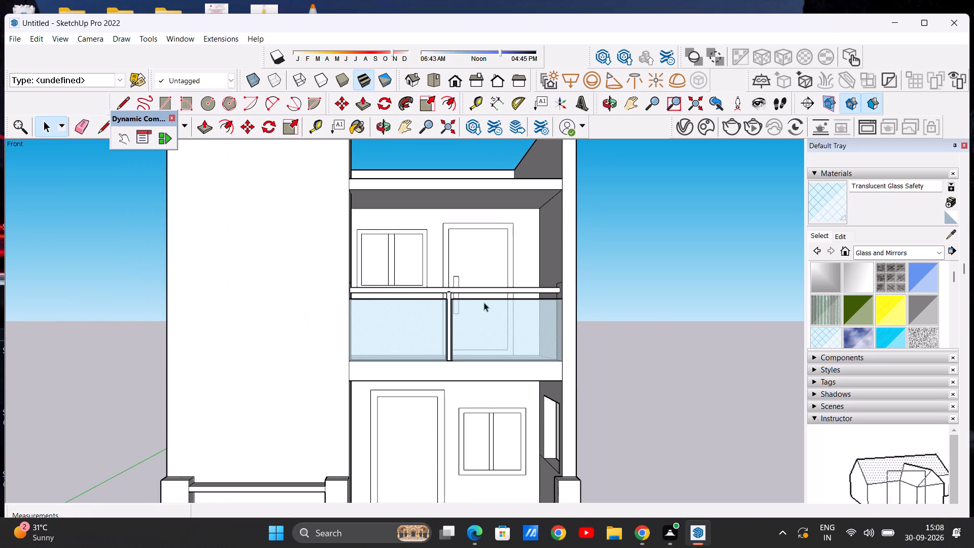
# Paint the balcony's round handrail with the dark grey Color M07 from the Colors collection.
pyautogui.click(942, 254)
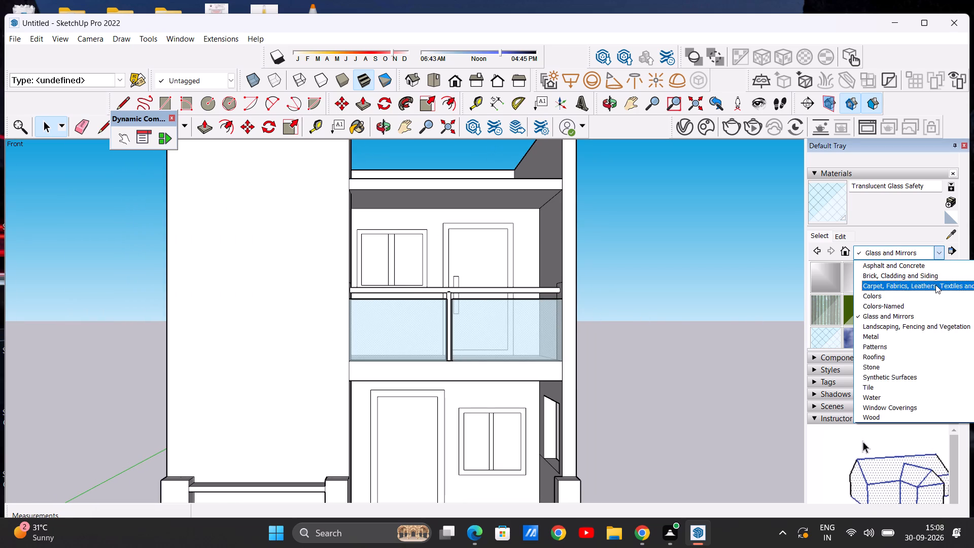
pyautogui.click(913, 297)
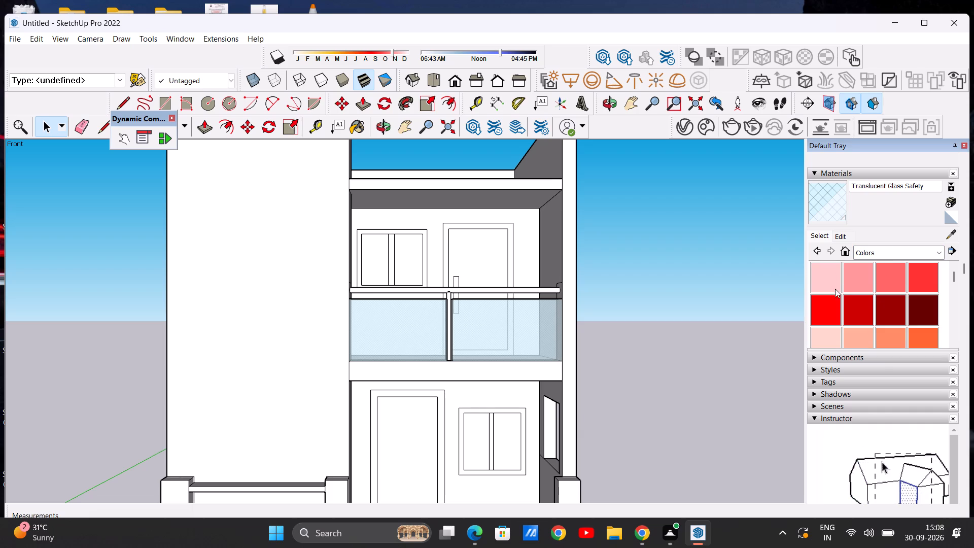
pyautogui.scroll(-5, 865, 288)
pyautogui.scroll(1, 873, 288)
pyautogui.scroll(-9, 874, 293)
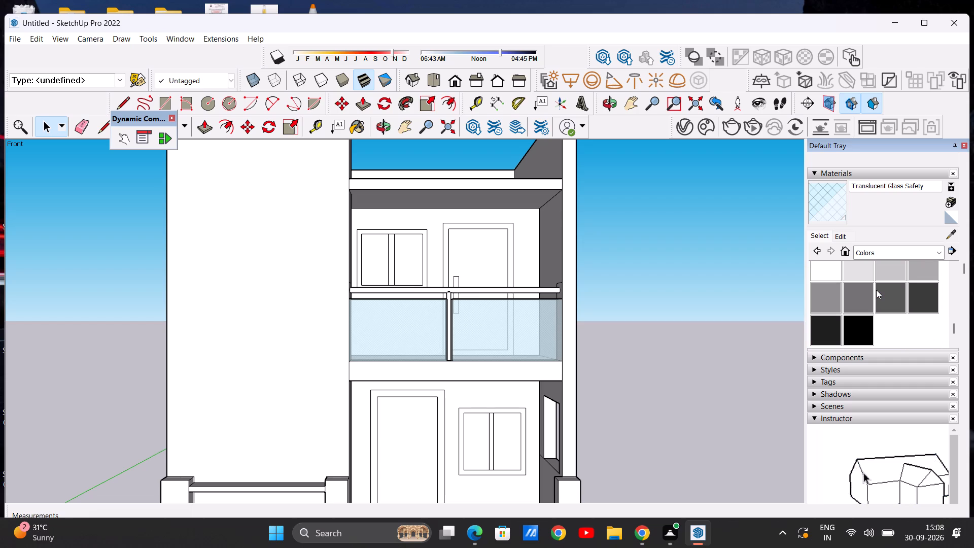
pyautogui.click(920, 293)
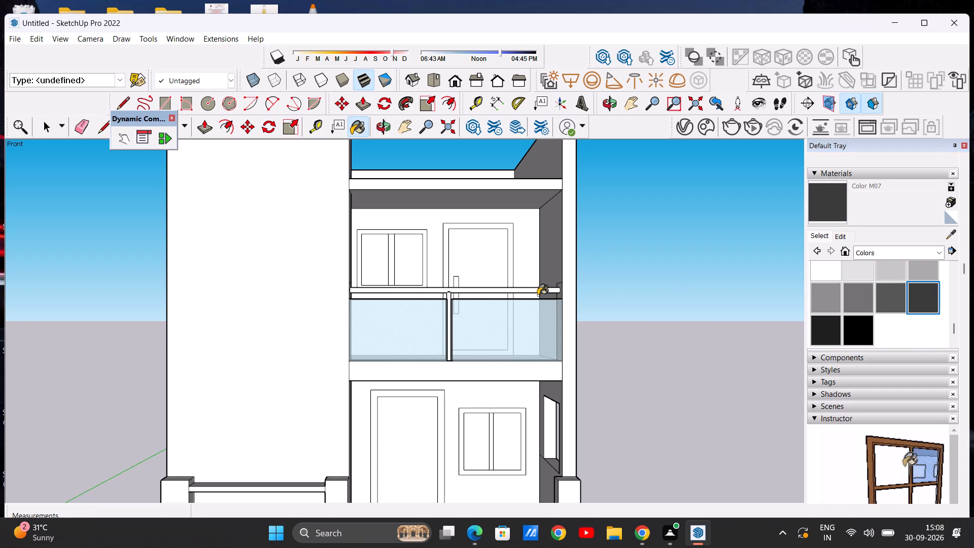
pyautogui.scroll(18, 543, 296)
pyautogui.scroll(6, 536, 288)
pyautogui.click(536, 288)
# Paint the railing post between the two glass panels with the same Color M07.
pyautogui.scroll(-7, 564, 299)
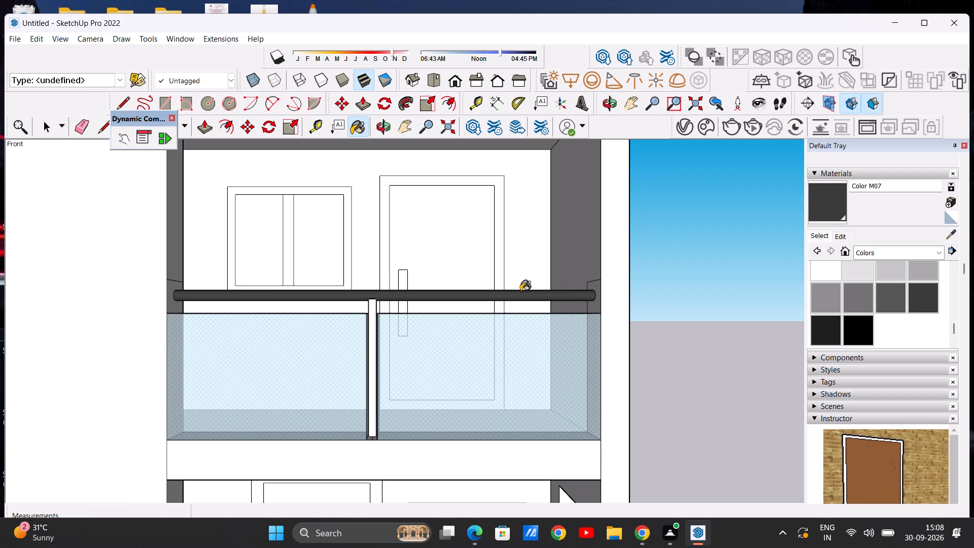
pyautogui.scroll(-4, 394, 301)
pyautogui.scroll(13, 378, 318)
pyautogui.click(379, 301)
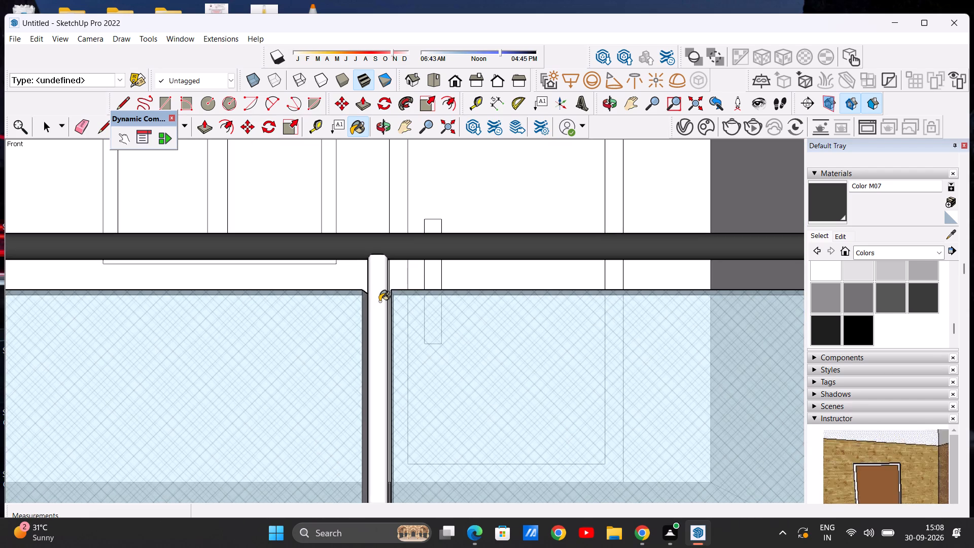
pyautogui.press('space')
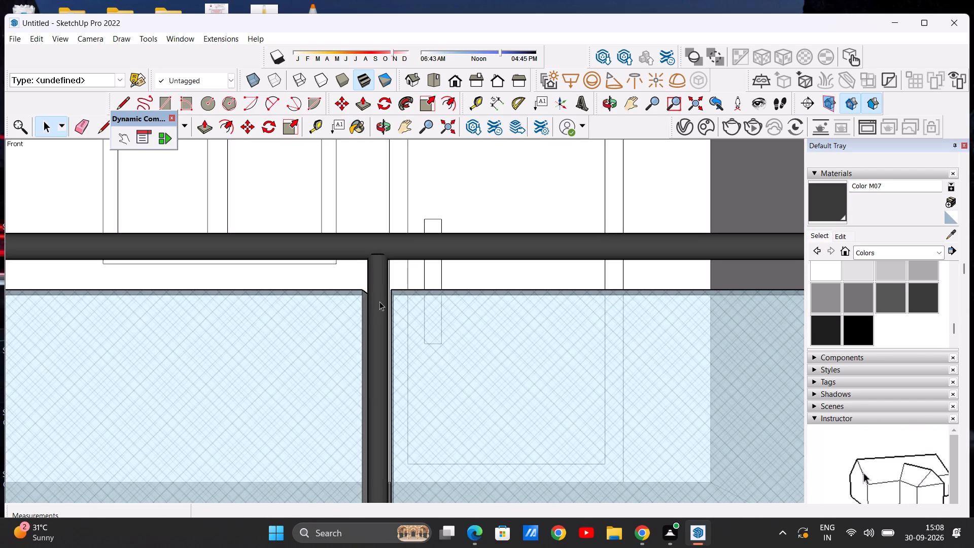
# Examine the dark handrail and post against the rest of the facade, from the standard front view and a slightly lower angle.
pyautogui.scroll(-20, 371, 309)
pyautogui.scroll(-3, 371, 309)
pyautogui.moveTo(383, 317); pyautogui.dragTo(383, 310, button='middle')
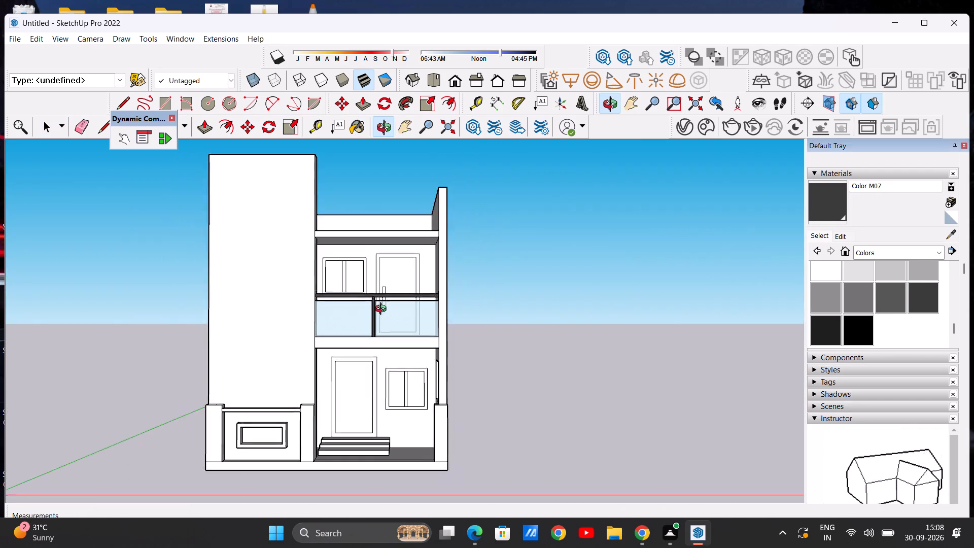
pyautogui.moveTo(383, 310); pyautogui.dragTo(397, 312, button='middle')
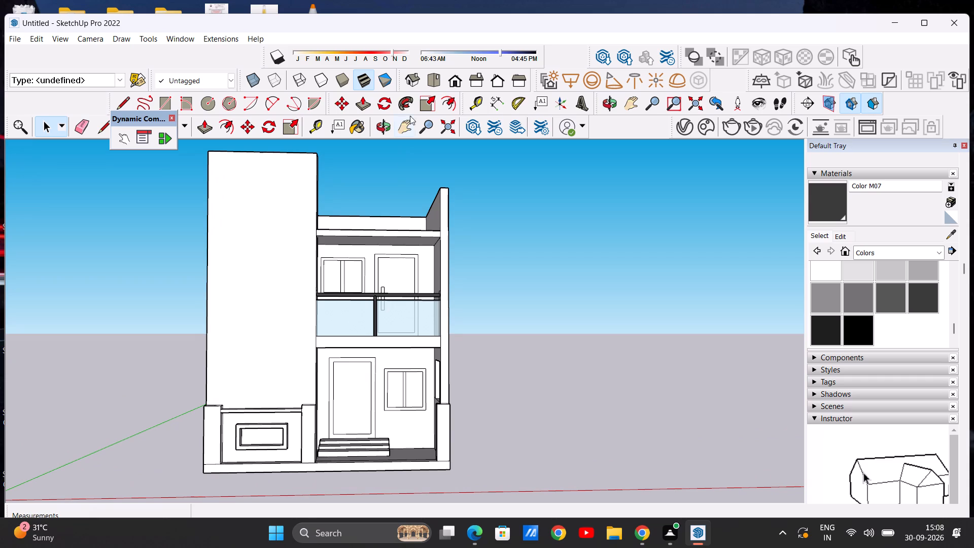
pyautogui.click(460, 82)
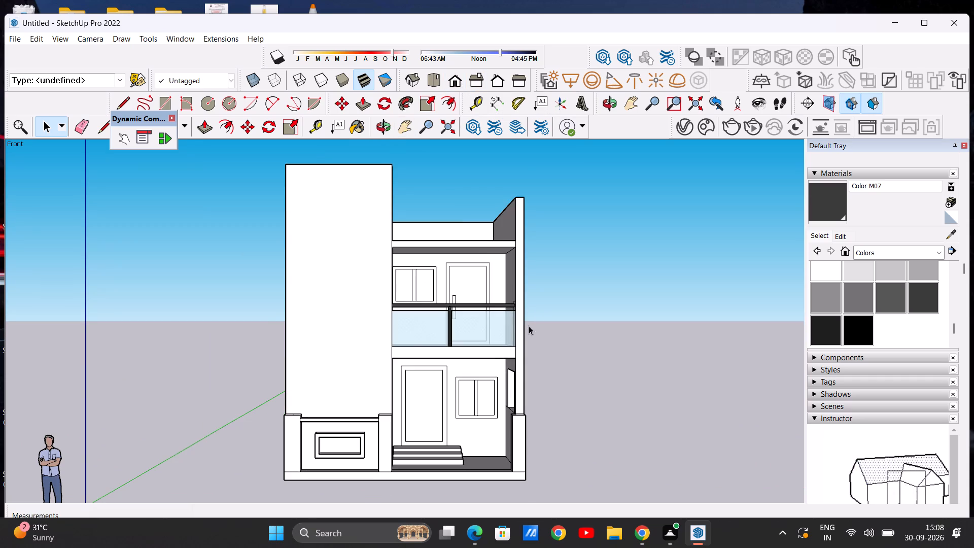
pyautogui.scroll(2, 526, 326)
pyautogui.scroll(-4, 413, 289)
pyautogui.scroll(1, 481, 385)
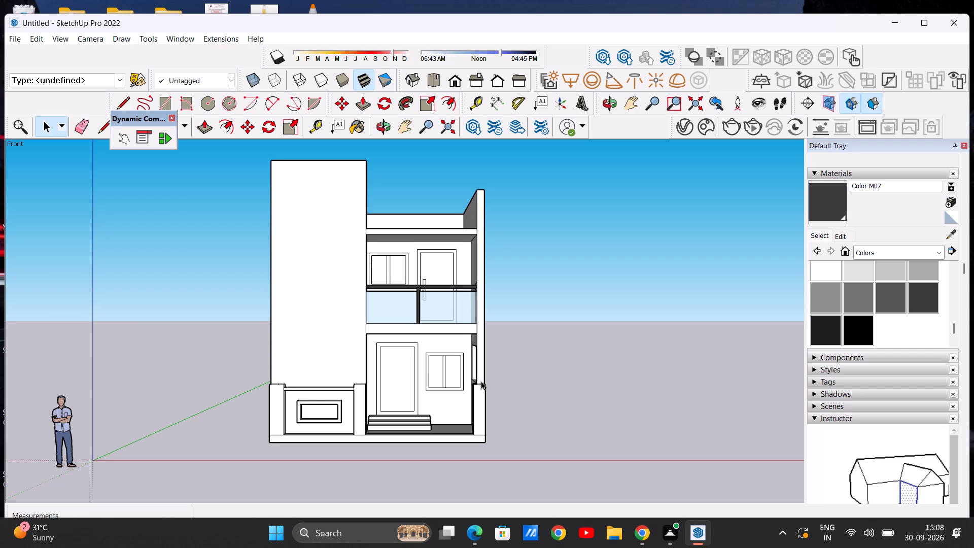
pyautogui.scroll(-4, 481, 381)
pyautogui.scroll(6, 500, 389)
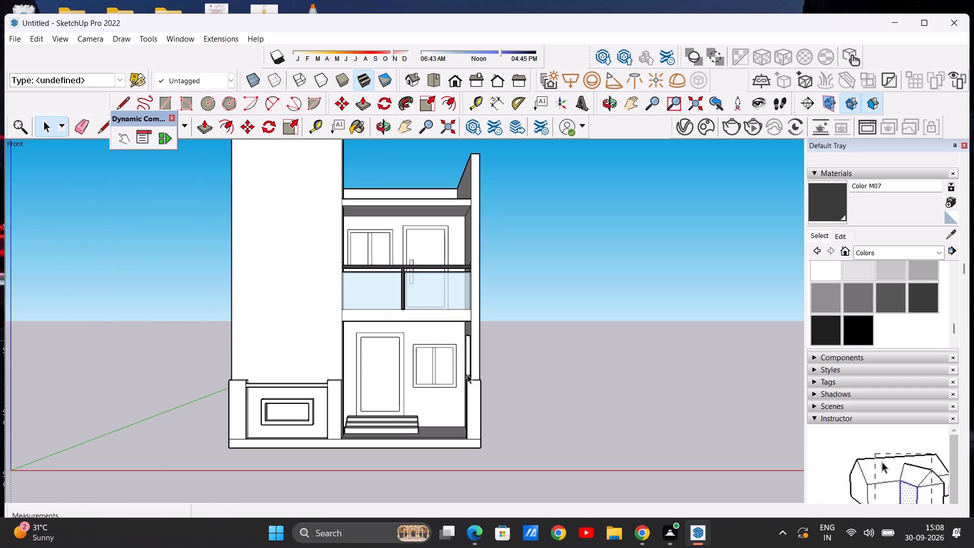
pyautogui.scroll(-6, 460, 365)
pyautogui.moveTo(439, 356); pyautogui.dragTo(437, 342, button='middle')
pyautogui.scroll(18, 428, 312)
pyautogui.scroll(-11, 442, 341)
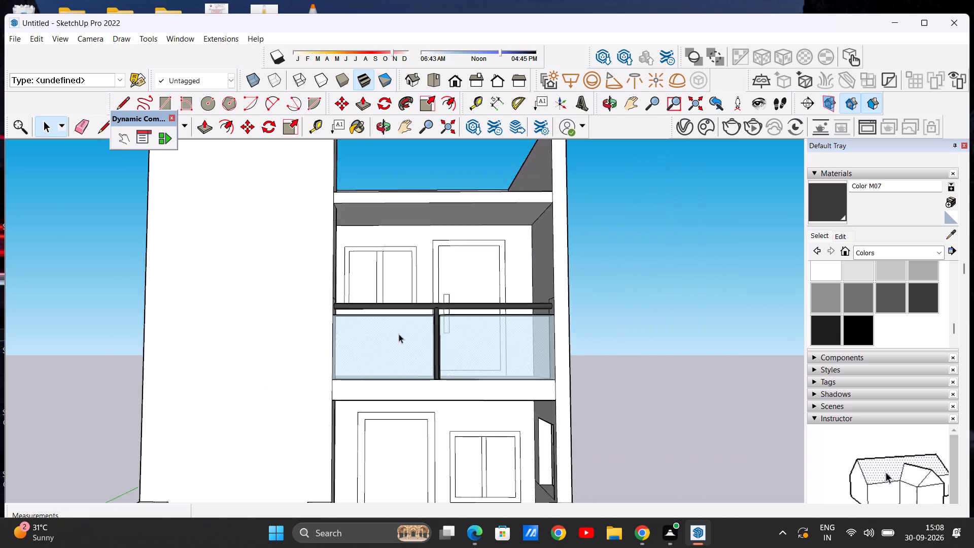
pyautogui.scroll(-3, 399, 334)
pyautogui.scroll(6, 417, 320)
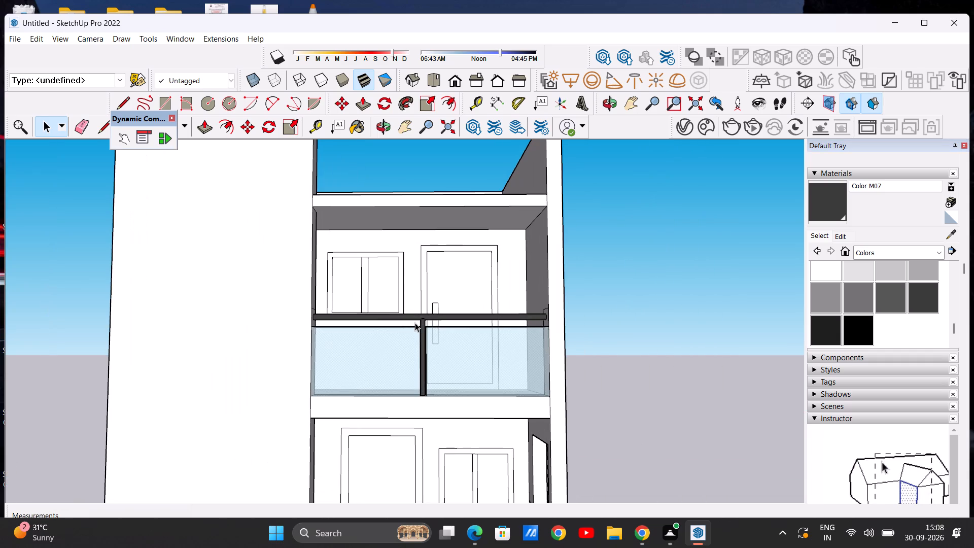
pyautogui.scroll(-12, 422, 327)
pyautogui.scroll(3, 434, 346)
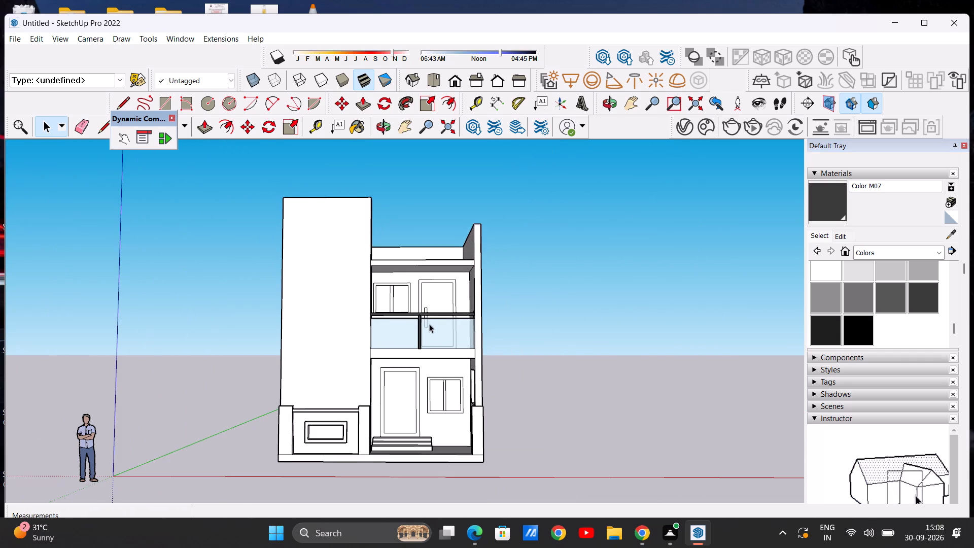
pyautogui.scroll(6, 429, 322)
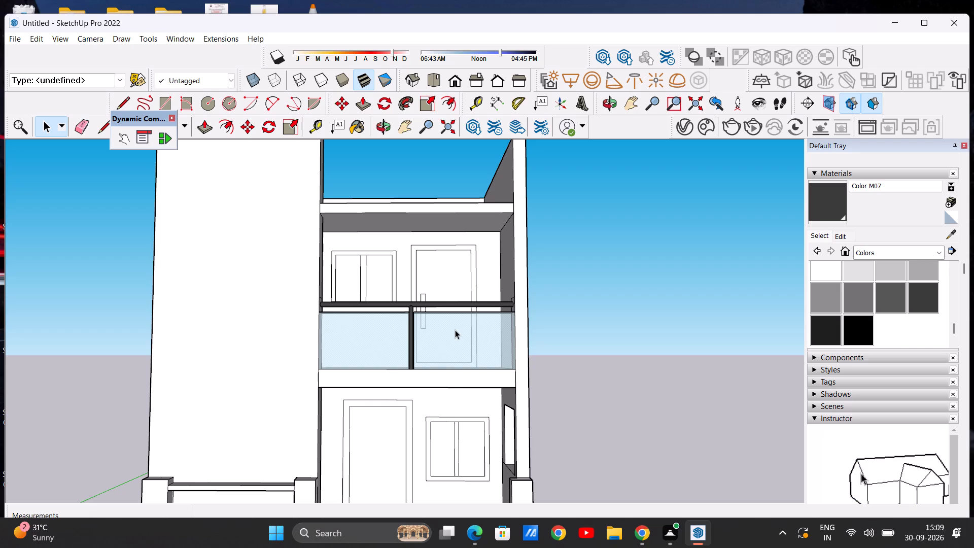
pyautogui.scroll(-15, 455, 330)
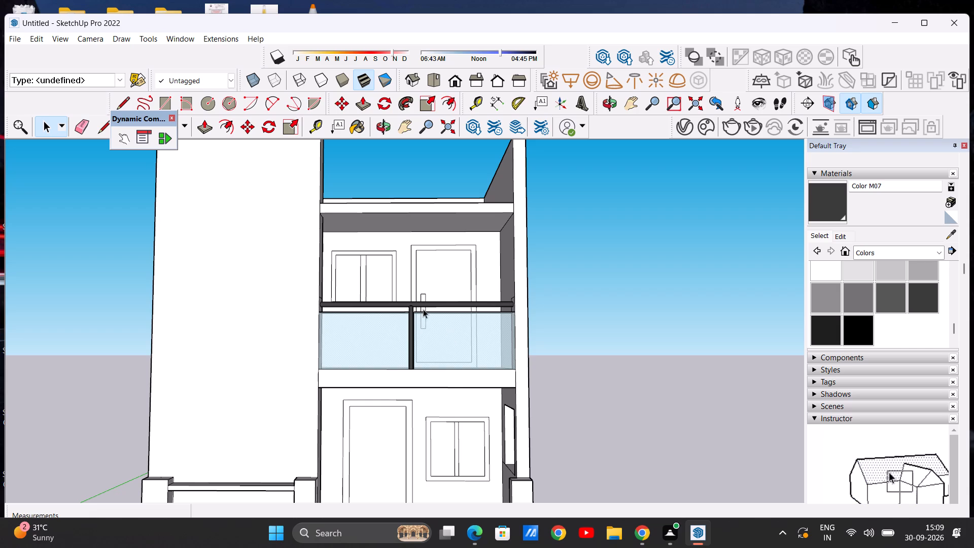
pyautogui.scroll(-10, 423, 309)
pyautogui.scroll(8, 426, 279)
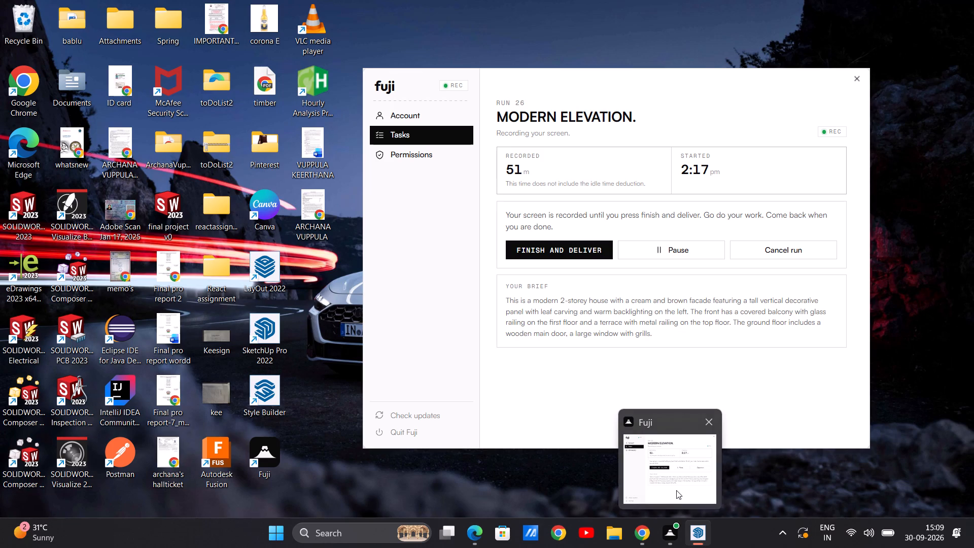
# Examine the whole front facade from higher and lower angles, checking the tower, balcony and entrance.
pyautogui.click(694, 469)
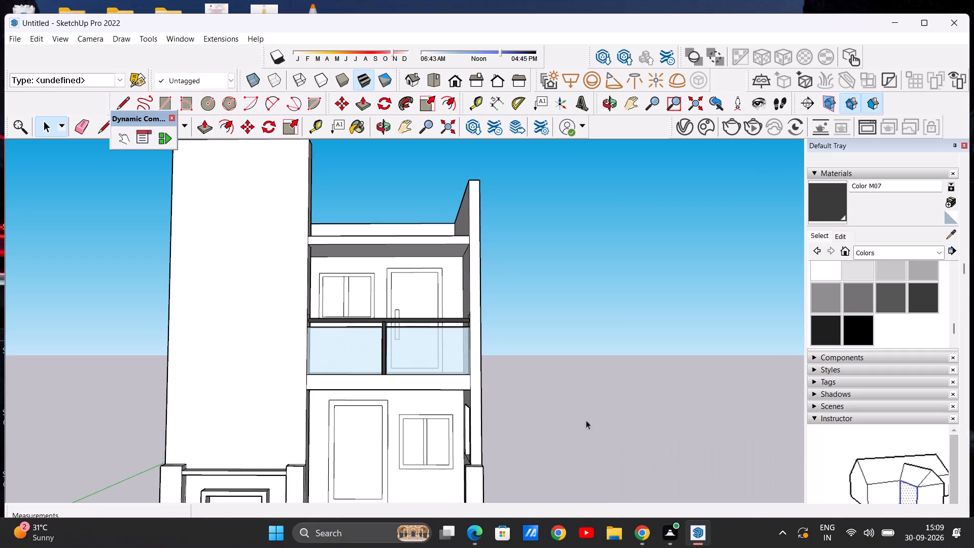
pyautogui.scroll(-4, 384, 313)
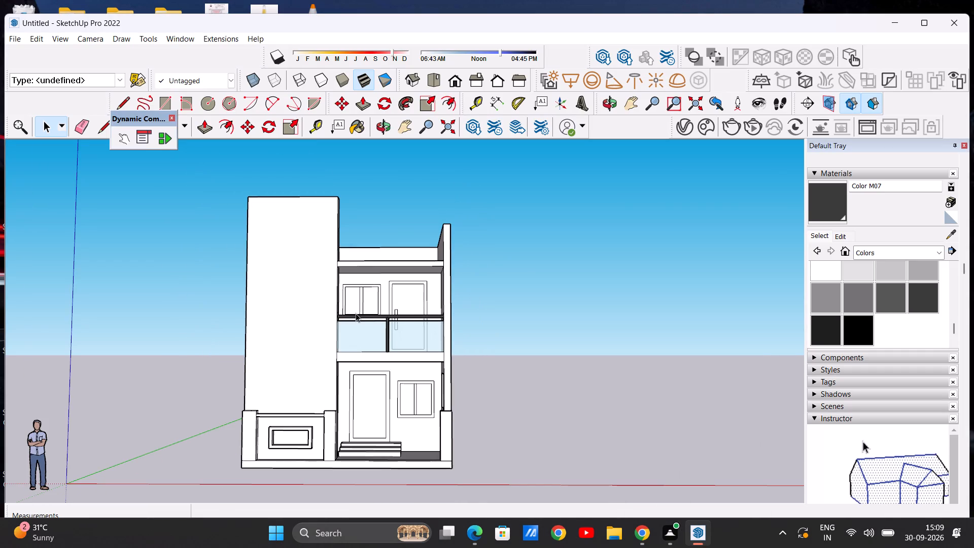
pyautogui.scroll(4, 333, 313)
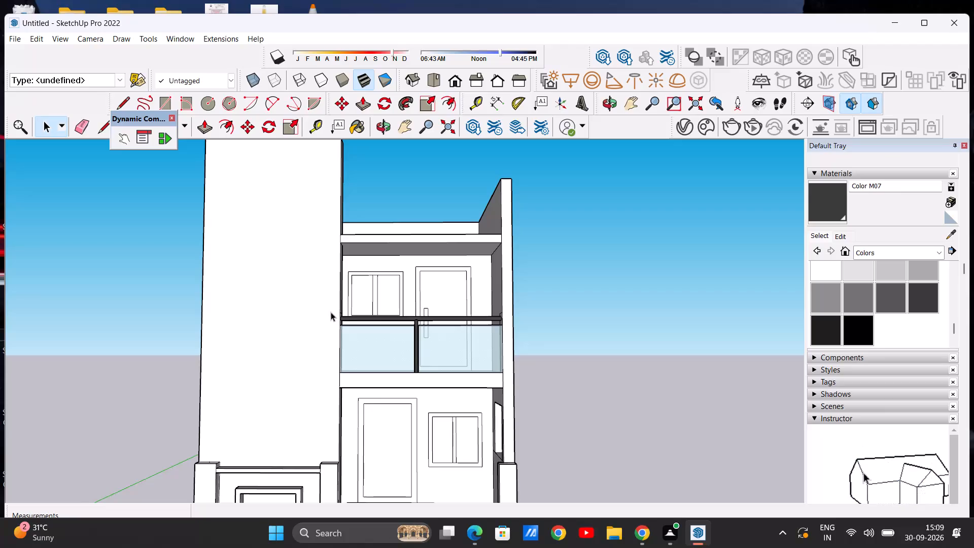
pyautogui.scroll(-13, 316, 318)
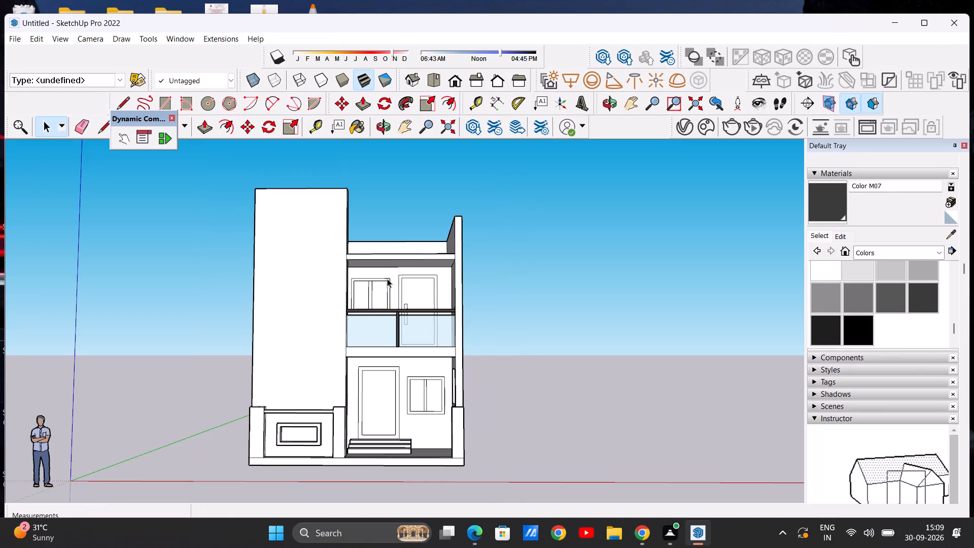
pyautogui.scroll(8, 384, 281)
pyautogui.moveTo(387, 300); pyautogui.dragTo(385, 325, button='middle')
pyautogui.scroll(2, 427, 311)
pyautogui.scroll(-13, 398, 272)
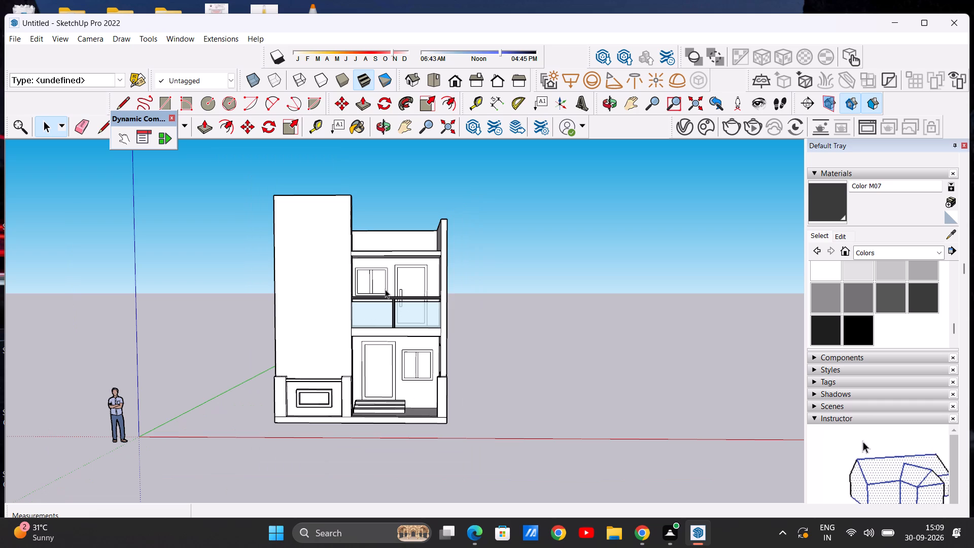
pyautogui.scroll(-3, 371, 267)
pyautogui.scroll(7, 377, 329)
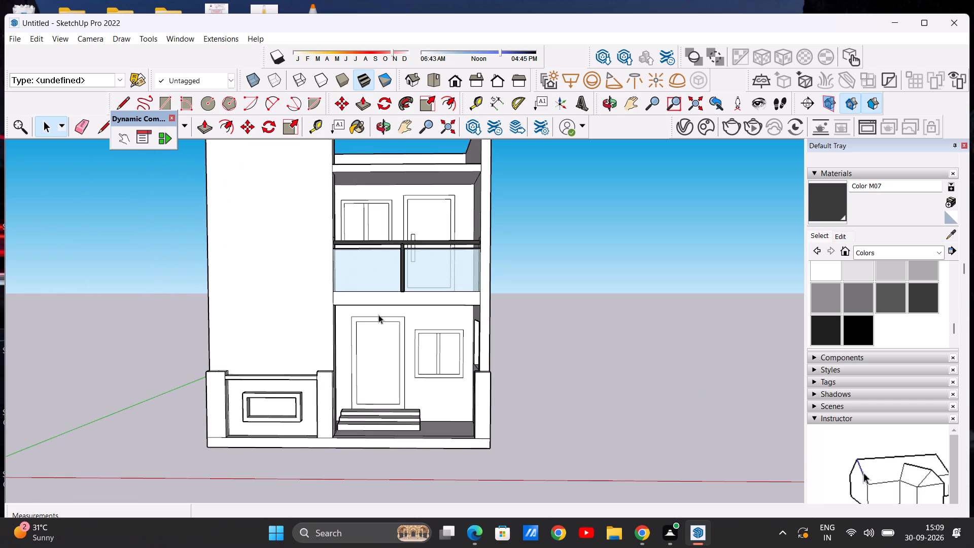
pyautogui.moveTo(379, 312); pyautogui.dragTo(391, 290, button='middle')
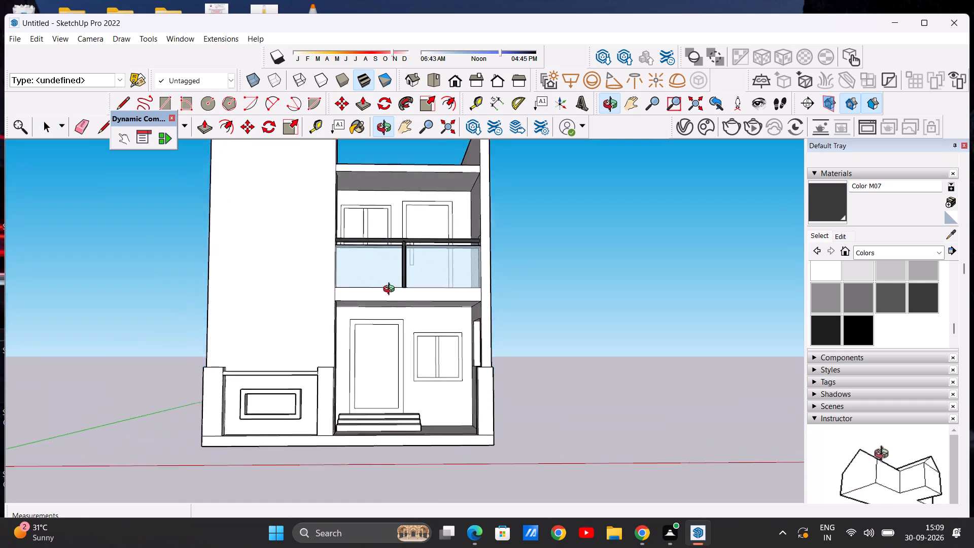
pyautogui.moveTo(391, 290); pyautogui.dragTo(401, 335, button='middle')
pyautogui.scroll(-4, 334, 317)
pyautogui.scroll(6, 344, 316)
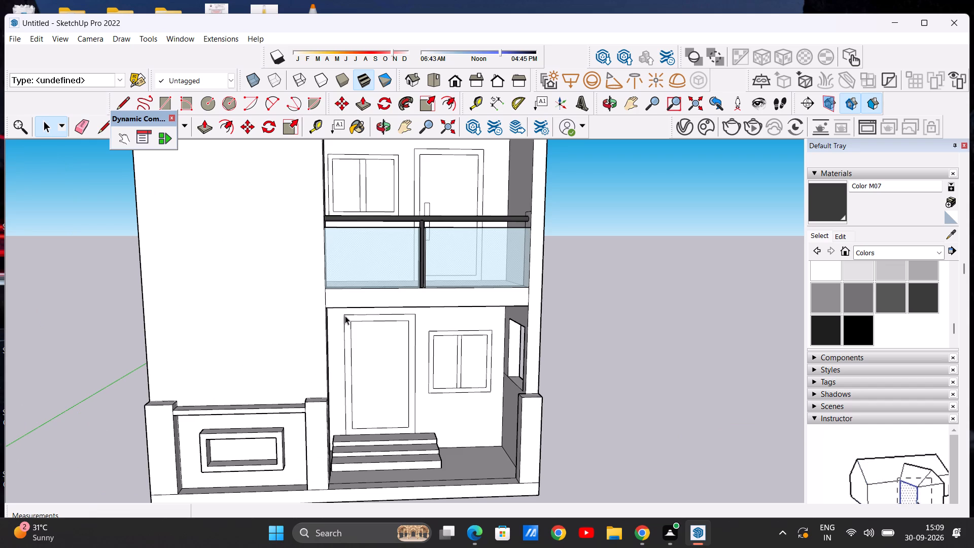
pyautogui.scroll(-5, 354, 238)
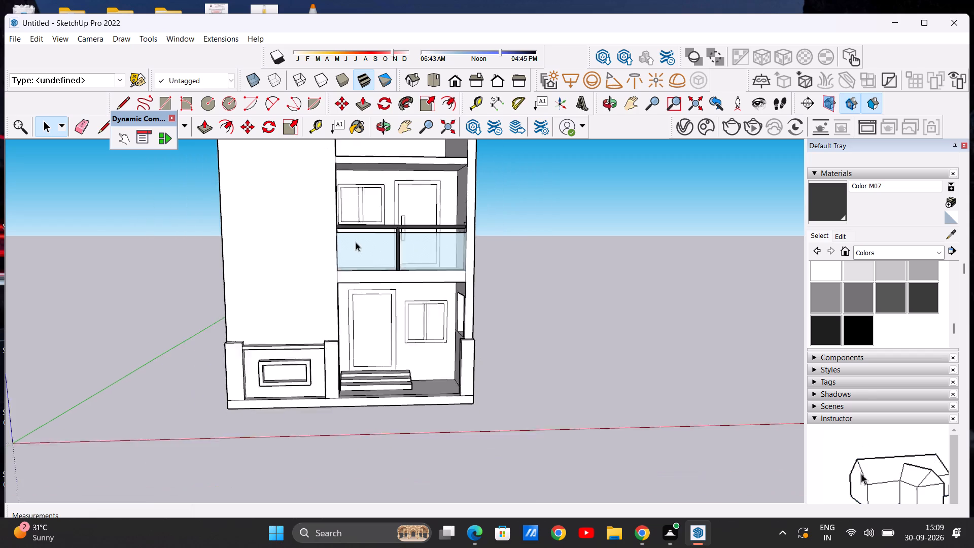
pyautogui.scroll(-9, 356, 242)
pyautogui.moveTo(343, 289); pyautogui.dragTo(348, 270, button='middle')
pyautogui.scroll(2, 380, 281)
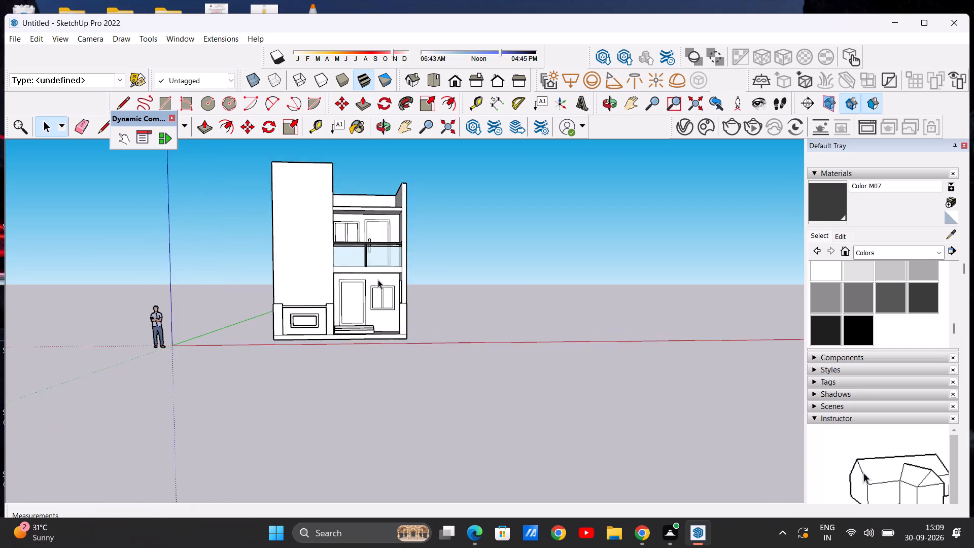
pyautogui.scroll(2, 378, 280)
pyautogui.scroll(-2, 337, 285)
pyautogui.scroll(6, 362, 217)
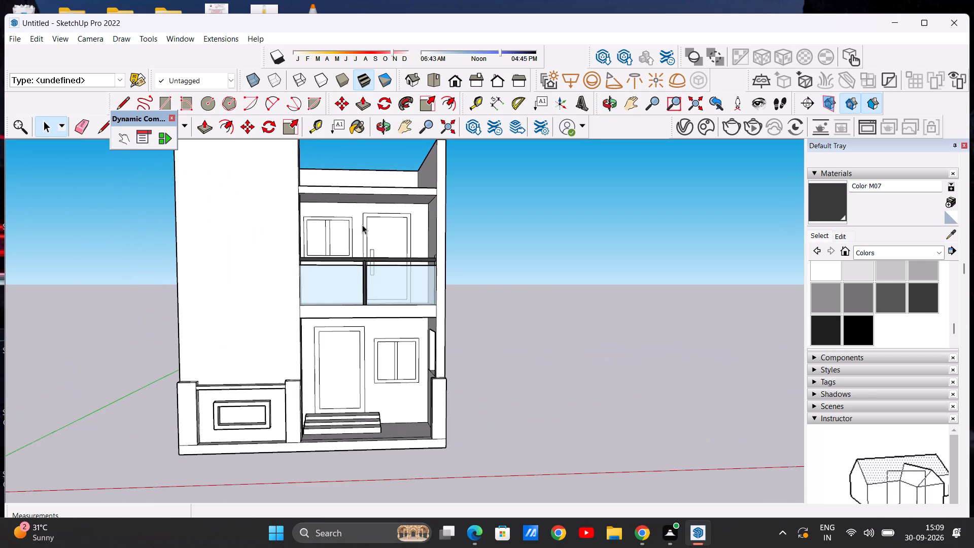
pyautogui.scroll(-4, 362, 225)
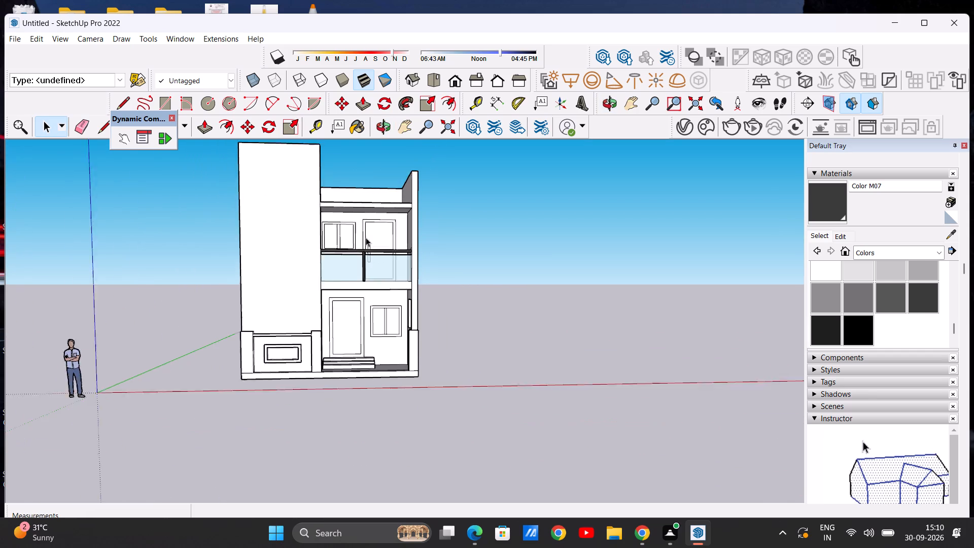
pyautogui.scroll(-1, 366, 237)
pyautogui.scroll(6, 371, 322)
pyautogui.scroll(-3, 401, 325)
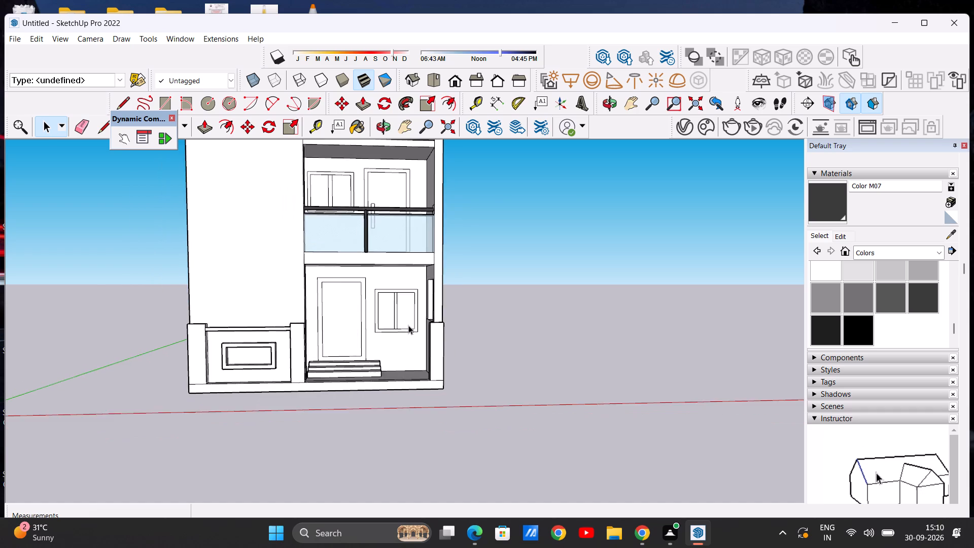
# Examine the ground-floor entrance up close, including the door, window, steps and front boundary wall.
pyautogui.scroll(-2, 408, 325)
pyautogui.scroll(7, 367, 321)
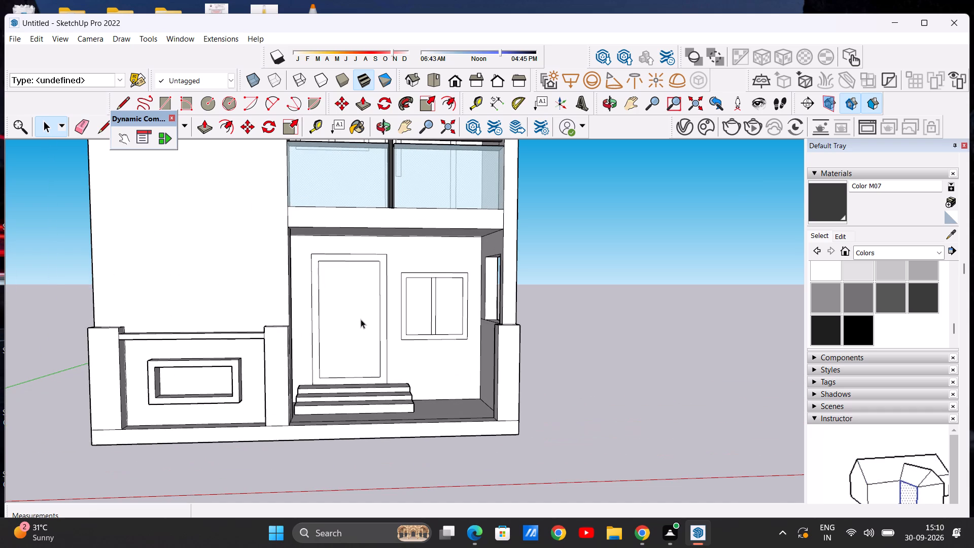
pyautogui.scroll(-3, 366, 304)
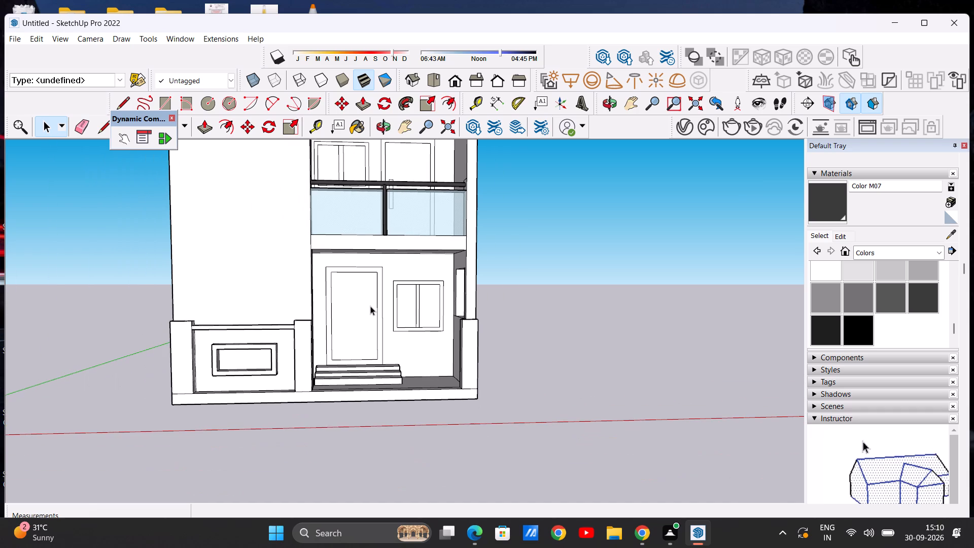
pyautogui.scroll(-5, 384, 301)
pyautogui.scroll(5, 357, 311)
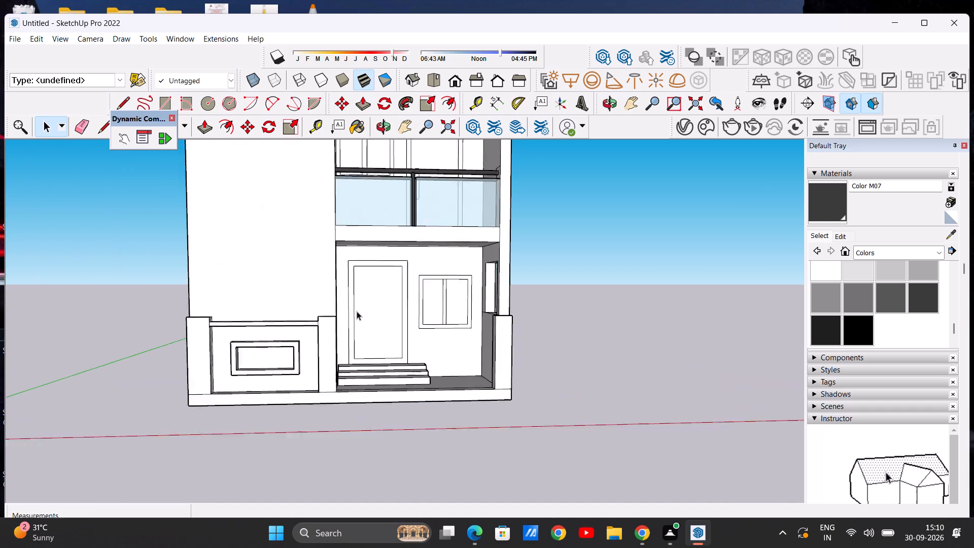
pyautogui.scroll(1, 357, 311)
pyautogui.scroll(3, 402, 318)
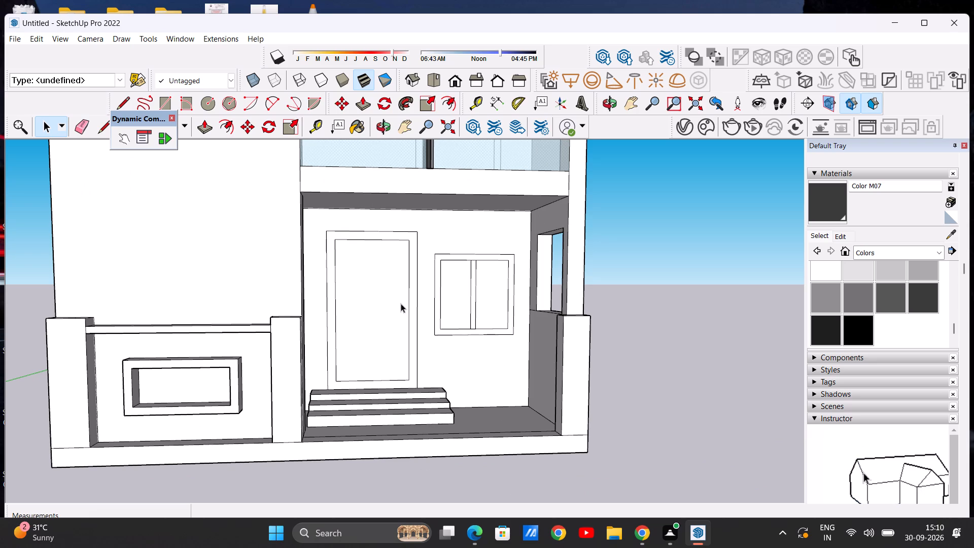
# Examine the front facade as a whole and from a low angle, checking the balcony railing, the slab undersides and the side wall.
pyautogui.scroll(-2, 401, 303)
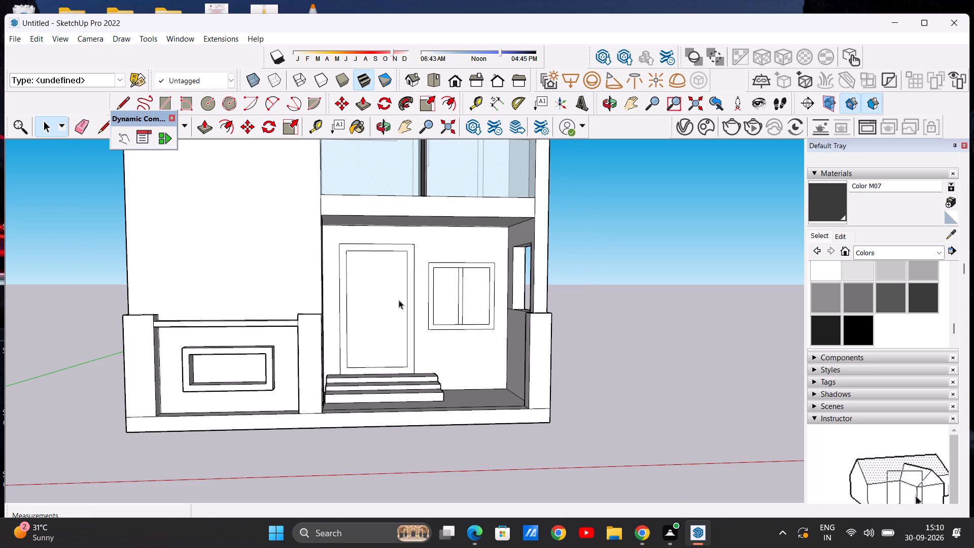
pyautogui.scroll(-6, 399, 300)
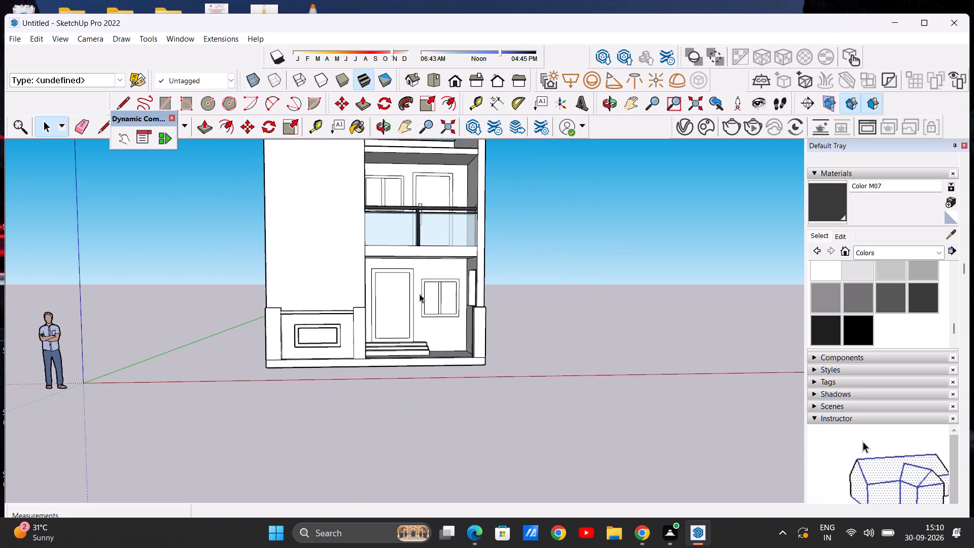
pyautogui.scroll(-6, 401, 298)
pyautogui.scroll(5, 439, 280)
pyautogui.scroll(-6, 401, 280)
pyautogui.scroll(4, 410, 237)
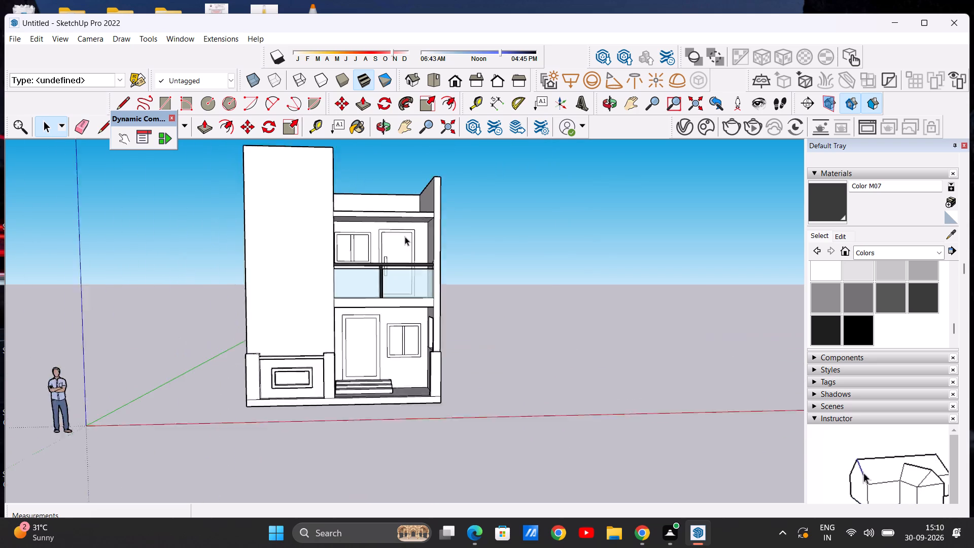
pyautogui.scroll(7, 405, 236)
pyautogui.moveTo(385, 282); pyautogui.dragTo(214, 177, button='middle')
pyautogui.scroll(1, 379, 229)
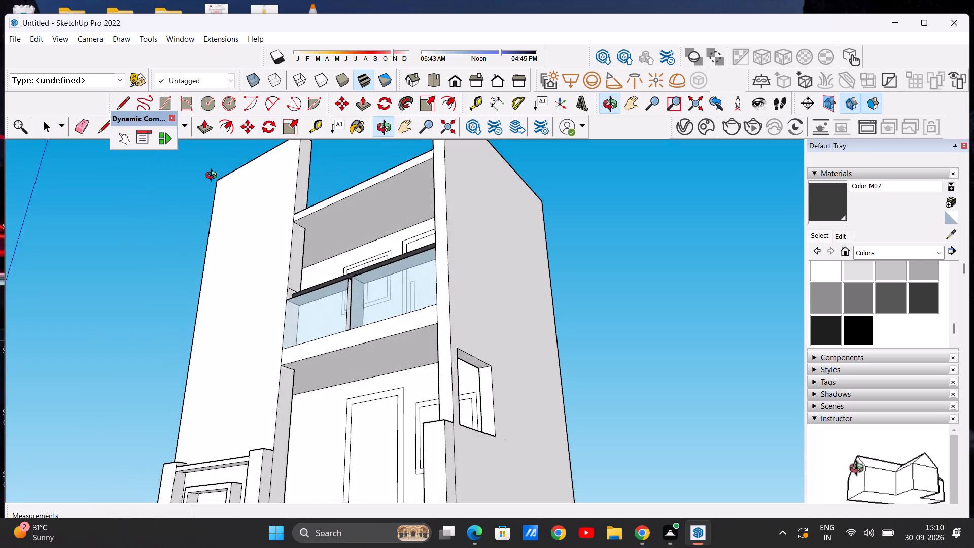
pyautogui.moveTo(214, 177); pyautogui.dragTo(369, 176, button='middle')
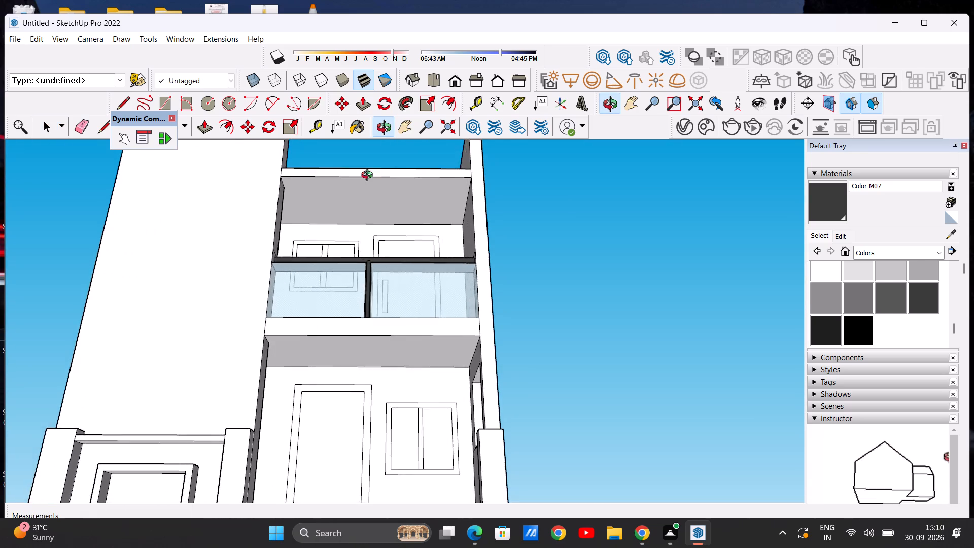
pyautogui.moveTo(369, 176); pyautogui.dragTo(359, 145, button='middle')
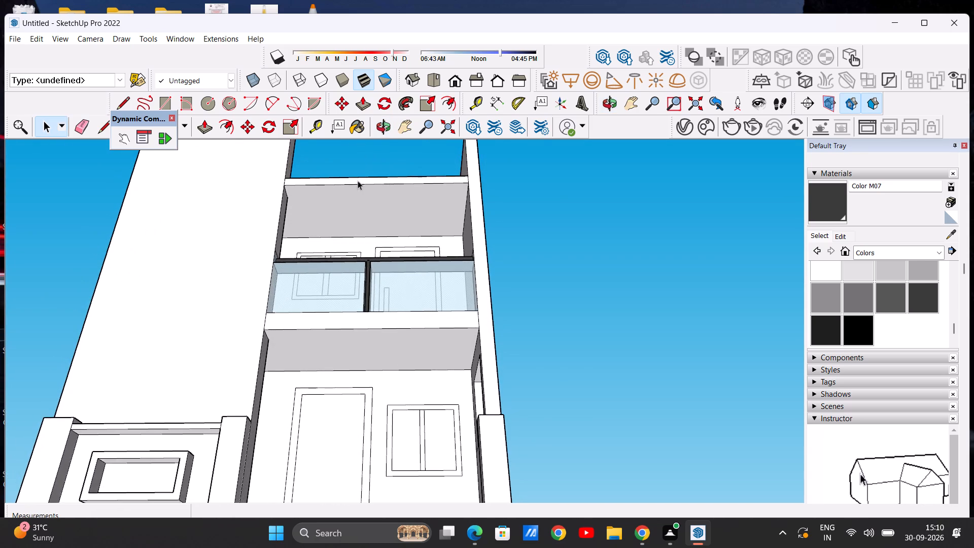
pyautogui.scroll(5, 357, 208)
pyautogui.scroll(-8, 321, 204)
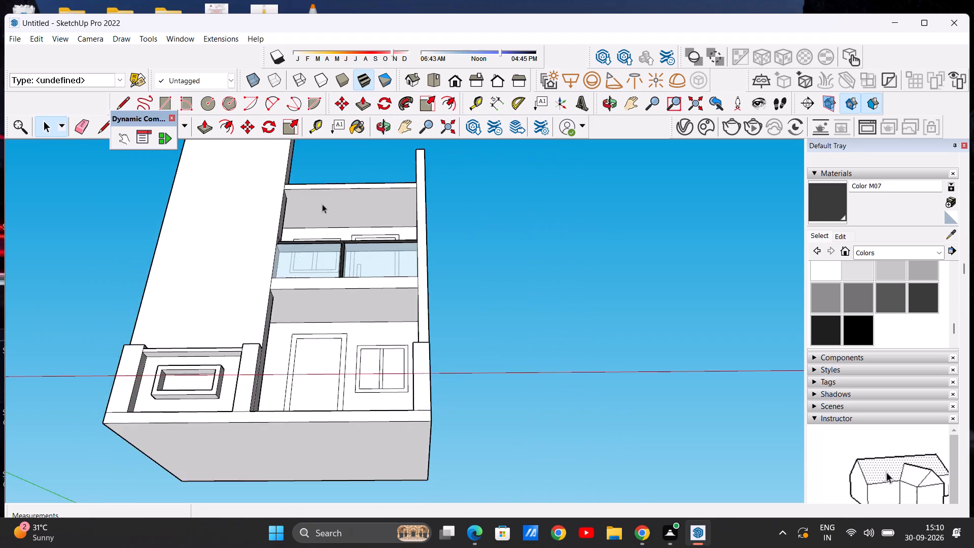
# Examine the lower front facade and the ground-floor entrance up close, including the door, steps and window.
pyautogui.scroll(-12, 322, 204)
pyautogui.moveTo(317, 235); pyautogui.dragTo(360, 451, button='middle')
pyautogui.scroll(1, 329, 426)
pyautogui.moveTo(297, 366); pyautogui.dragTo(261, 311, button='middle')
pyautogui.scroll(8, 308, 309)
pyautogui.moveTo(321, 303); pyautogui.dragTo(323, 298, button='middle')
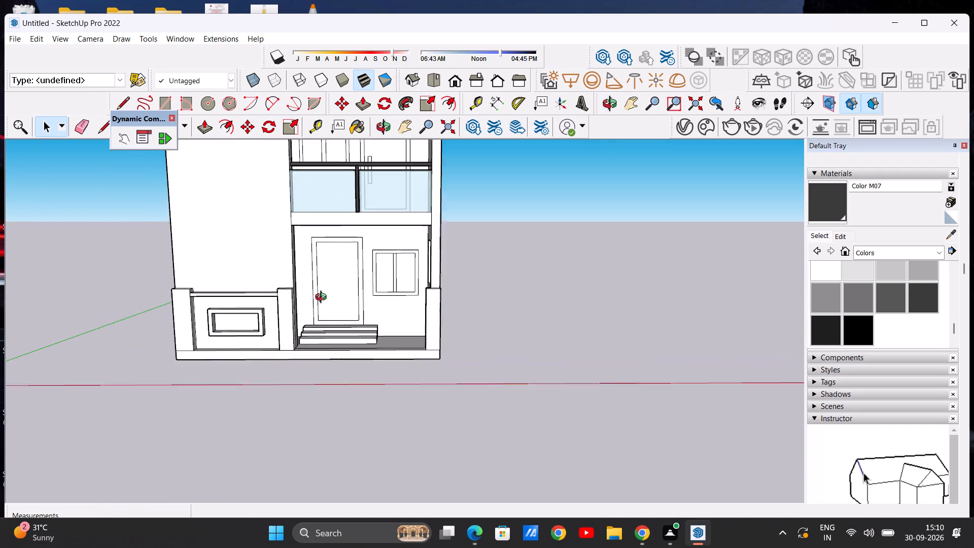
pyautogui.moveTo(323, 298); pyautogui.dragTo(343, 287, button='middle')
pyautogui.scroll(6, 379, 291)
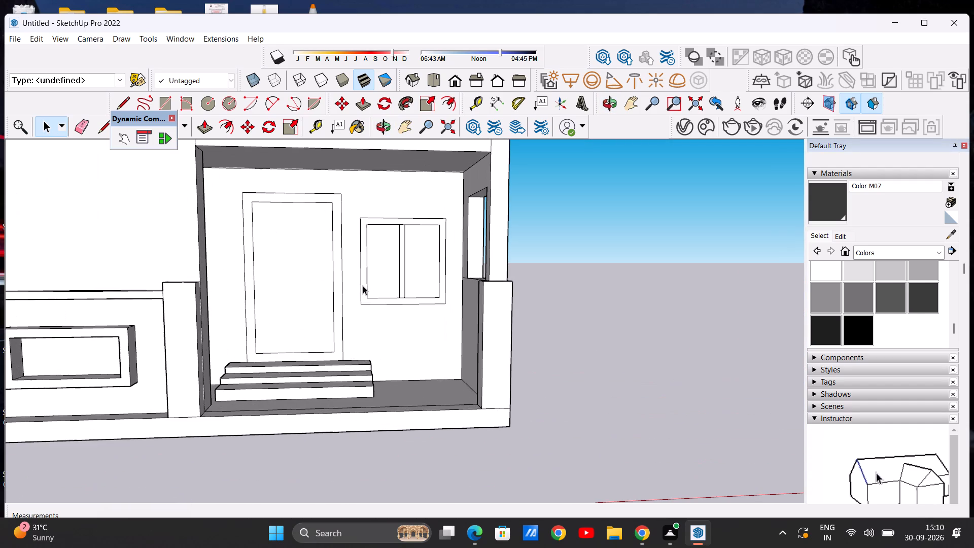
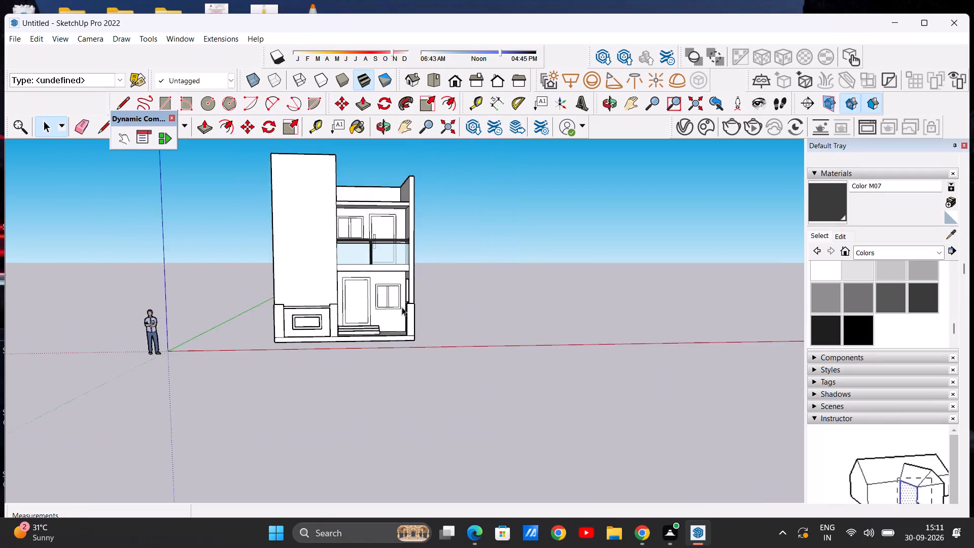
# Examine the ground-floor entrance up close and within the whole front facade, including the door, window, steps and boundary wall.
pyautogui.scroll(20, 330, 292)
pyautogui.scroll(-5, 399, 298)
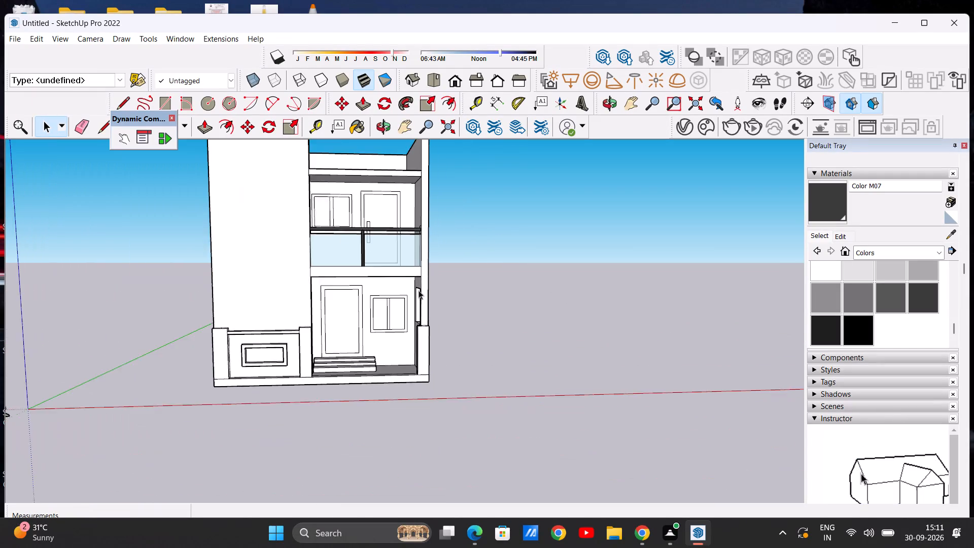
pyautogui.scroll(-5, 419, 290)
pyautogui.scroll(8, 381, 322)
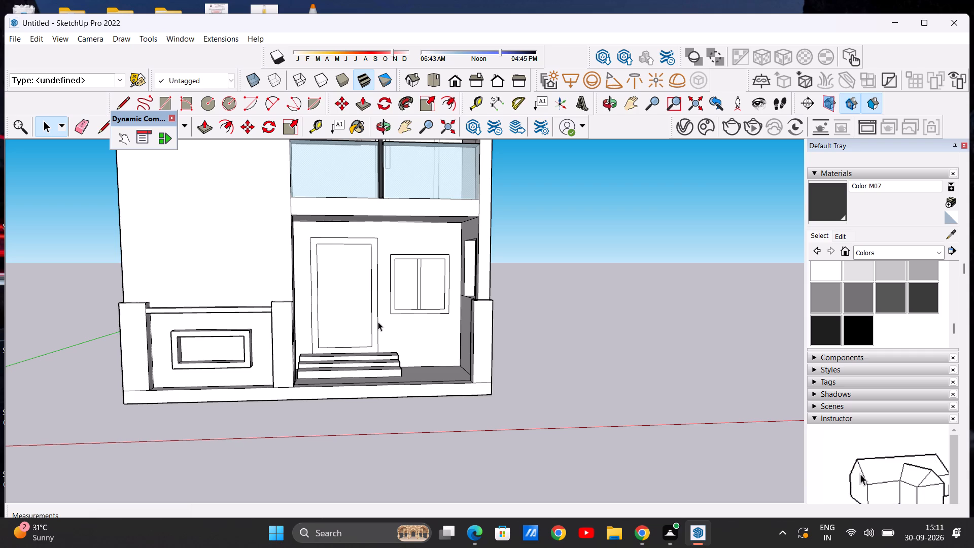
pyautogui.scroll(-14, 394, 307)
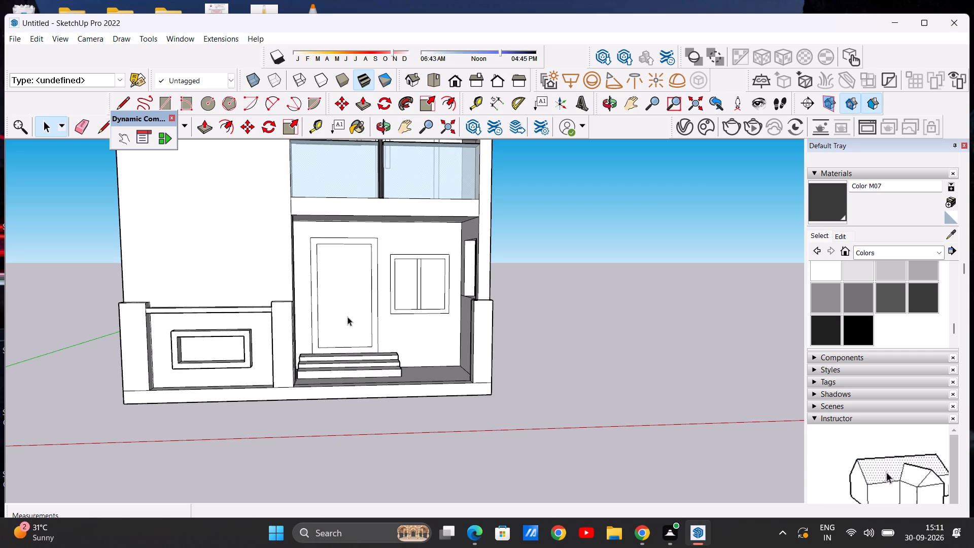
pyautogui.scroll(-20, 347, 317)
pyautogui.scroll(-2, 347, 317)
pyautogui.scroll(10, 299, 296)
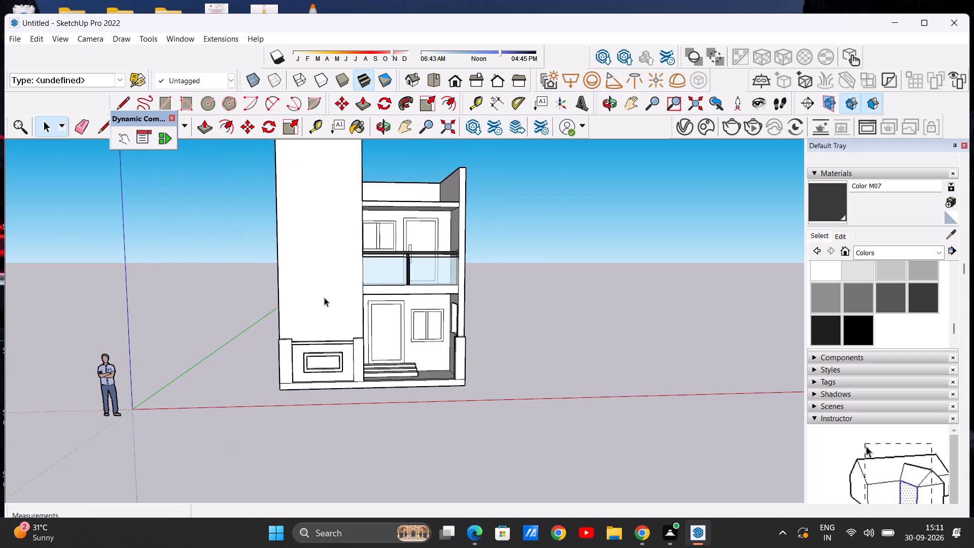
pyautogui.scroll(3, 324, 297)
pyautogui.scroll(-3, 315, 311)
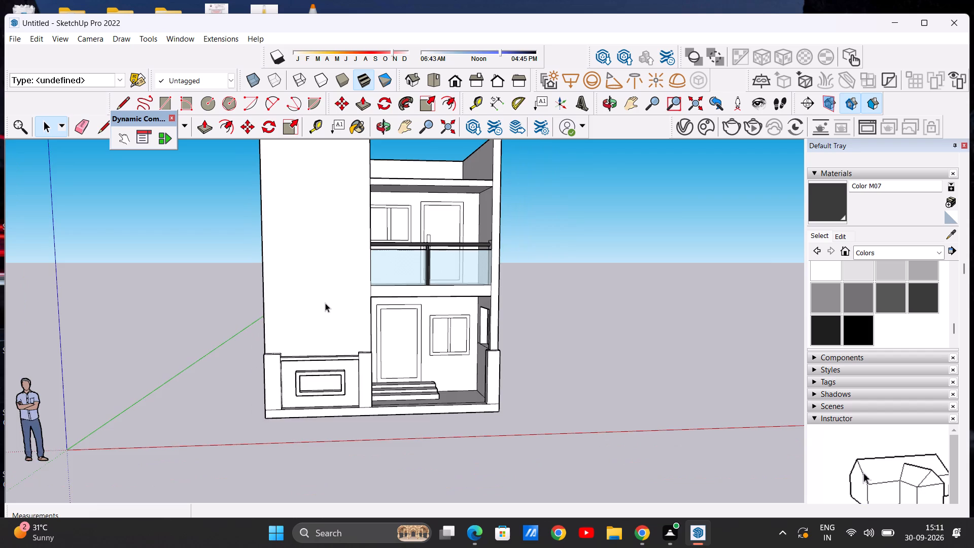
pyautogui.scroll(-5, 324, 303)
pyautogui.scroll(7, 346, 334)
pyautogui.moveTo(352, 340); pyautogui.dragTo(350, 324, button='middle')
pyautogui.scroll(-2, 326, 332)
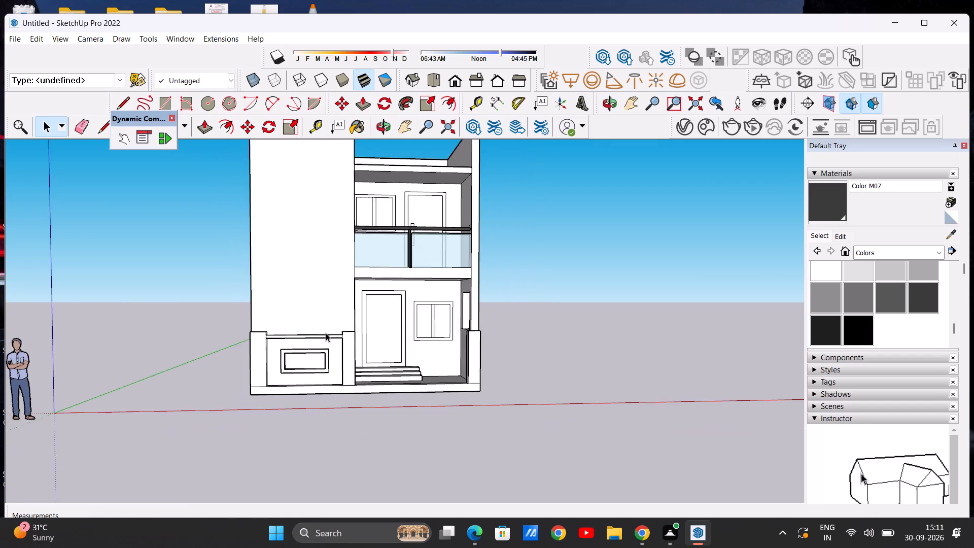
pyautogui.scroll(-4, 326, 333)
pyautogui.scroll(7, 378, 322)
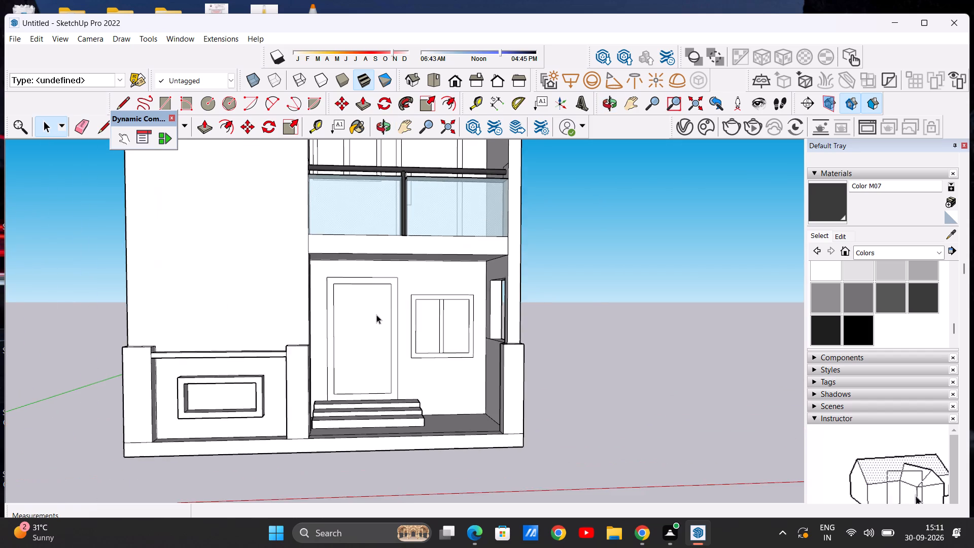
pyautogui.scroll(1, 376, 315)
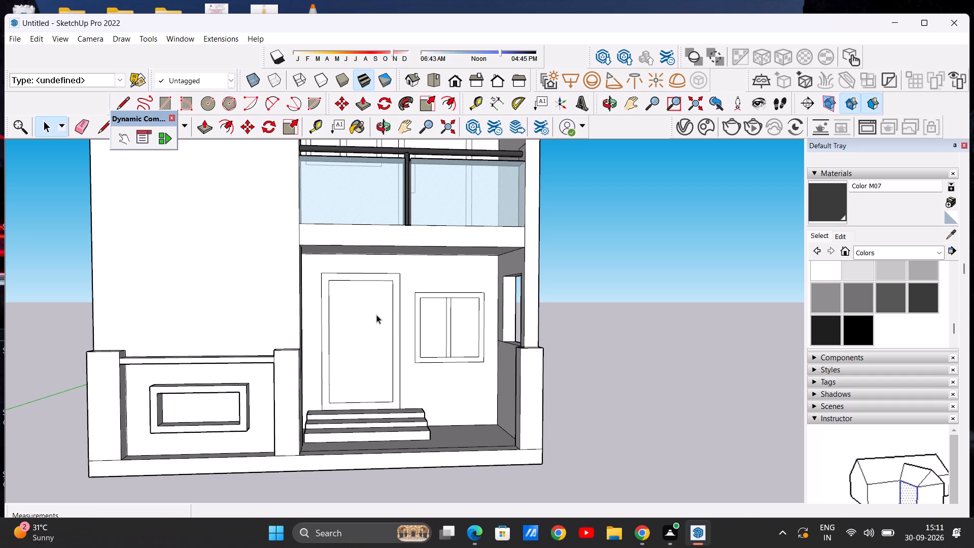
pyautogui.scroll(-10, 375, 314)
pyautogui.scroll(5, 367, 338)
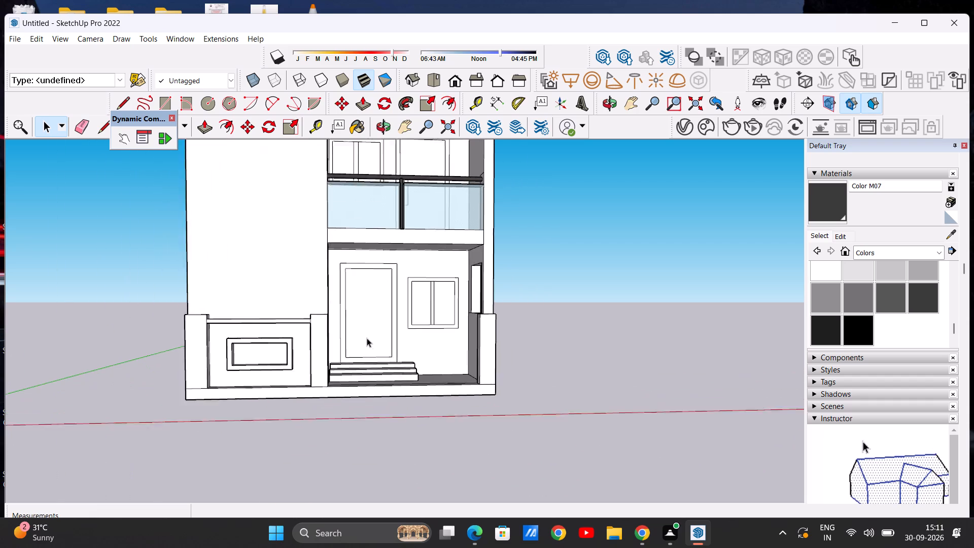
pyautogui.scroll(2, 367, 338)
pyautogui.scroll(2, 424, 303)
pyautogui.scroll(-2, 390, 280)
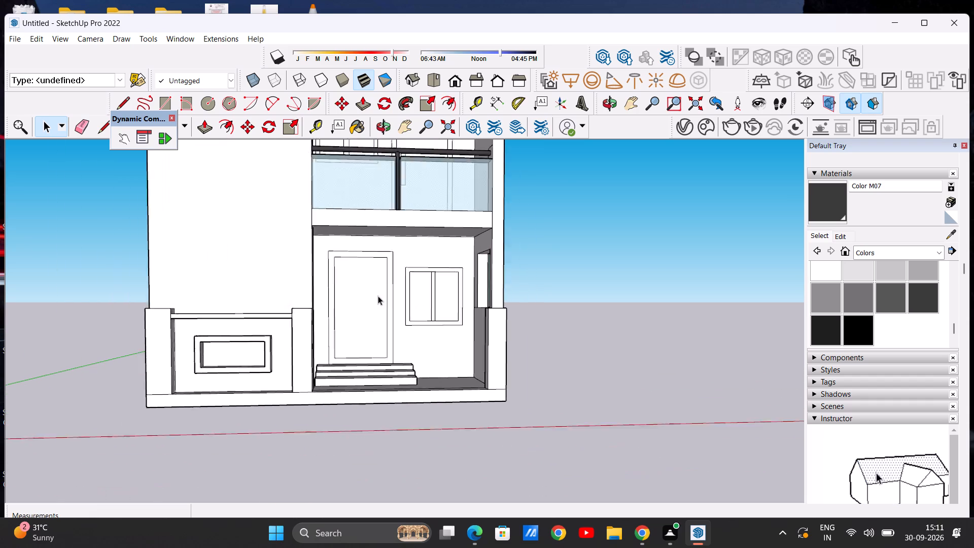
pyautogui.scroll(-2, 378, 296)
pyautogui.scroll(5, 415, 302)
pyautogui.scroll(-2, 353, 312)
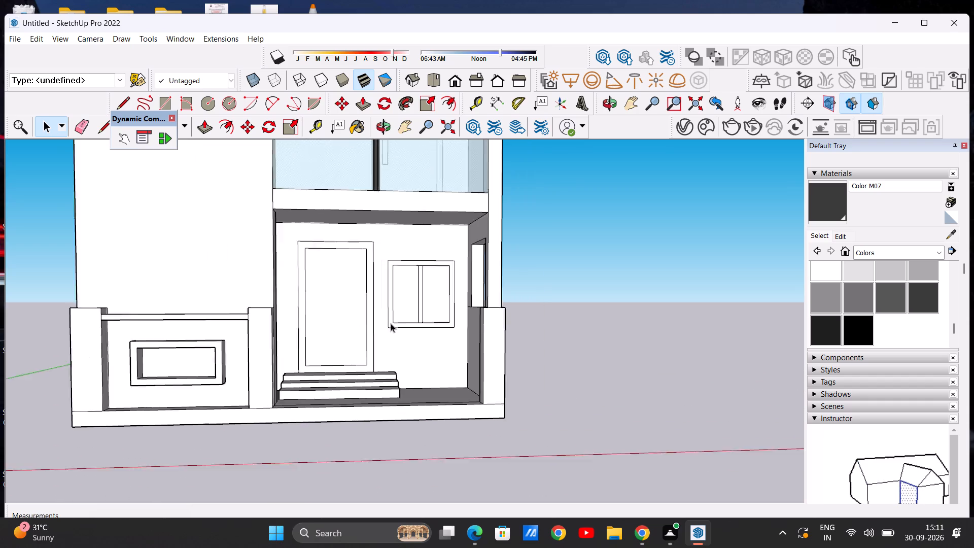
# Examine the whole front facade from higher and lower angles, checking the blank tower wall, the balcony and the roof parapet.
pyautogui.scroll(-10, 391, 323)
pyautogui.scroll(7, 407, 213)
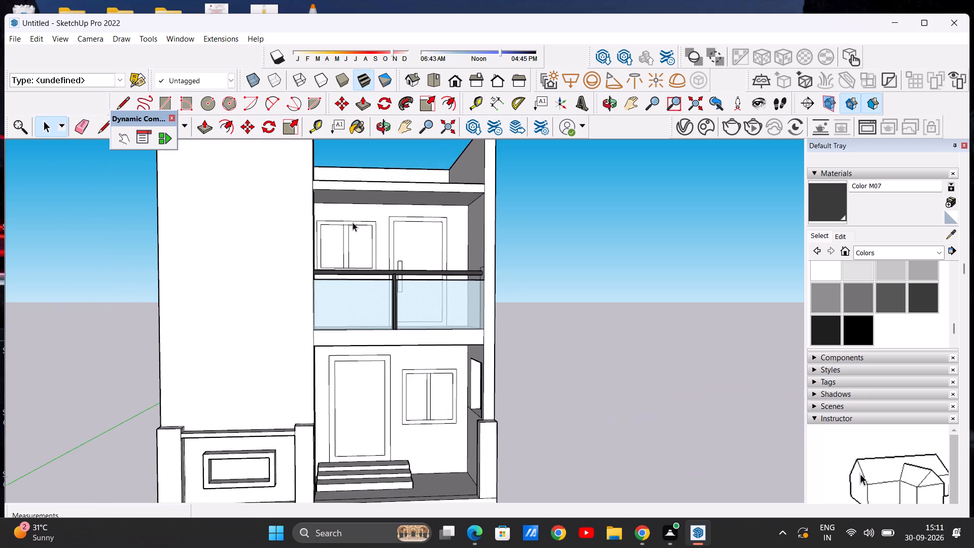
pyautogui.scroll(7, 335, 227)
pyautogui.scroll(-9, 331, 245)
pyautogui.moveTo(367, 212); pyautogui.dragTo(363, 294, button='middle')
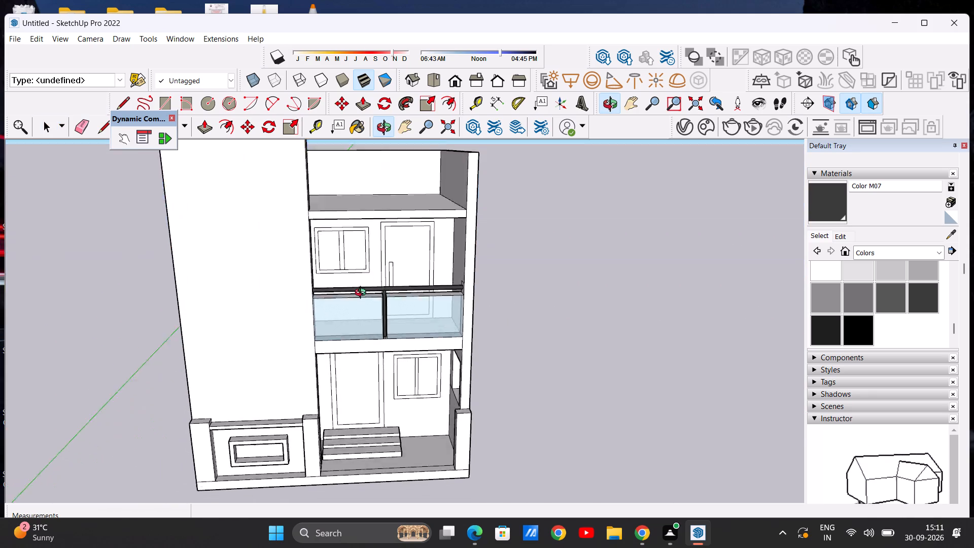
pyautogui.moveTo(363, 294); pyautogui.dragTo(358, 244, button='middle')
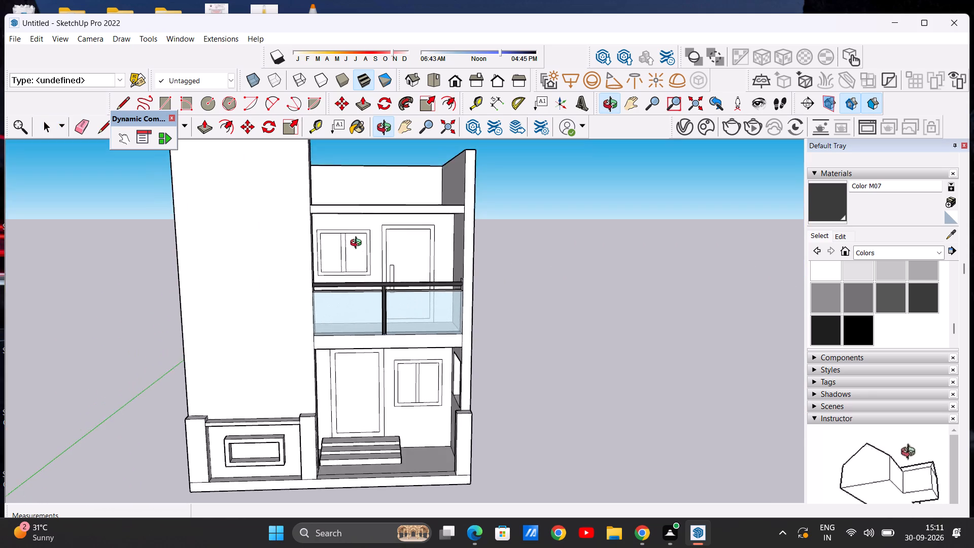
pyautogui.moveTo(358, 244); pyautogui.dragTo(340, 248, button='middle')
pyautogui.scroll(-5, 397, 270)
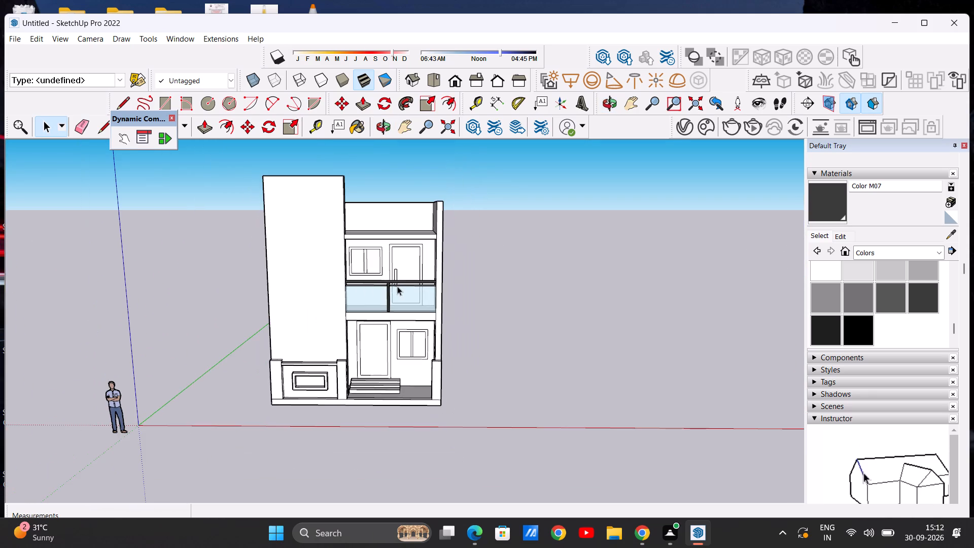
pyautogui.scroll(-5, 372, 294)
pyautogui.scroll(8, 289, 263)
pyautogui.scroll(-5, 288, 263)
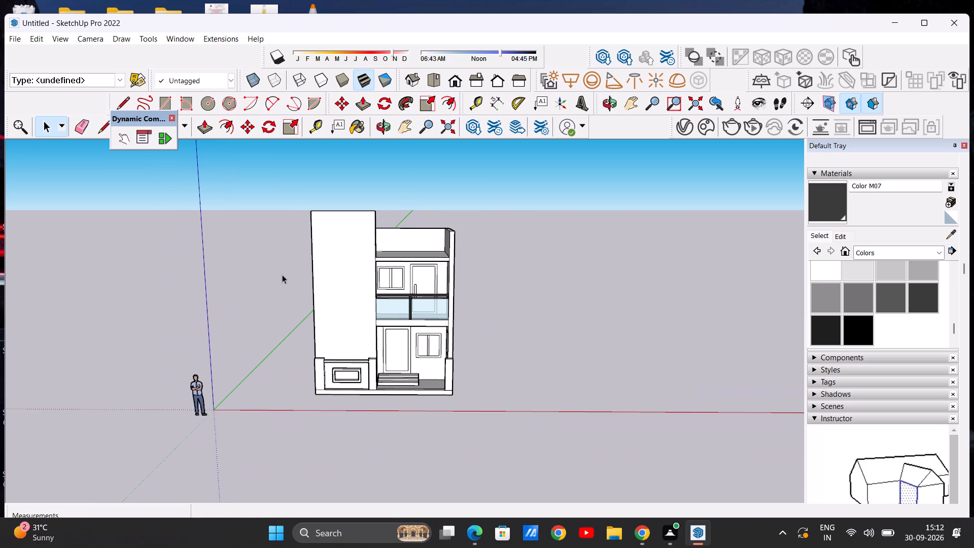
pyautogui.scroll(7, 319, 284)
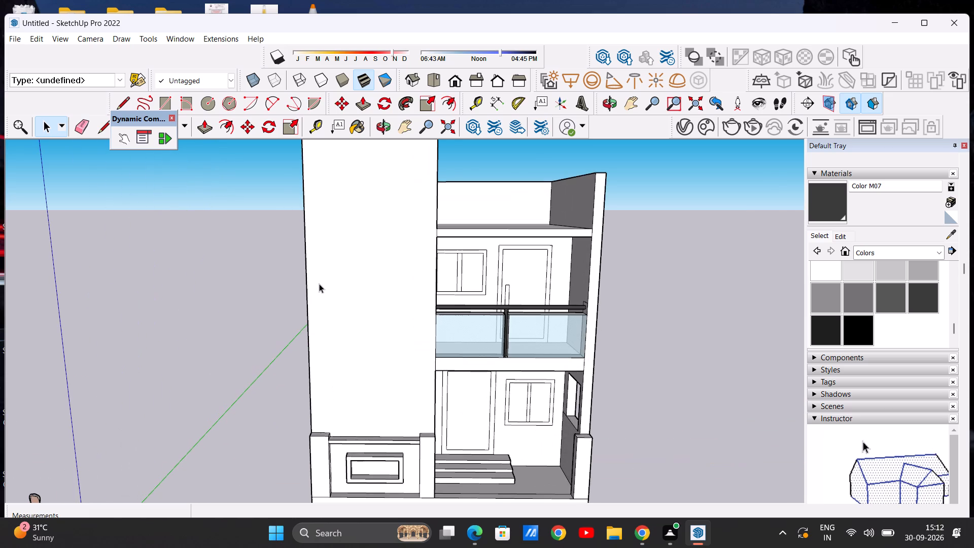
pyautogui.scroll(-6, 319, 284)
pyautogui.moveTo(339, 314); pyautogui.dragTo(344, 289, button='middle')
pyautogui.scroll(5, 338, 358)
pyautogui.scroll(-2, 333, 349)
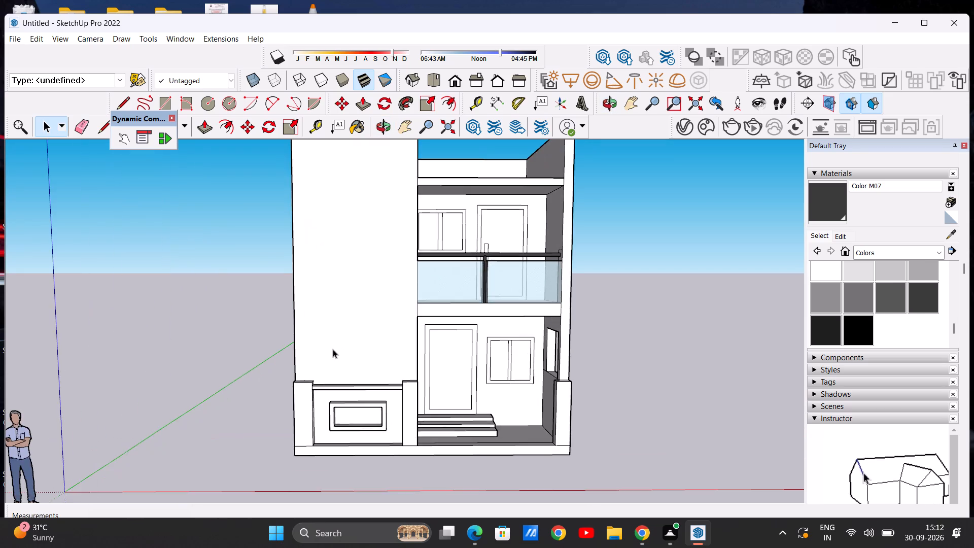
# Draw a tall rectangle about 5' 6 1/2" wide and 18' 9" high on the tower's front face, above the boundary wall.
pyautogui.scroll(-3, 333, 349)
pyautogui.moveTo(349, 335); pyautogui.dragTo(350, 326, button='middle')
pyautogui.scroll(4, 389, 247)
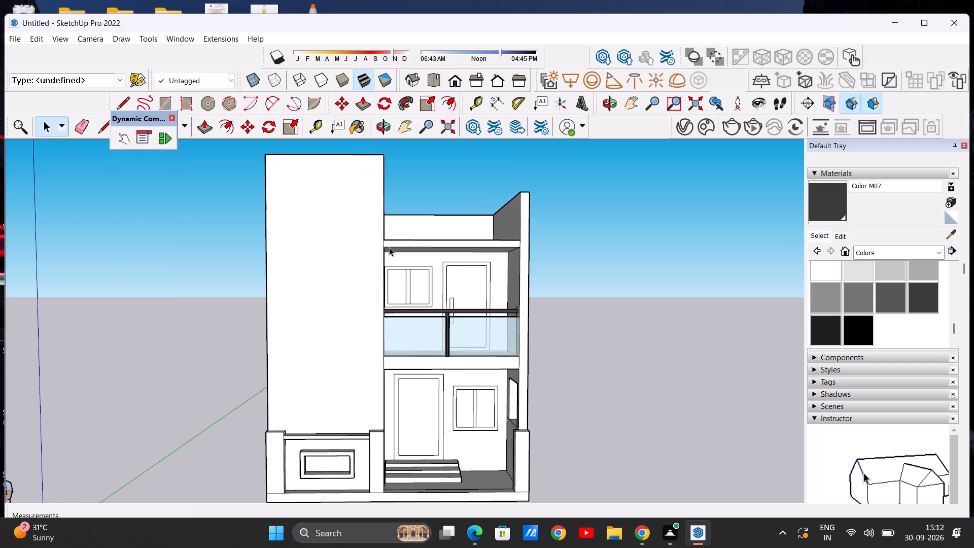
pyautogui.click(168, 97)
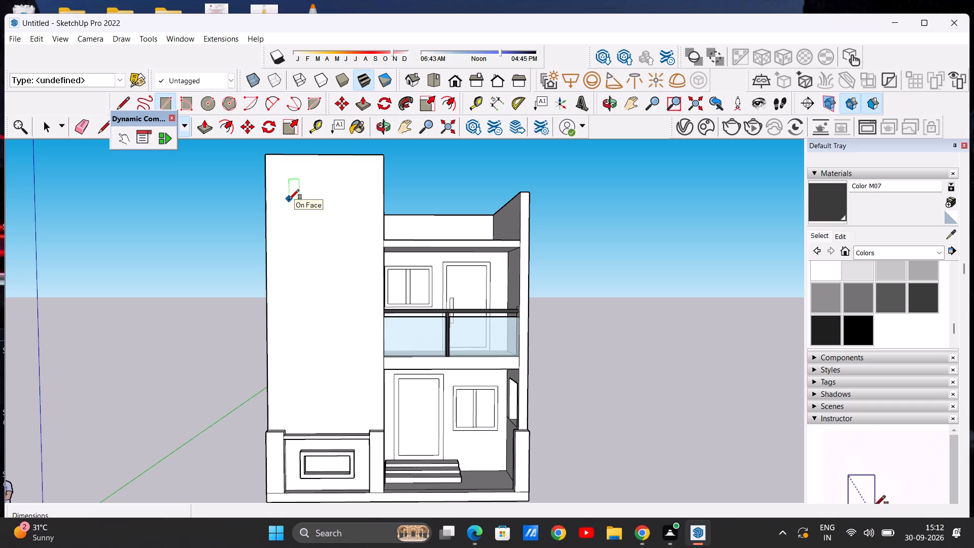
pyautogui.click(289, 199)
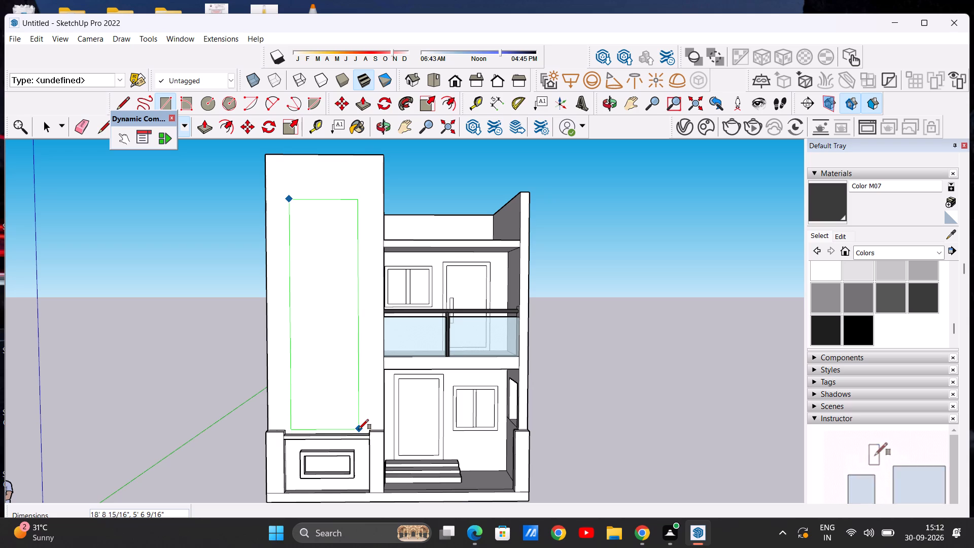
pyautogui.click(359, 429)
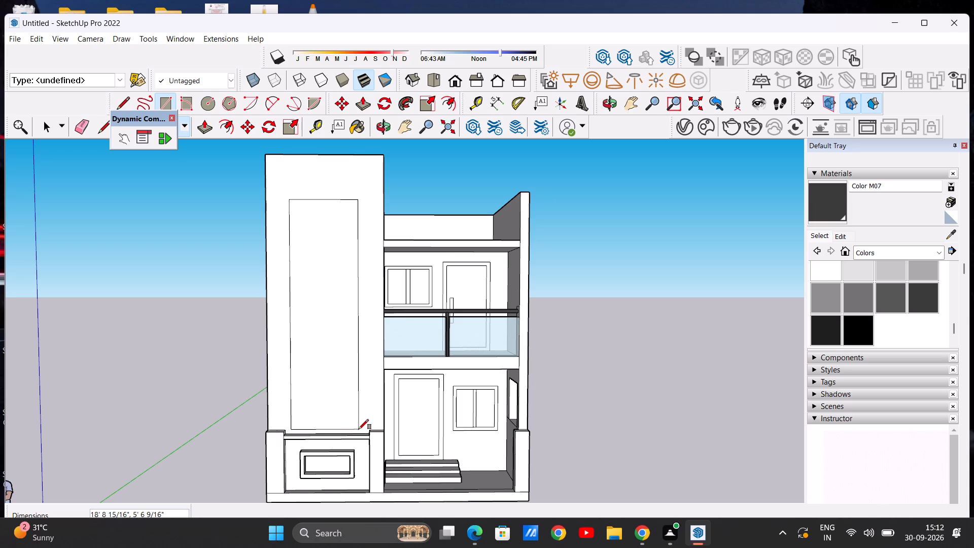
pyautogui.press('space')
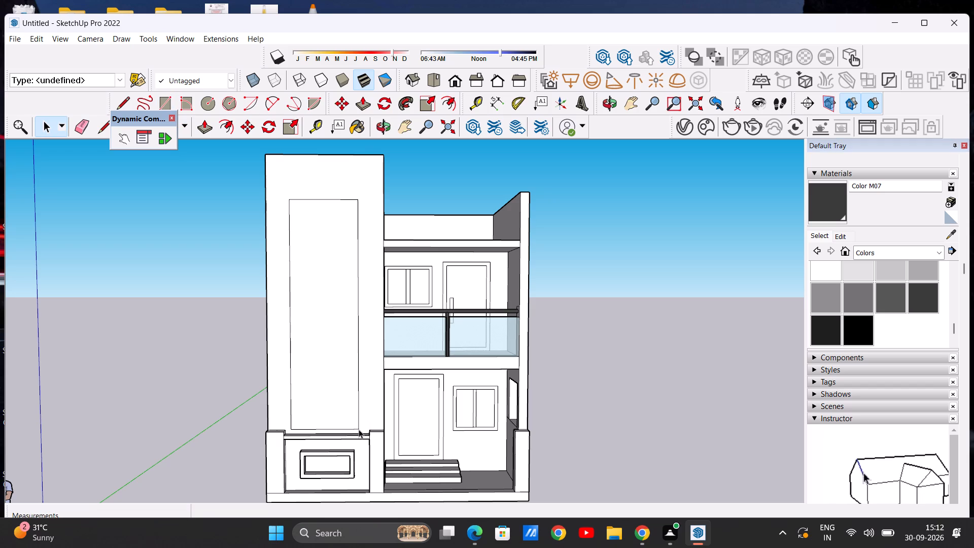
# Offset the tower rectangle's outline inward by about 8 3/4" to form a frame border.
pyautogui.click(221, 125)
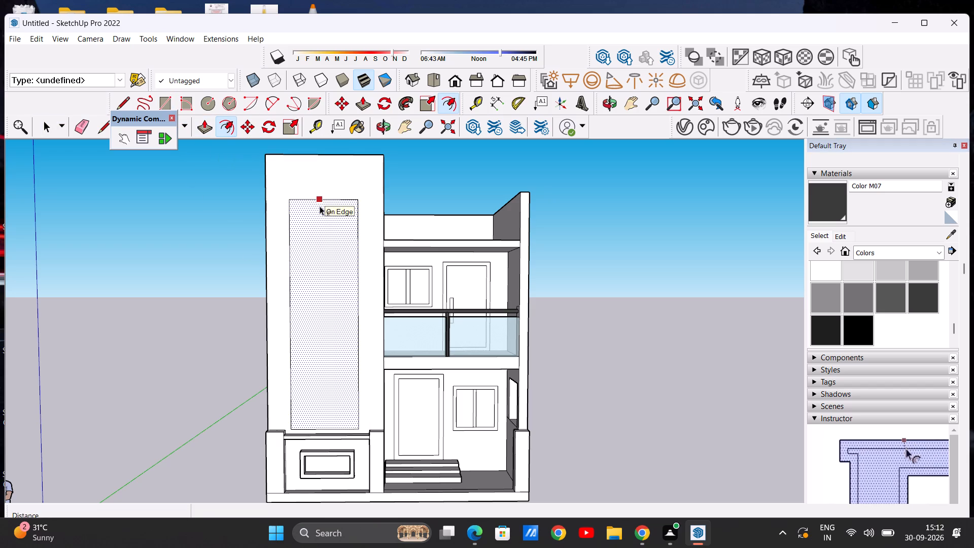
pyautogui.click(320, 206)
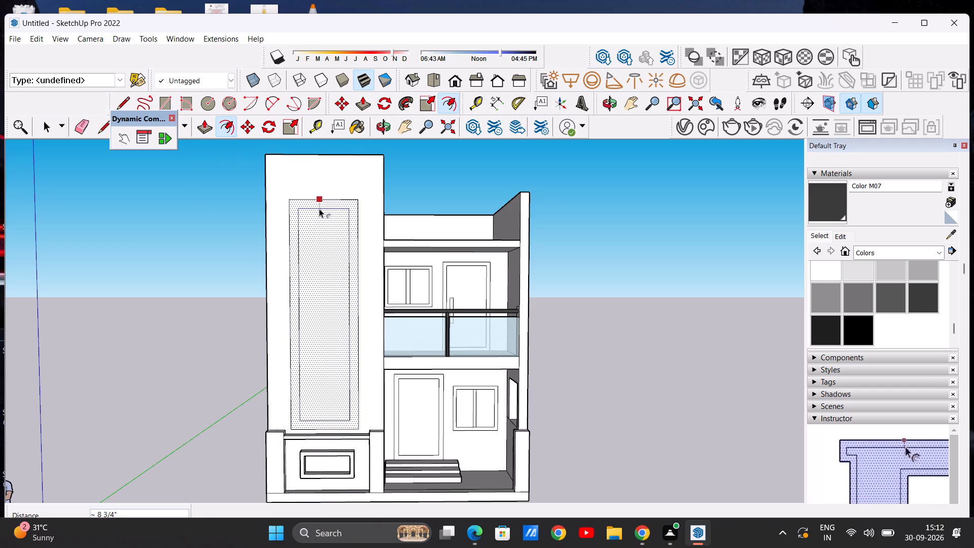
pyautogui.click(319, 209)
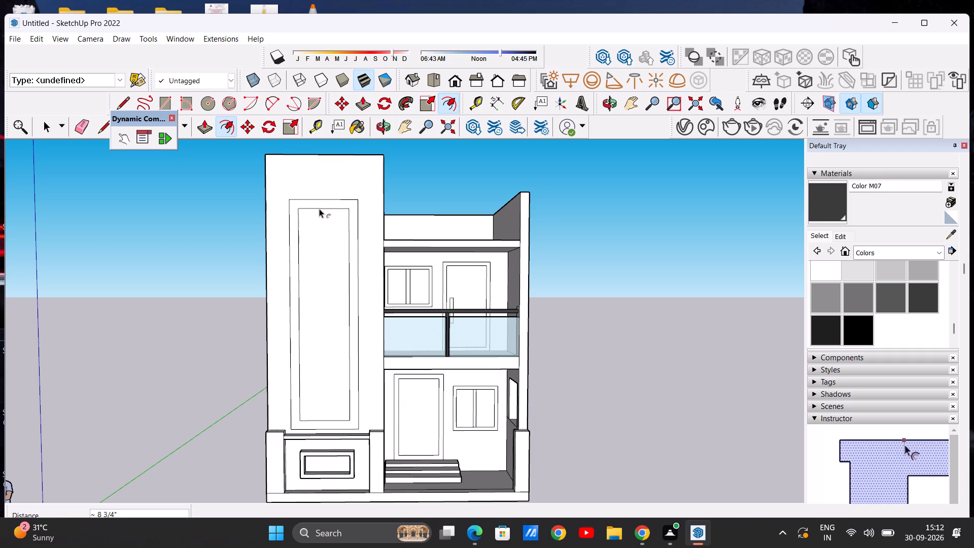
pyautogui.press('space')
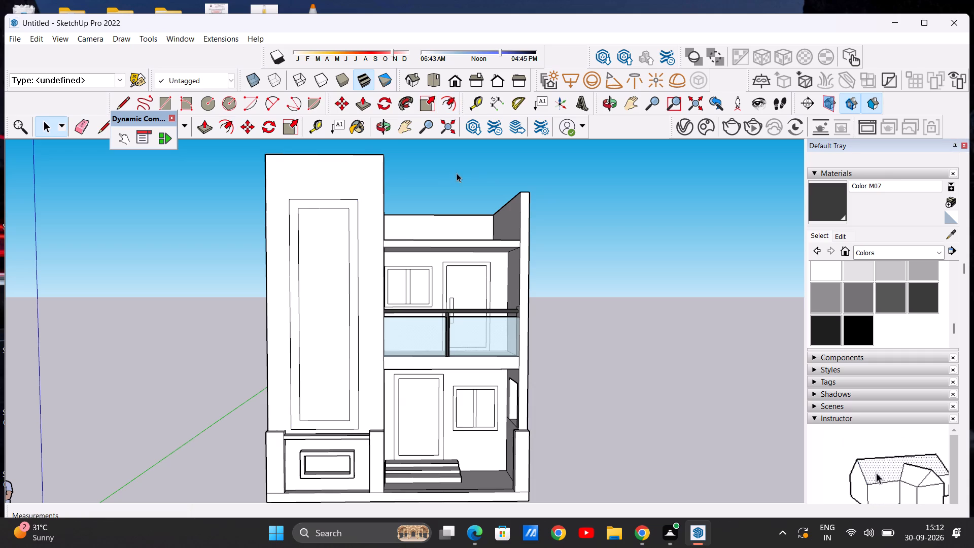
pyautogui.click(457, 173)
# Push/Pull the frame border on the tower's front face outward by about 11 3/16".
pyautogui.moveTo(202, 335); pyautogui.dragTo(275, 362, button='middle')
pyautogui.scroll(4, 309, 294)
pyautogui.moveTo(309, 294); pyautogui.dragTo(366, 333, button='middle')
pyautogui.scroll(-4, 363, 319)
pyautogui.scroll(2, 345, 304)
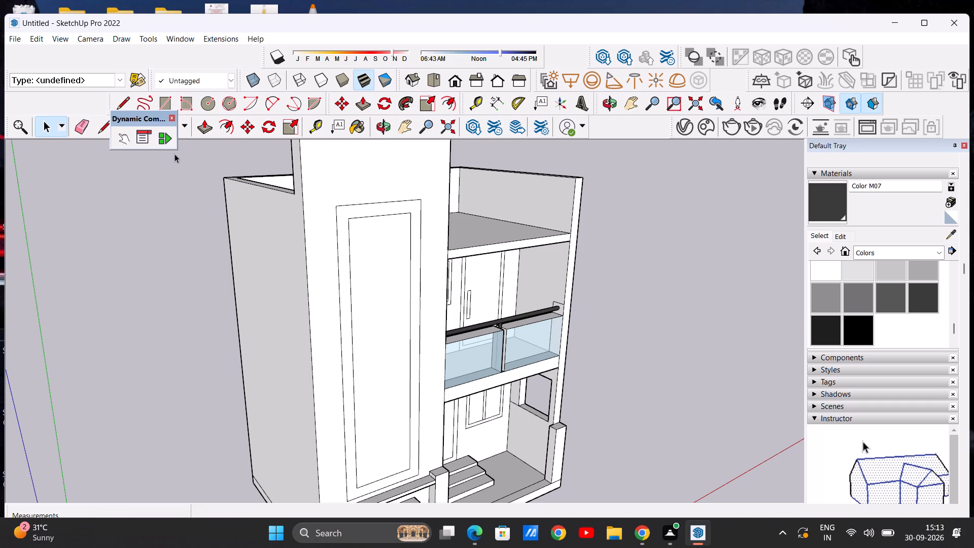
pyautogui.scroll(-20, 177, 164)
pyautogui.scroll(-5, 177, 164)
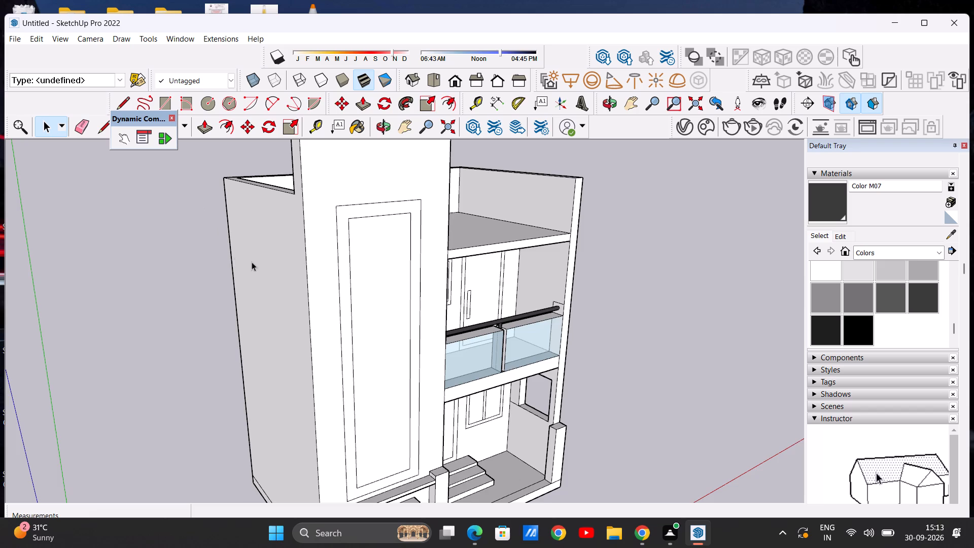
pyautogui.scroll(-16, 252, 262)
pyautogui.scroll(7, 289, 265)
pyautogui.moveTo(266, 271); pyautogui.dragTo(305, 256, button='middle')
pyautogui.scroll(2, 301, 258)
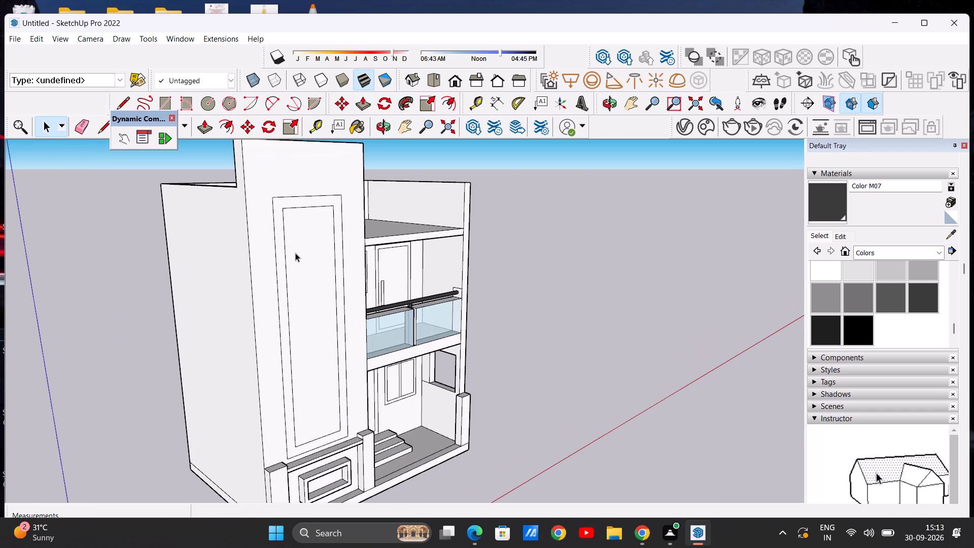
pyautogui.moveTo(255, 254); pyautogui.dragTo(282, 263, button='middle')
pyautogui.scroll(3, 287, 257)
pyautogui.click(208, 124)
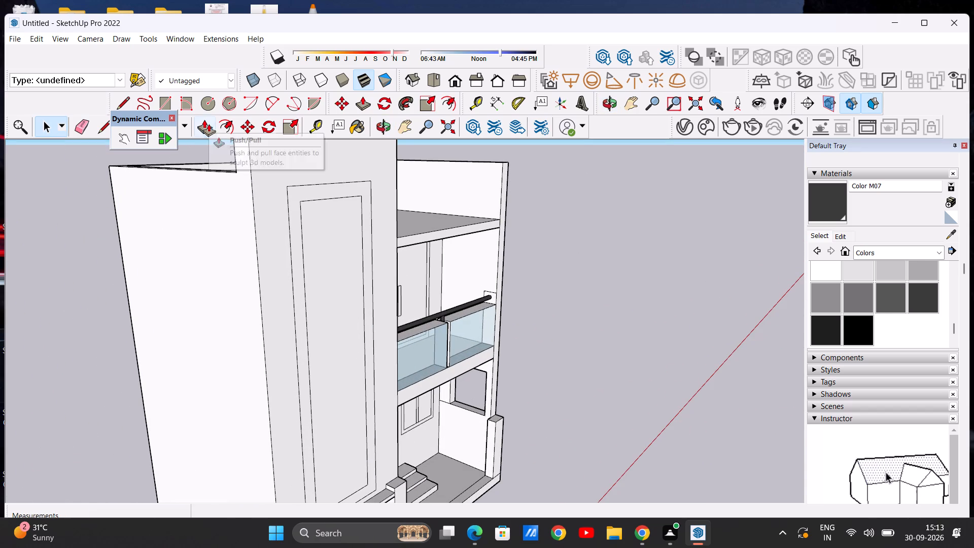
pyautogui.scroll(5, 298, 228)
pyautogui.click(295, 226)
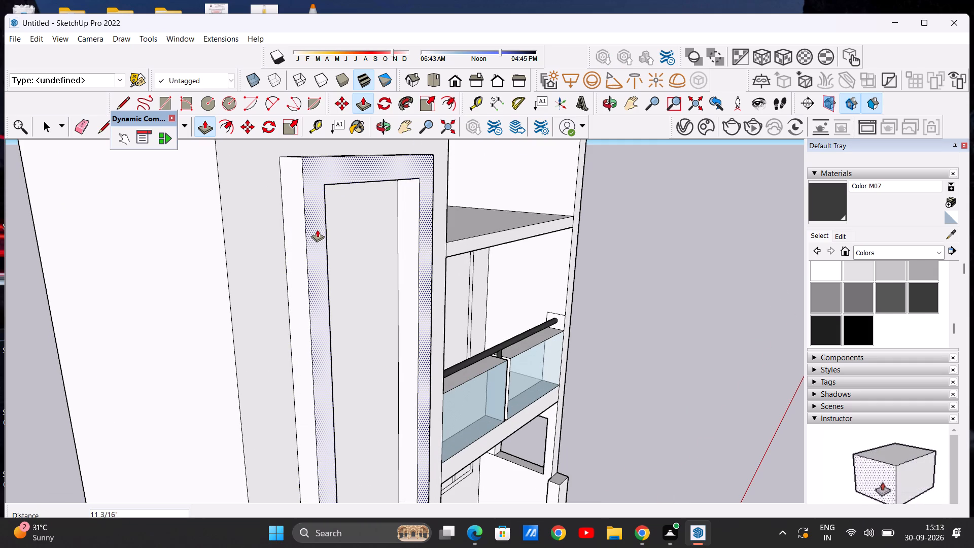
pyautogui.click(317, 229)
pyautogui.press('space')
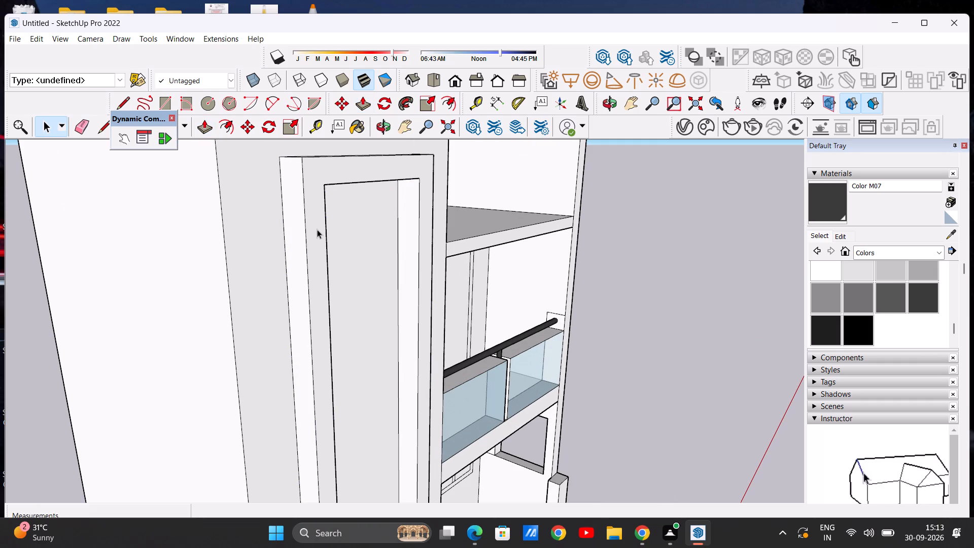
pyautogui.scroll(-17, 317, 229)
pyautogui.moveTo(367, 250); pyautogui.dragTo(173, 239, button='middle')
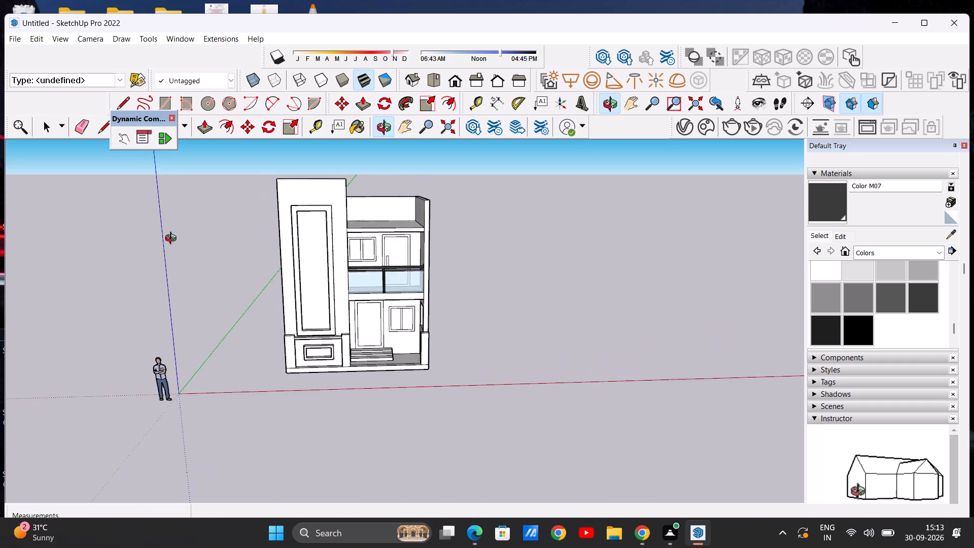
pyautogui.moveTo(173, 239); pyautogui.dragTo(179, 222, button='middle')
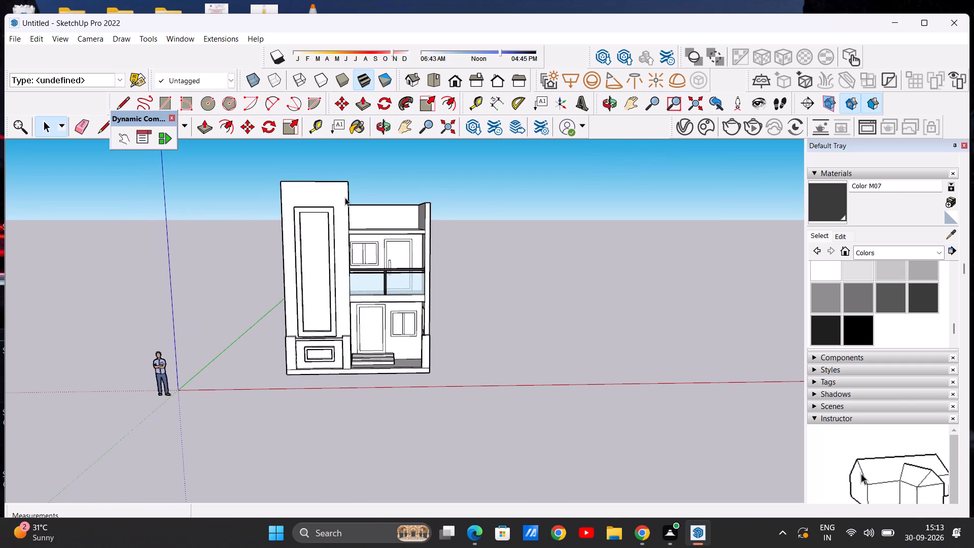
# Draw a line about 9' 6 3/16" long across the tower's front face, just below and parallel to its top edge.
pyautogui.scroll(8, 347, 194)
pyautogui.scroll(-6, 289, 219)
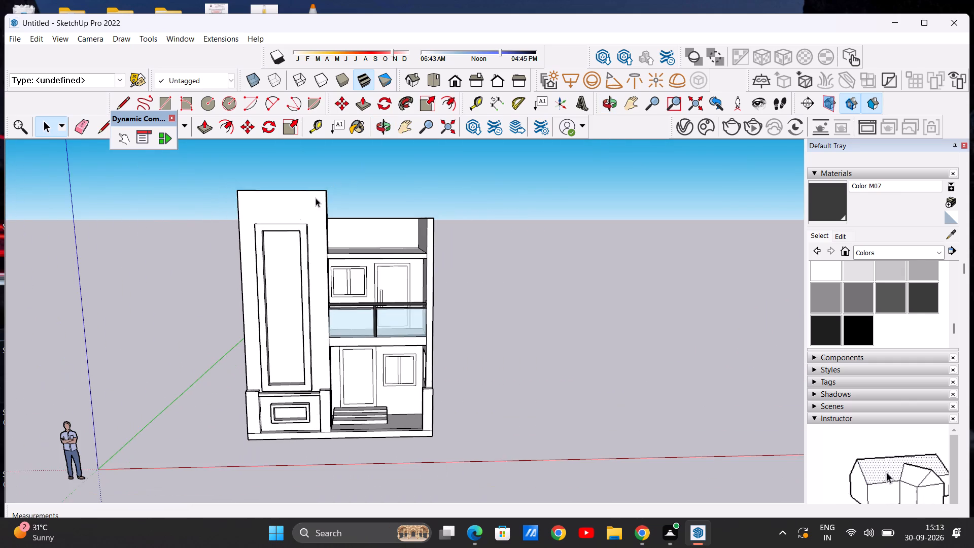
pyautogui.moveTo(316, 197); pyautogui.dragTo(135, 254, button='middle')
pyautogui.moveTo(344, 188); pyautogui.dragTo(325, 205, button='middle')
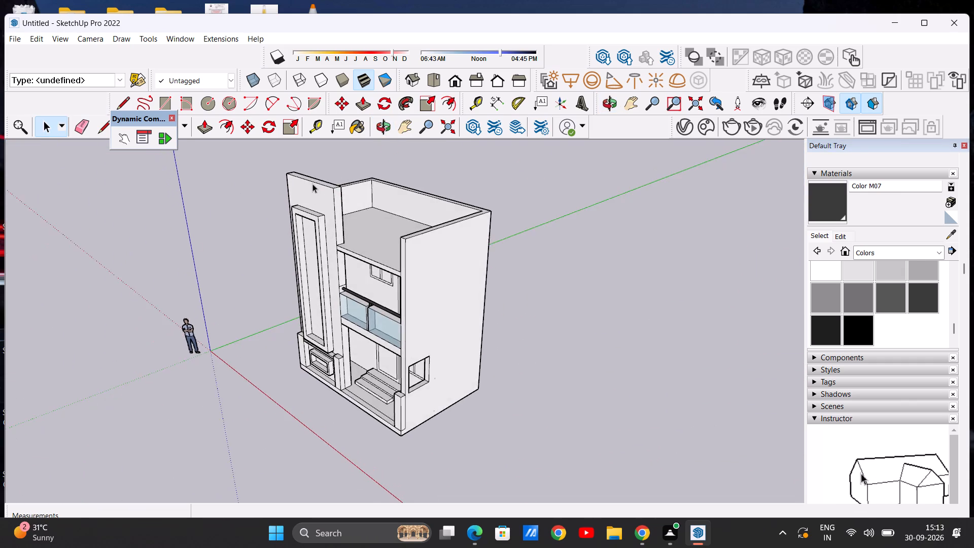
pyautogui.scroll(7, 310, 189)
pyautogui.moveTo(290, 214); pyautogui.dragTo(335, 181, button='middle')
pyautogui.scroll(3, 362, 185)
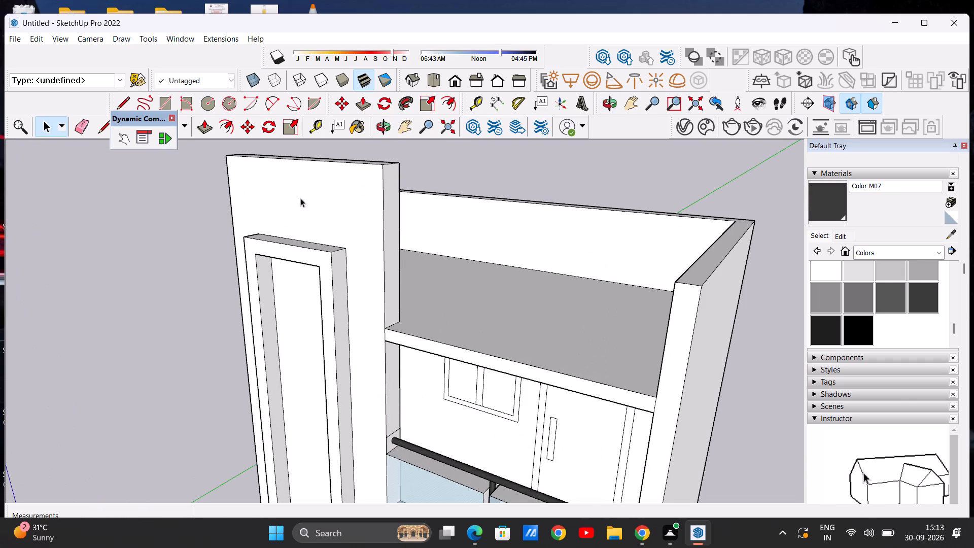
pyautogui.click(121, 97)
pyautogui.scroll(6, 242, 185)
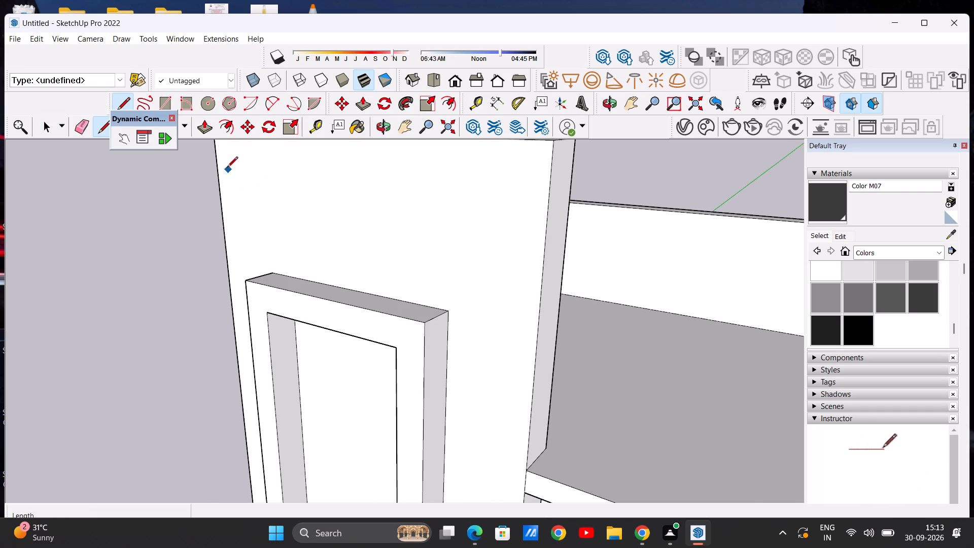
pyautogui.scroll(-8, 242, 256)
pyautogui.scroll(11, 228, 207)
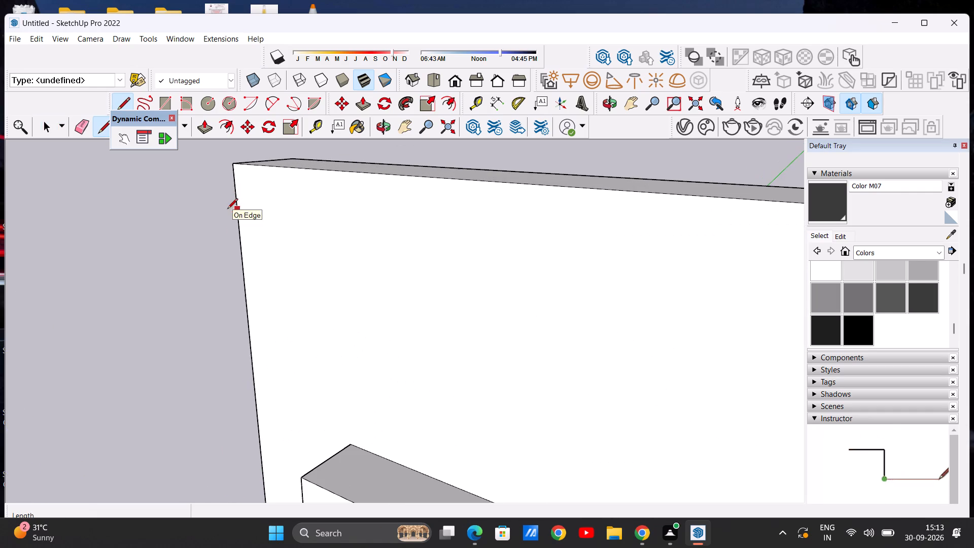
pyautogui.click(235, 196)
pyautogui.scroll(-2, 346, 209)
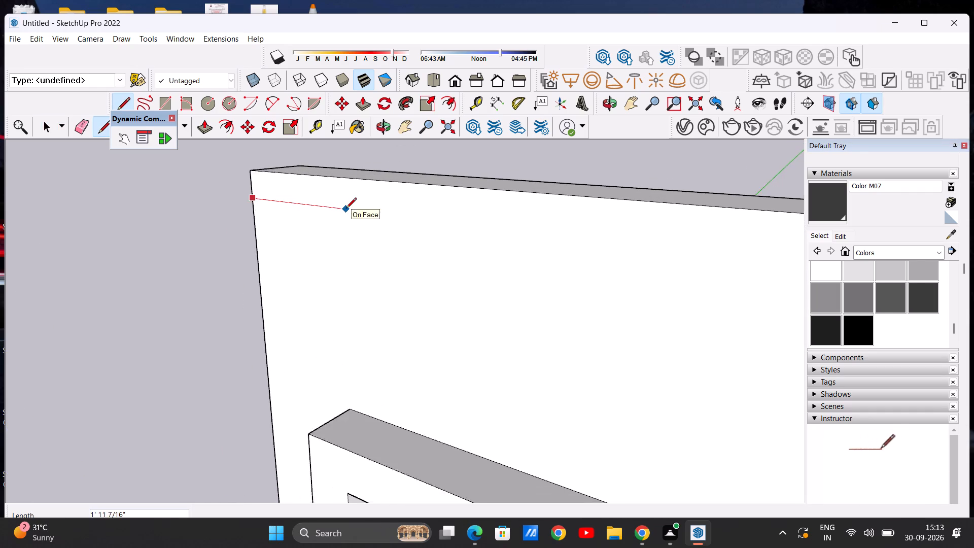
pyautogui.scroll(-8, 346, 209)
pyautogui.click(596, 239)
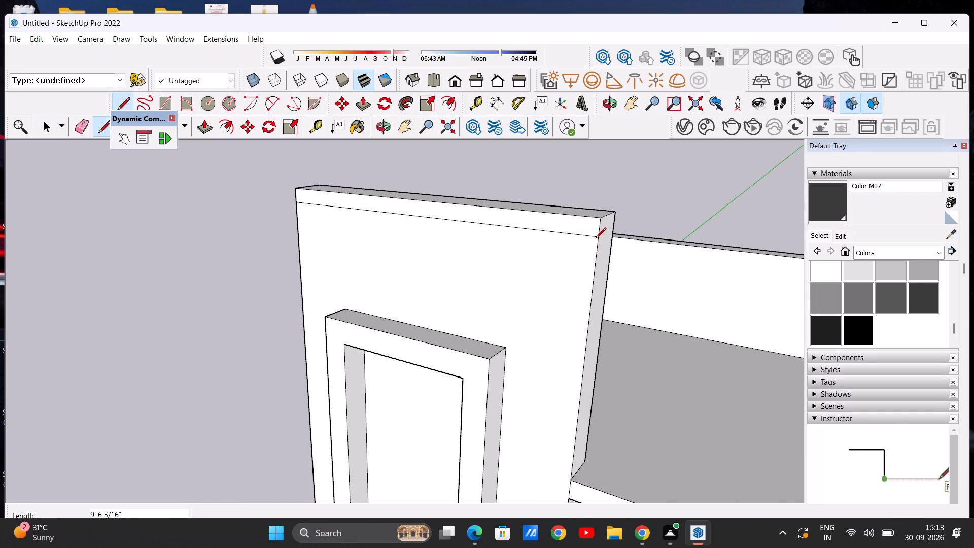
# Continue the line across the tower's 1' 1" side face and its roof-side back face, level with the front line.
pyautogui.moveTo(596, 246); pyautogui.dragTo(432, 222, button='middle')
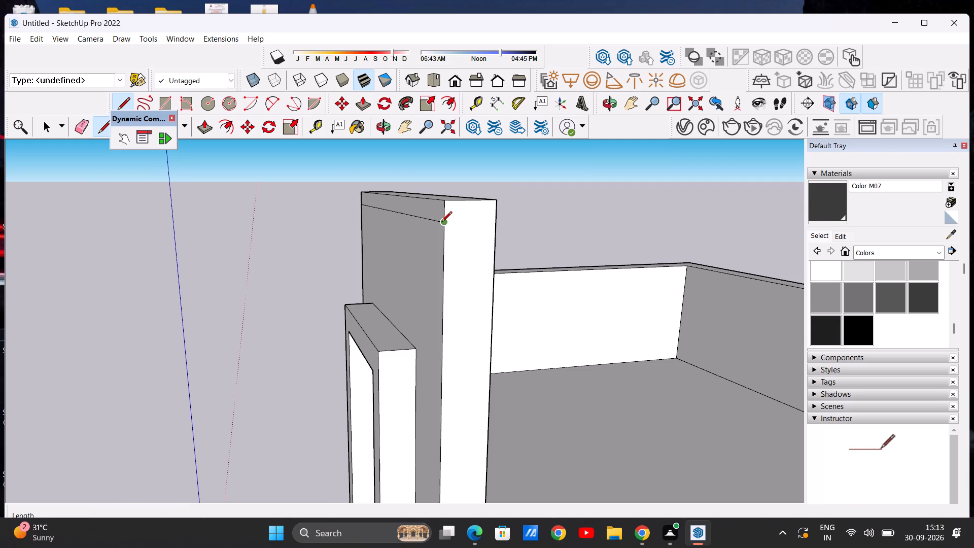
pyautogui.click(441, 225)
pyautogui.click(497, 219)
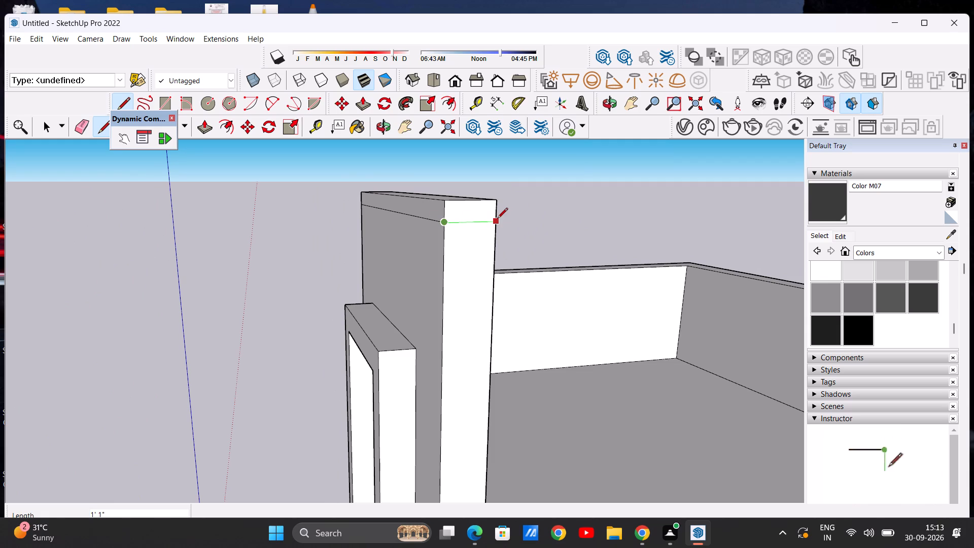
pyautogui.moveTo(524, 225); pyautogui.dragTo(346, 226, button='middle')
pyautogui.scroll(2, 242, 219)
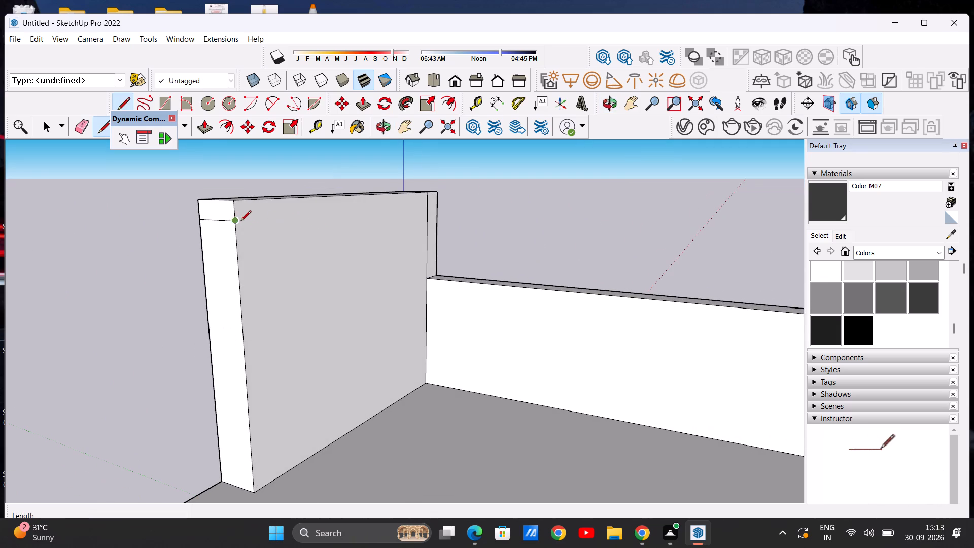
pyautogui.scroll(3, 240, 222)
pyautogui.click(230, 223)
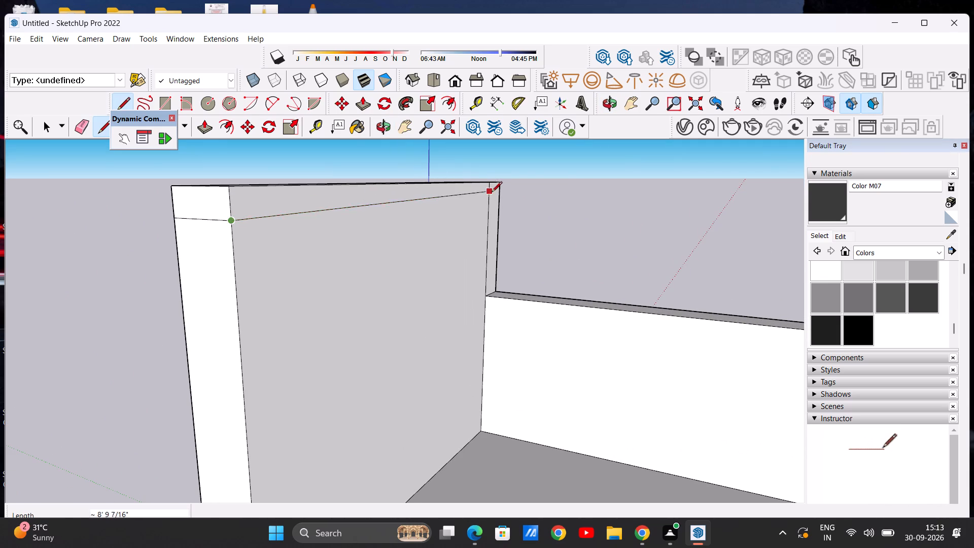
pyautogui.click(501, 199)
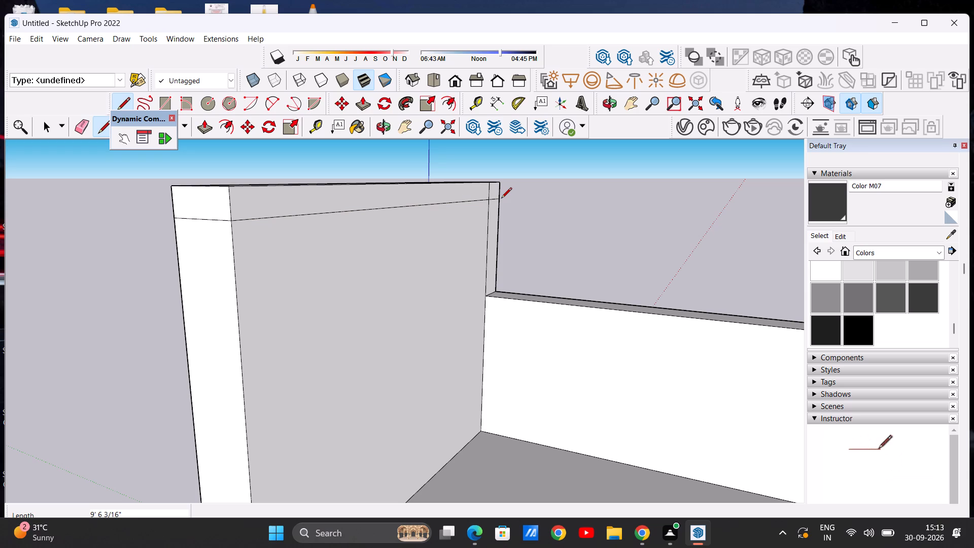
pyautogui.press('space')
# Erase the short vertical edge crossing the top band on the tower's back face, where it meets the parapet wall.
pyautogui.scroll(-5, 369, 219)
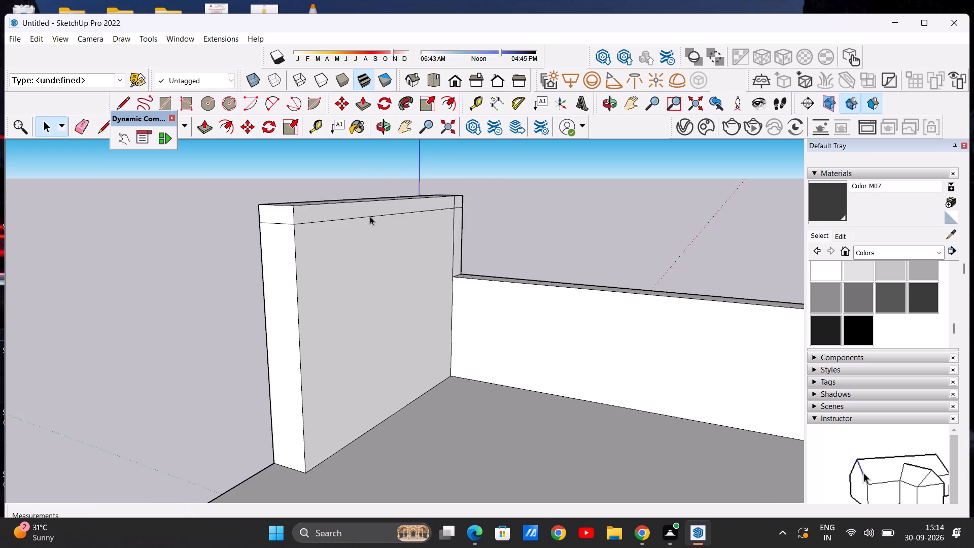
pyautogui.scroll(-3, 370, 216)
pyautogui.moveTo(454, 225); pyautogui.dragTo(277, 218, button='middle')
pyautogui.scroll(6, 518, 217)
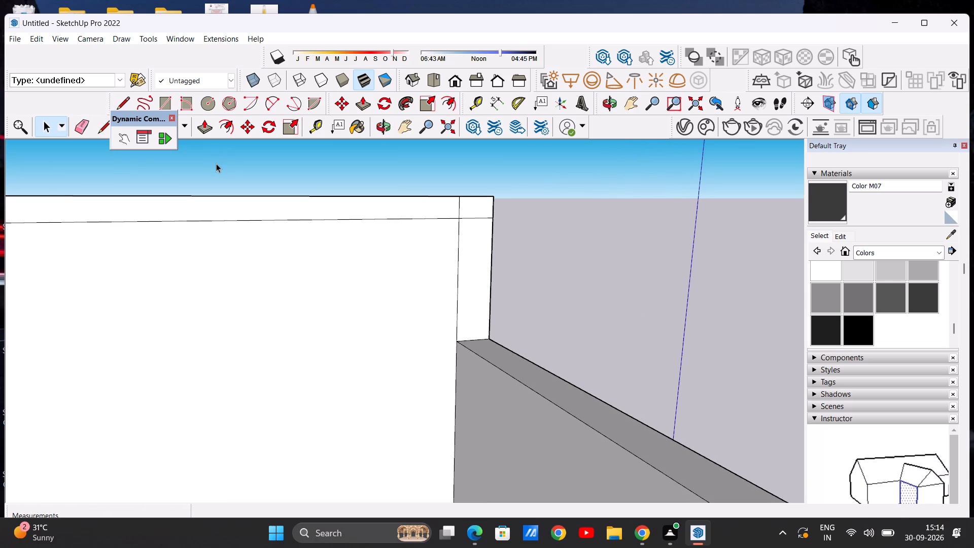
pyautogui.press('e')
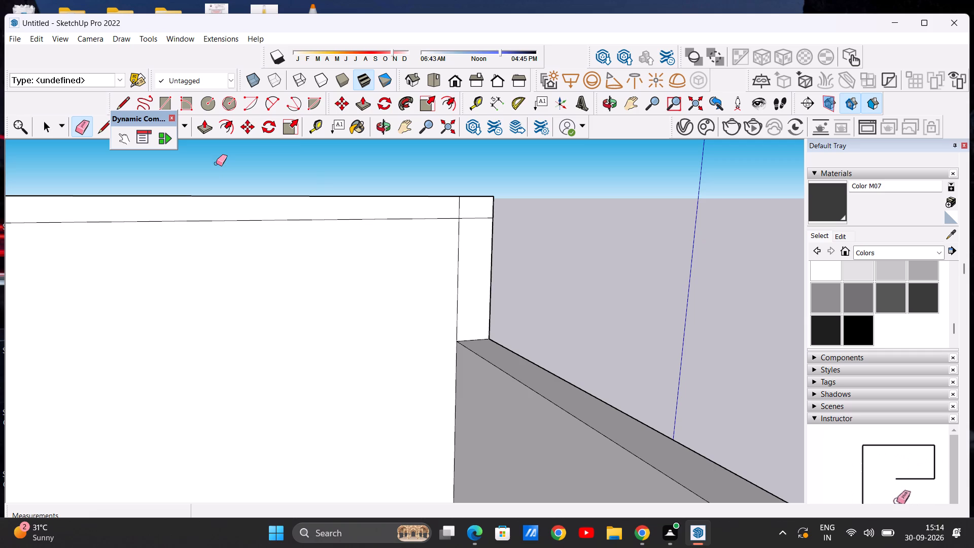
pyautogui.scroll(4, 453, 219)
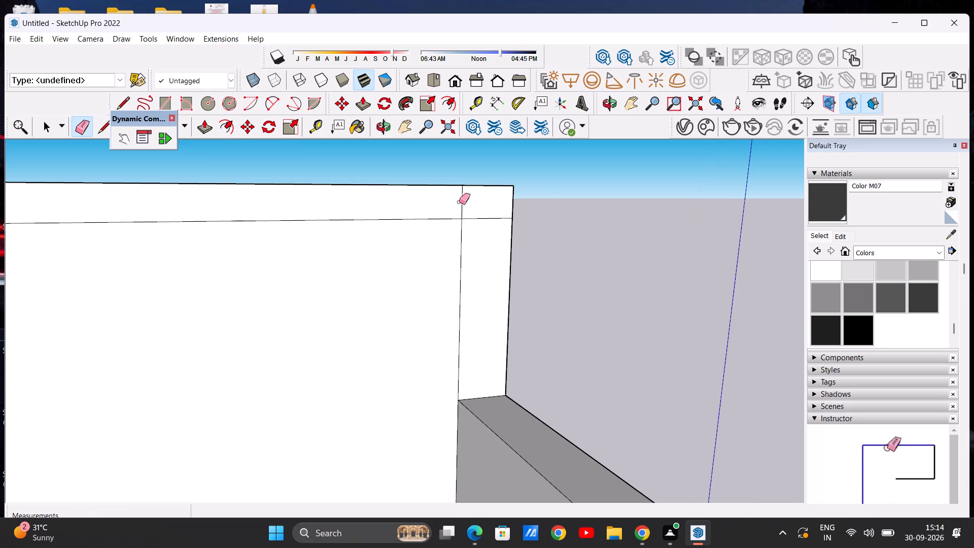
pyautogui.moveTo(451, 202); pyautogui.dragTo(467, 200)
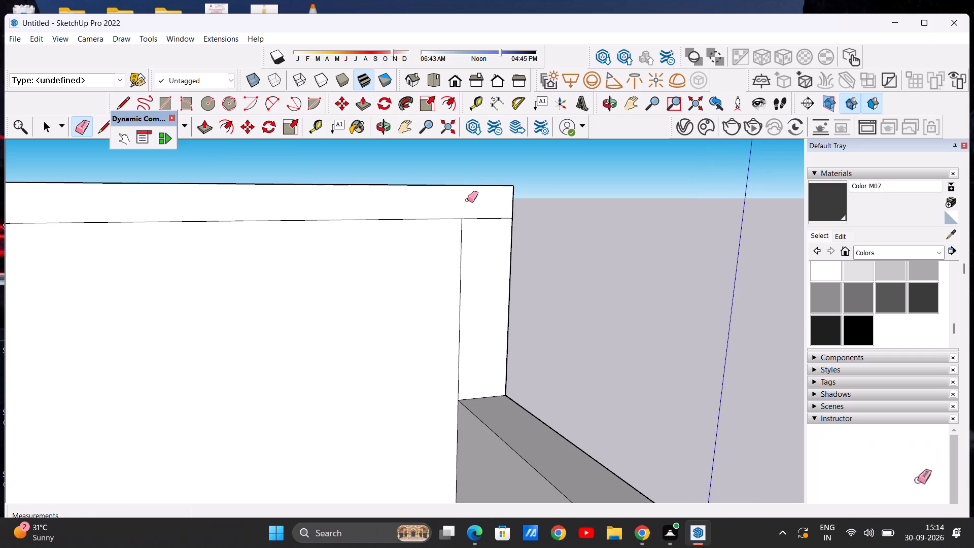
pyautogui.scroll(-12, 477, 250)
pyautogui.scroll(7, 467, 299)
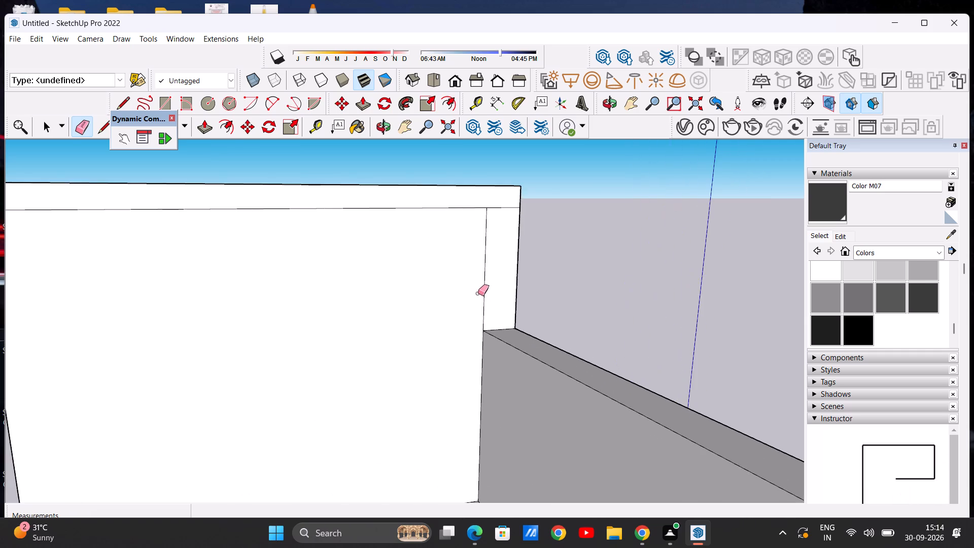
pyautogui.scroll(-11, 483, 293)
pyautogui.moveTo(408, 293); pyautogui.dragTo(559, 301, button='middle')
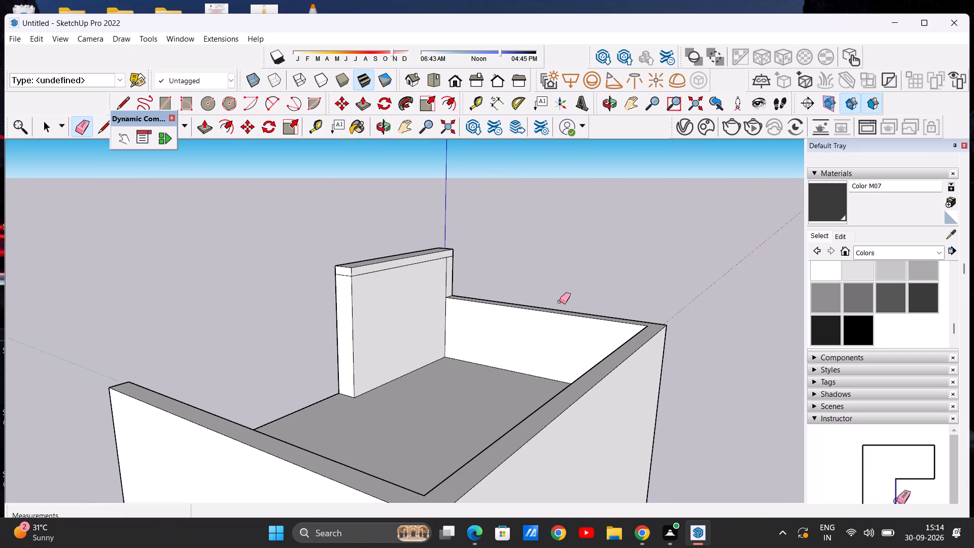
pyautogui.press('space')
# Push/Pull the top band on the tower's back face about 4' 10 1/2" over the roof to form a cap slab.
pyautogui.scroll(-4, 342, 316)
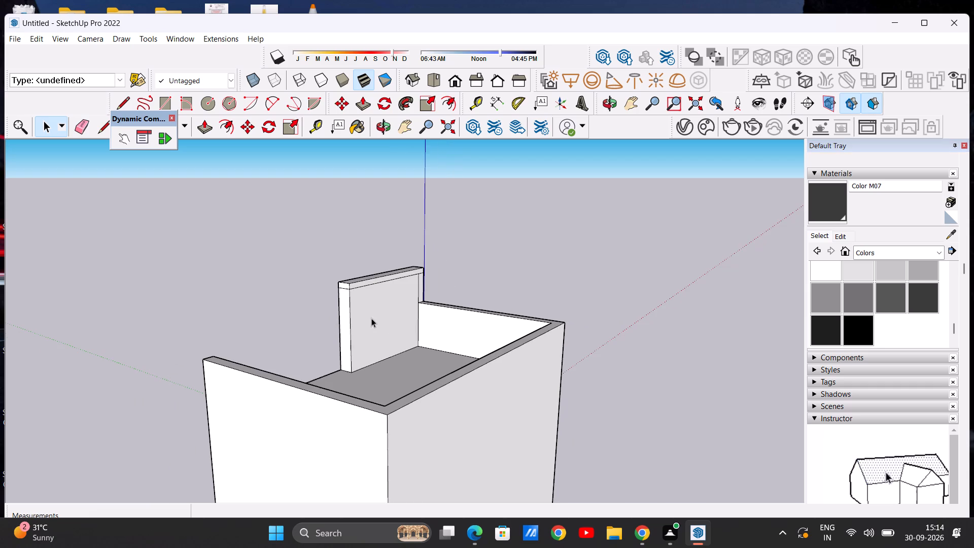
pyautogui.moveTo(399, 319); pyautogui.dragTo(434, 332, button='middle')
pyautogui.scroll(6, 331, 293)
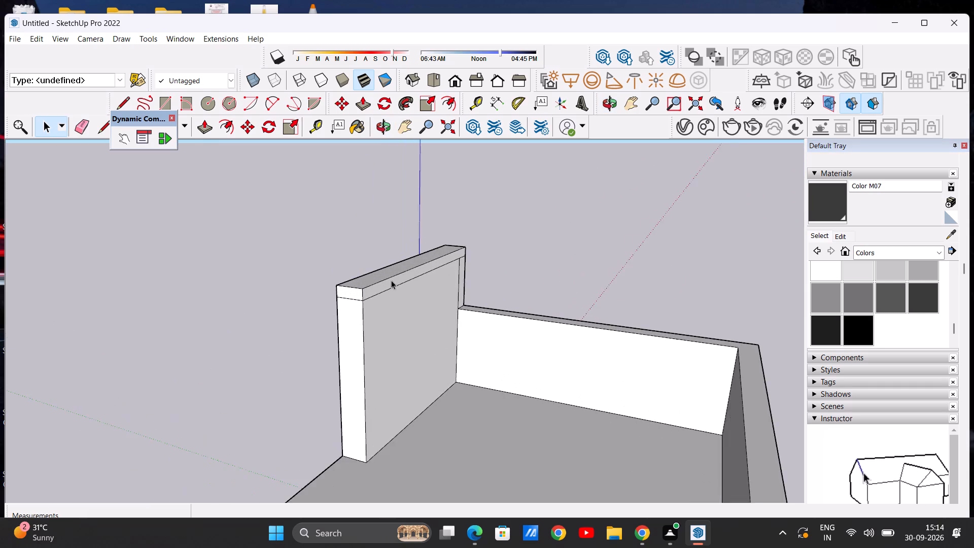
pyautogui.scroll(4, 391, 280)
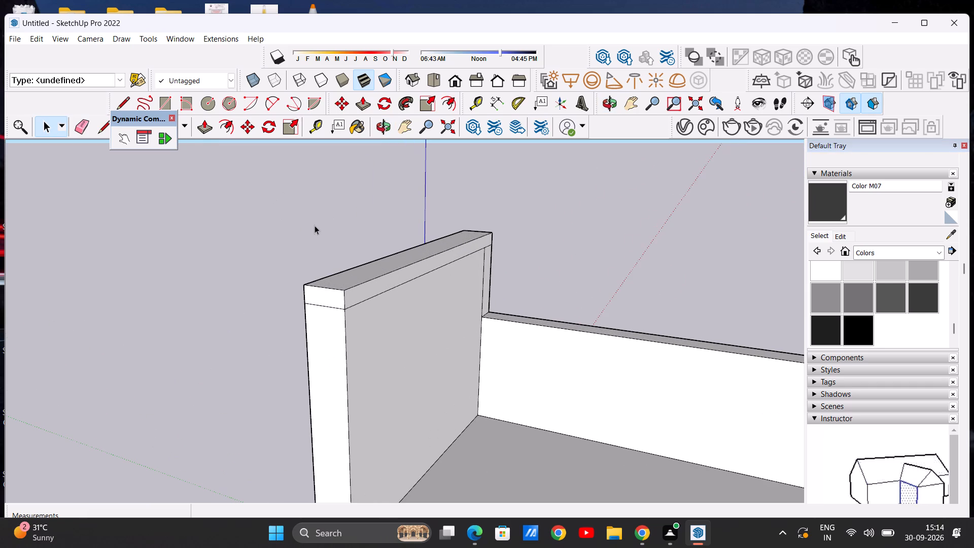
pyautogui.press('p')
pyautogui.scroll(5, 350, 295)
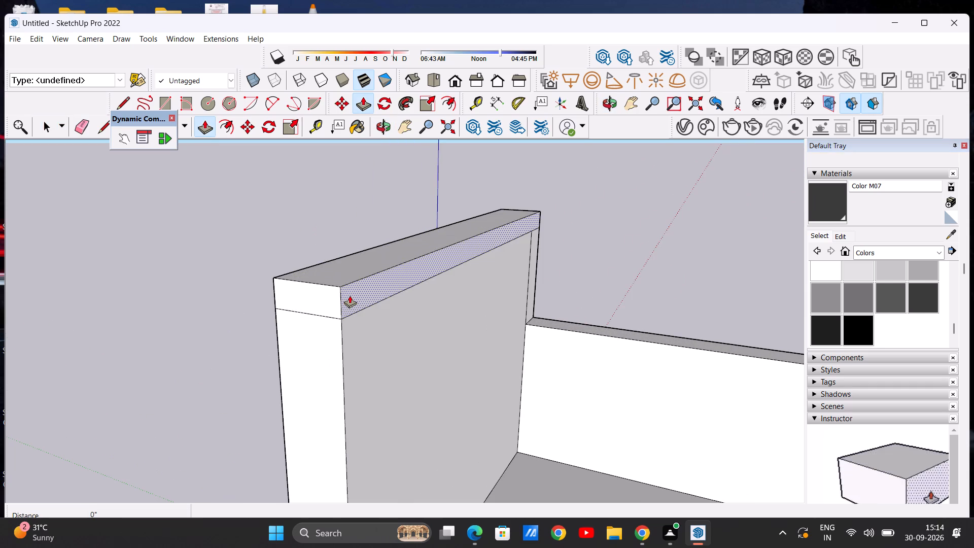
pyautogui.click(350, 295)
pyautogui.scroll(-12, 540, 299)
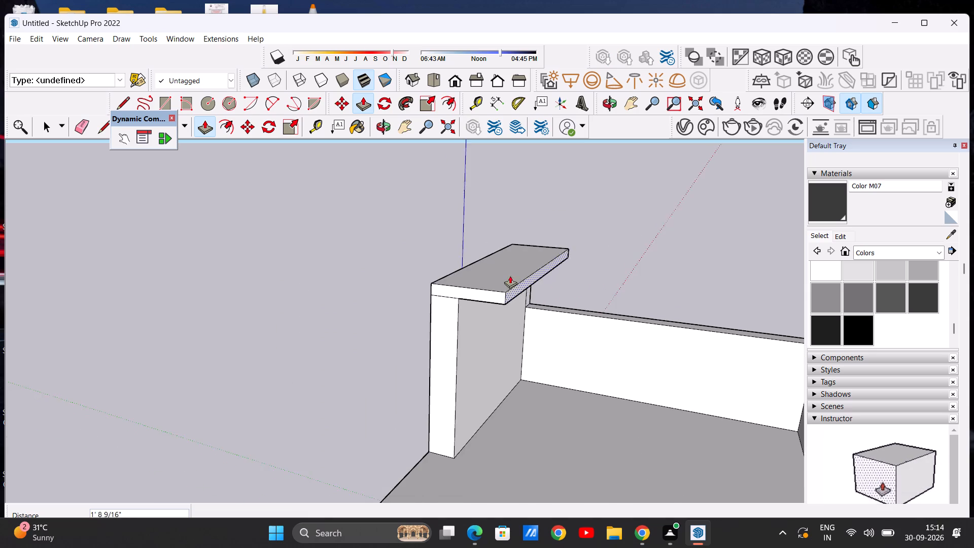
pyautogui.scroll(-3, 510, 276)
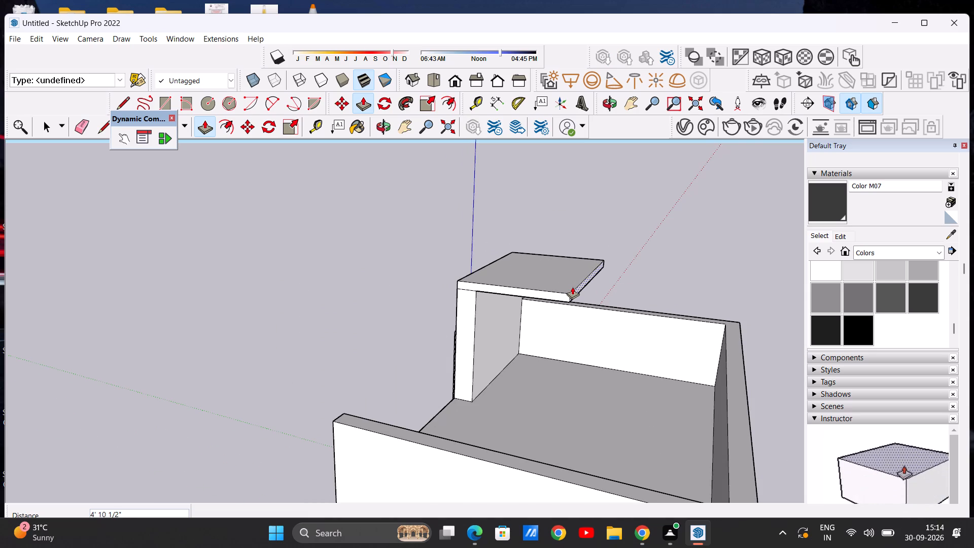
pyautogui.click(572, 287)
pyautogui.press('space')
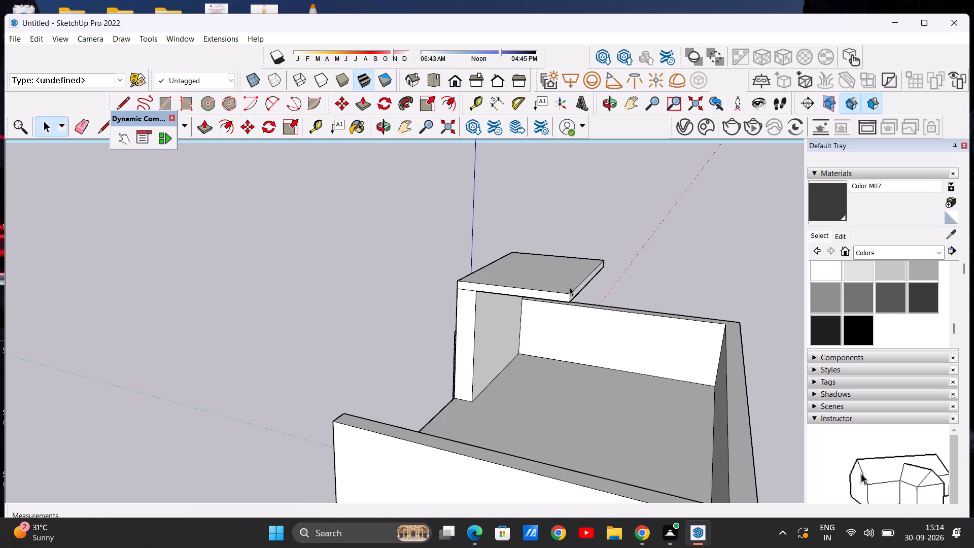
# Push/Pull the front edge of the tower's cap slab outward by about 6 3/4" to overhang the front face.
pyautogui.scroll(-5, 427, 334)
pyautogui.moveTo(366, 352); pyautogui.dragTo(678, 311, button='middle')
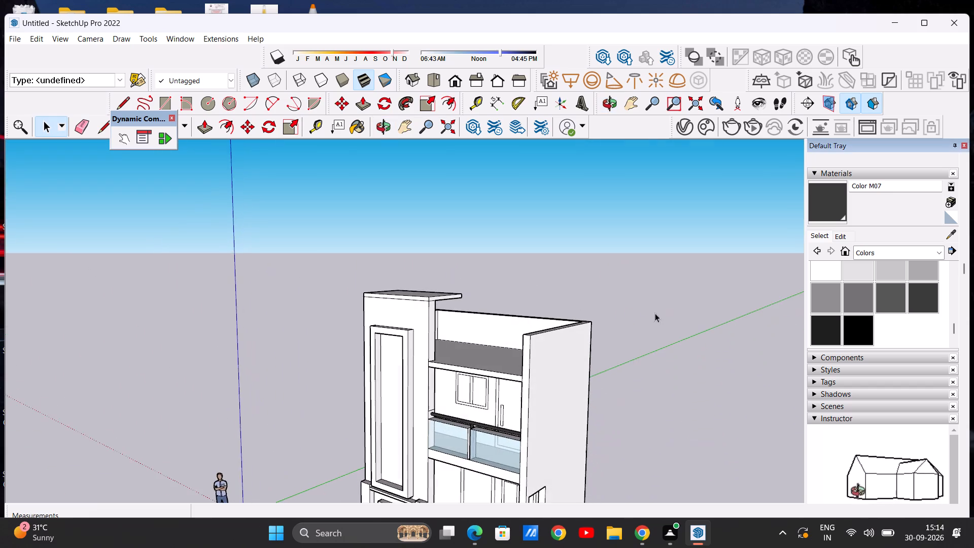
pyautogui.moveTo(411, 318); pyautogui.dragTo(548, 315, button='middle')
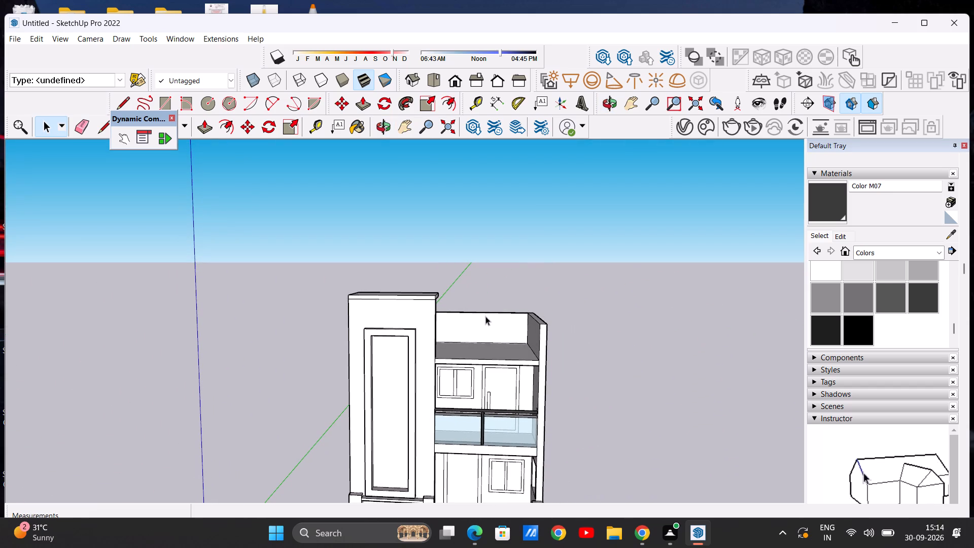
pyautogui.scroll(4, 437, 312)
pyautogui.moveTo(430, 305); pyautogui.dragTo(310, 342, button='middle')
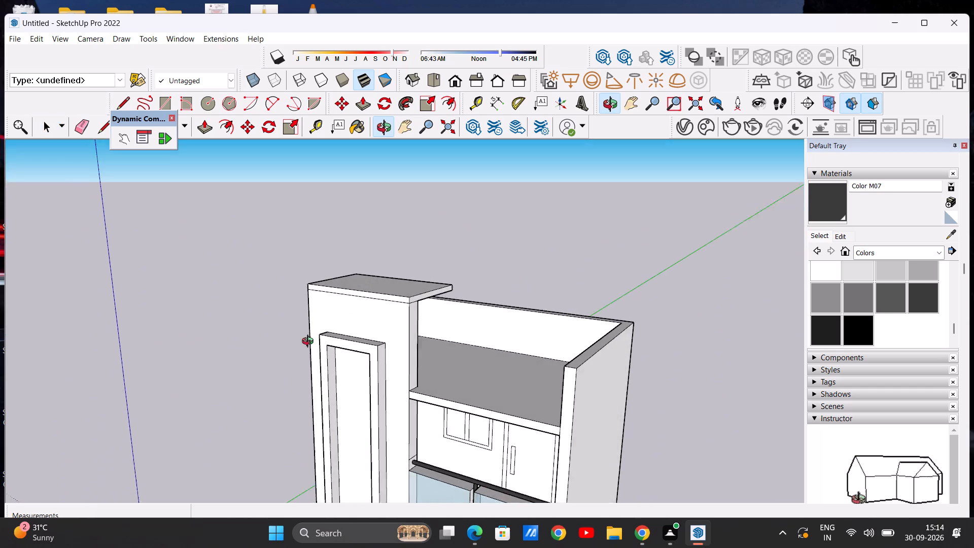
pyautogui.moveTo(310, 342); pyautogui.dragTo(308, 344, button='middle')
pyautogui.scroll(11, 402, 295)
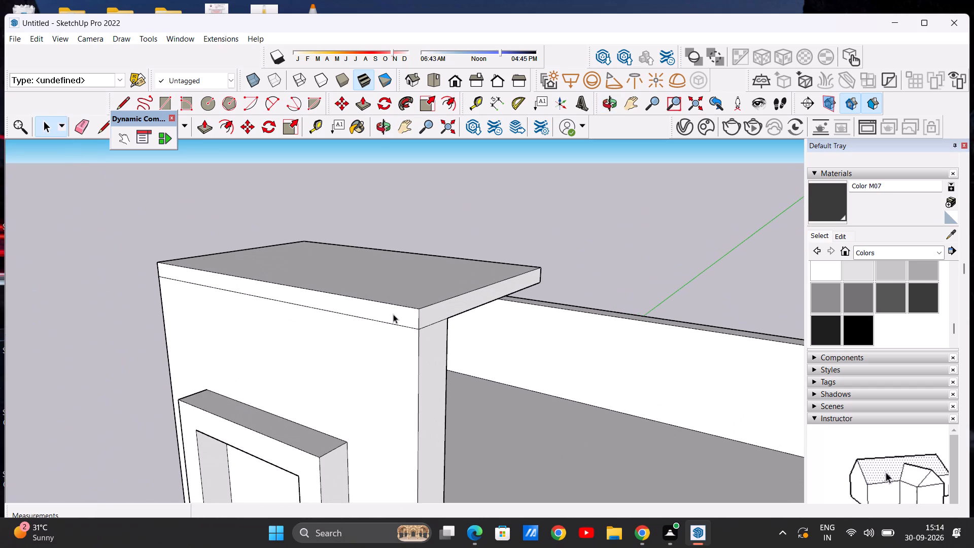
pyautogui.scroll(1, 393, 314)
pyautogui.press('p')
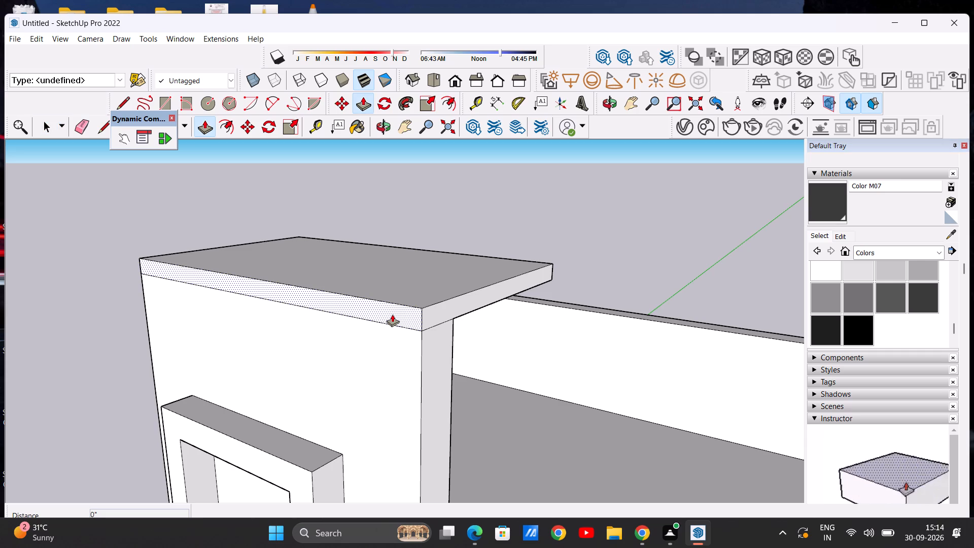
pyautogui.click(397, 309)
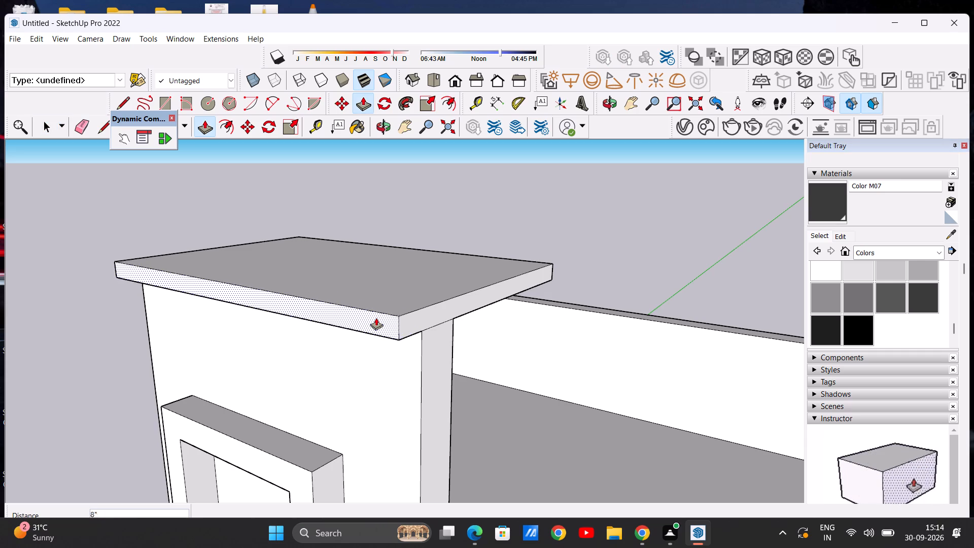
pyautogui.click(379, 319)
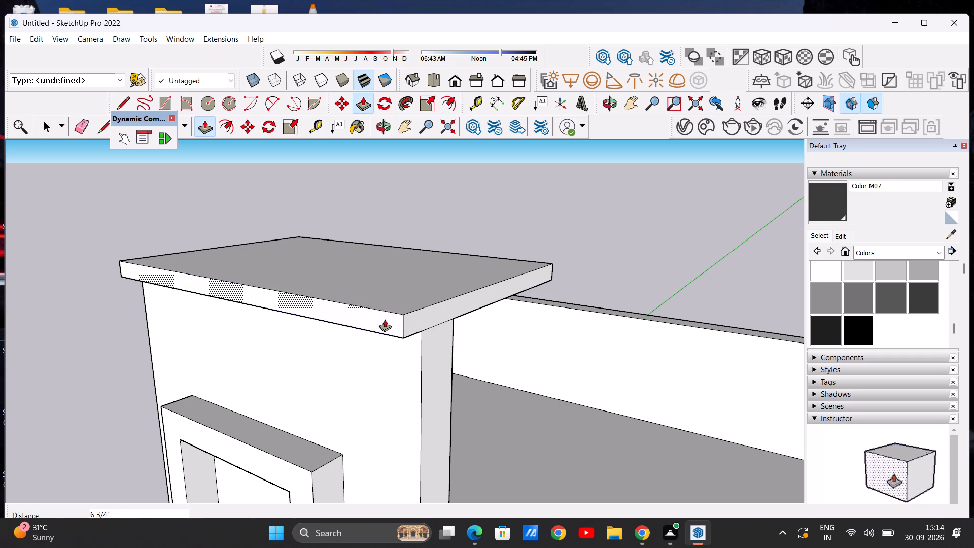
pyautogui.press('space')
pyautogui.scroll(-7, 366, 369)
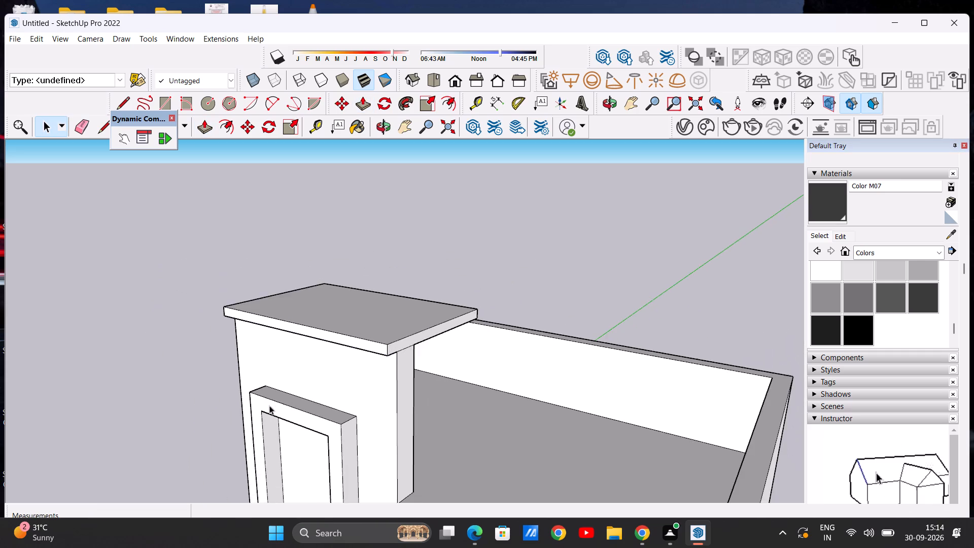
pyautogui.moveTo(286, 413); pyautogui.dragTo(428, 349, button='middle')
pyautogui.scroll(-6, 350, 340)
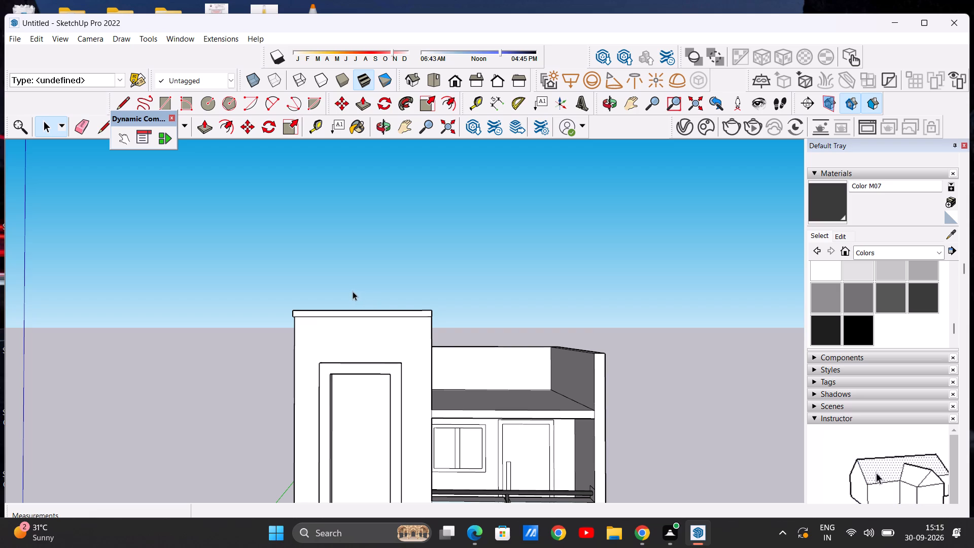
# Switch to the standard Front view and examine the facade, from the tower's cap slab down to the ground-floor entrance.
pyautogui.scroll(-10, 349, 307)
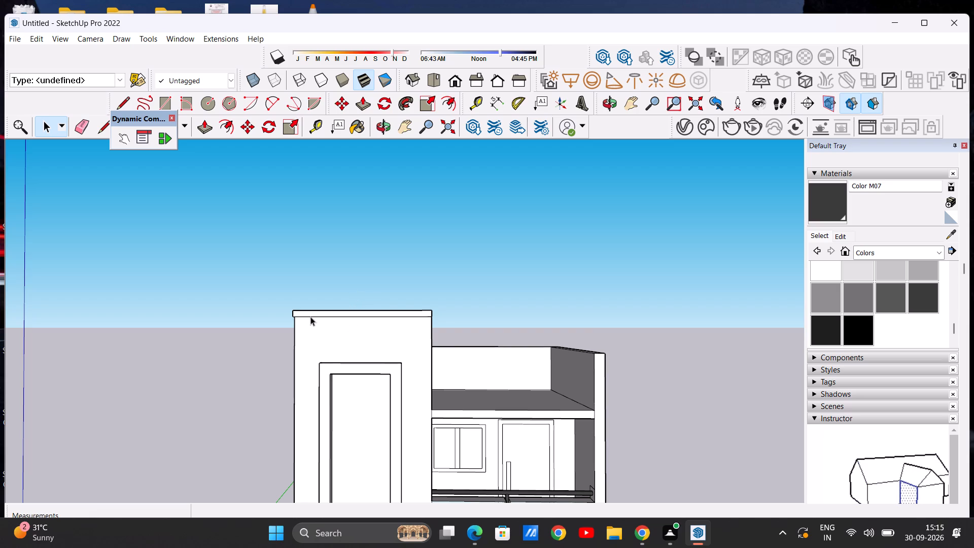
pyautogui.scroll(-20, 310, 317)
pyautogui.scroll(-3, 310, 317)
pyautogui.scroll(7, 344, 424)
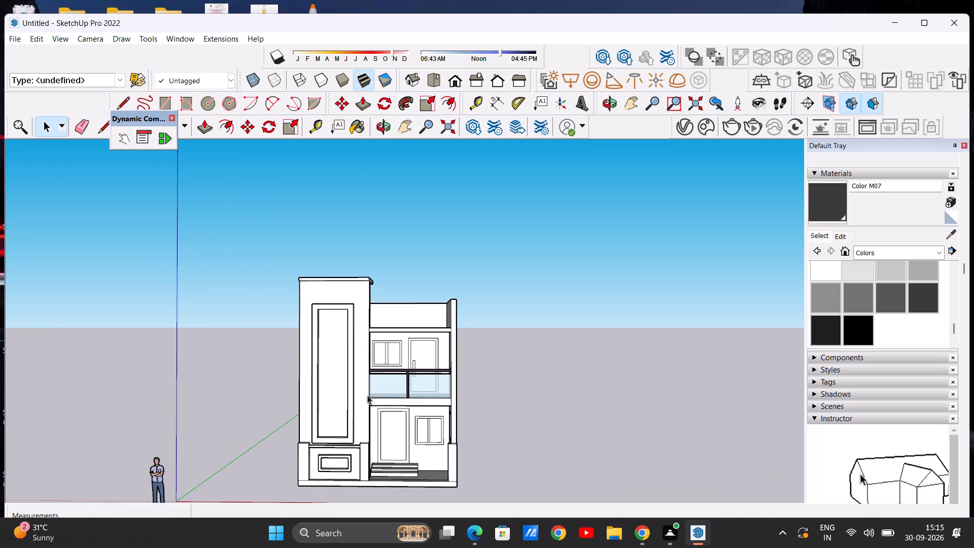
pyautogui.scroll(-5, 390, 376)
pyautogui.scroll(5, 394, 412)
pyautogui.scroll(3, 343, 390)
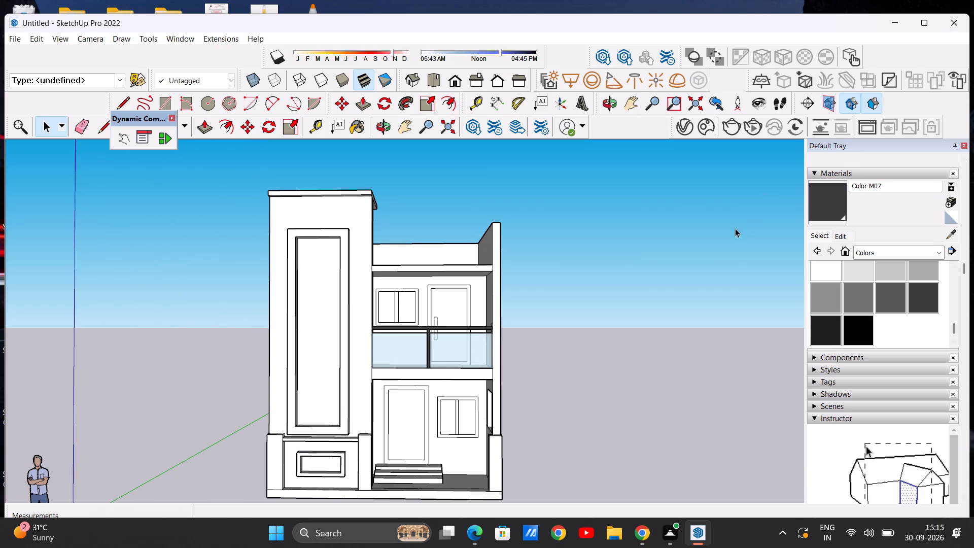
pyautogui.click(455, 80)
pyautogui.scroll(3, 672, 322)
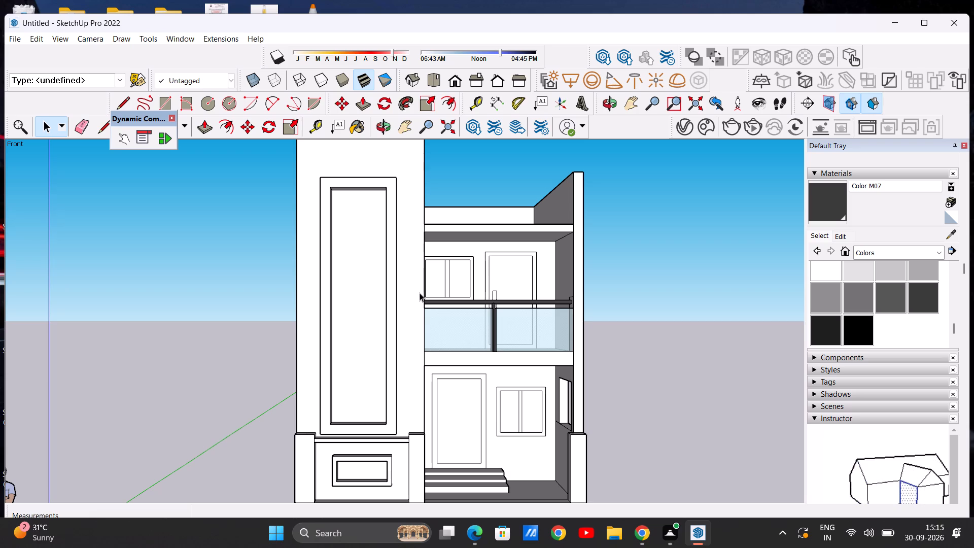
pyautogui.scroll(-10, 419, 300)
pyautogui.scroll(5, 476, 362)
pyautogui.scroll(-2, 431, 333)
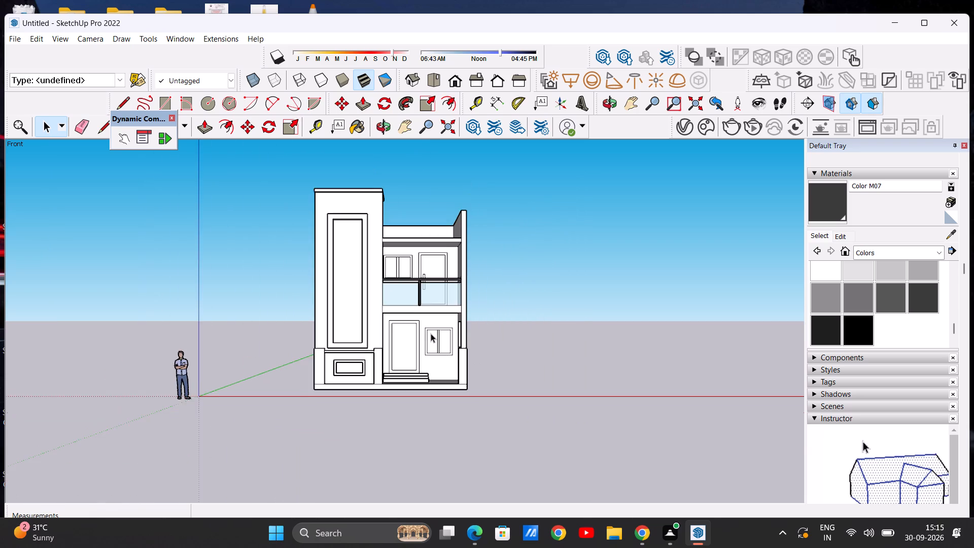
pyautogui.scroll(6, 429, 333)
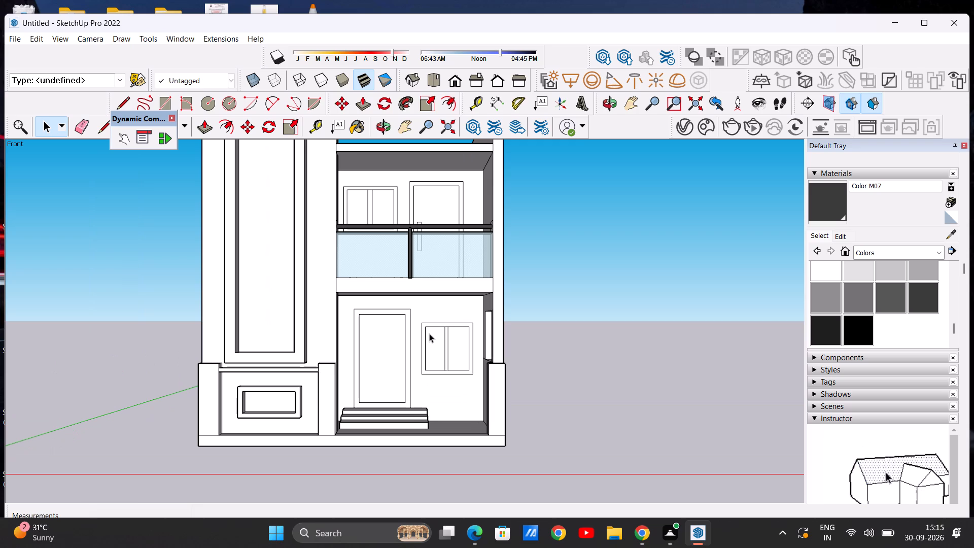
pyautogui.scroll(-6, 429, 333)
pyautogui.scroll(7, 427, 335)
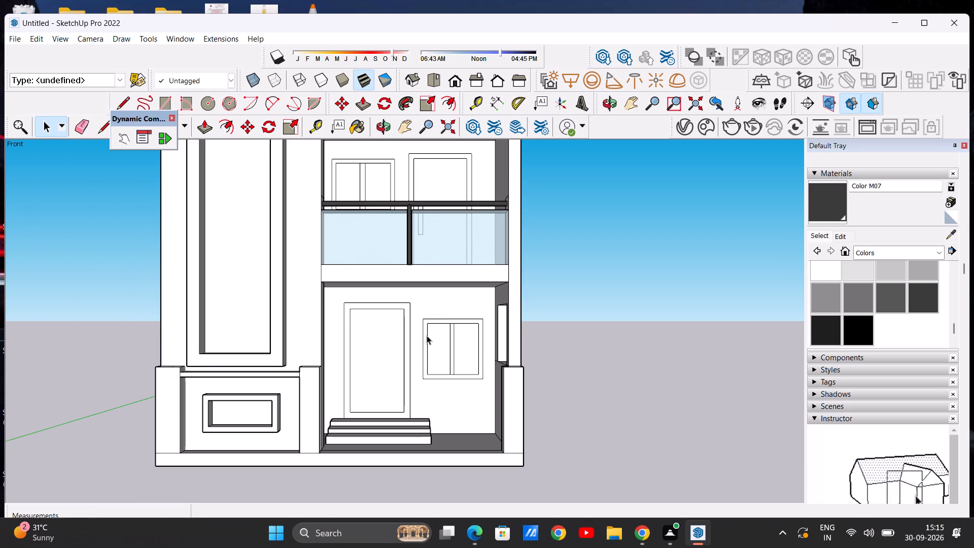
pyautogui.scroll(-7, 427, 335)
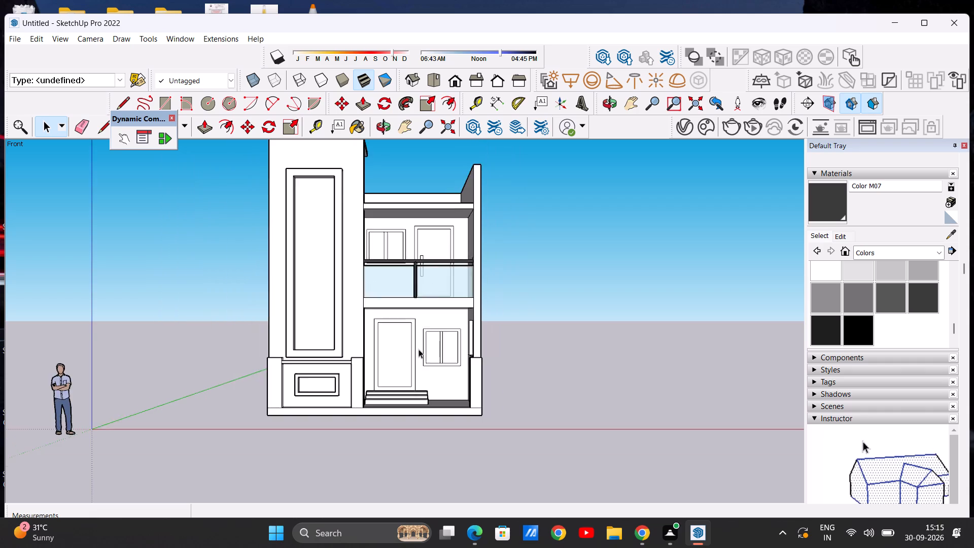
pyautogui.scroll(-7, 419, 349)
pyautogui.scroll(15, 375, 298)
pyautogui.scroll(-7, 386, 318)
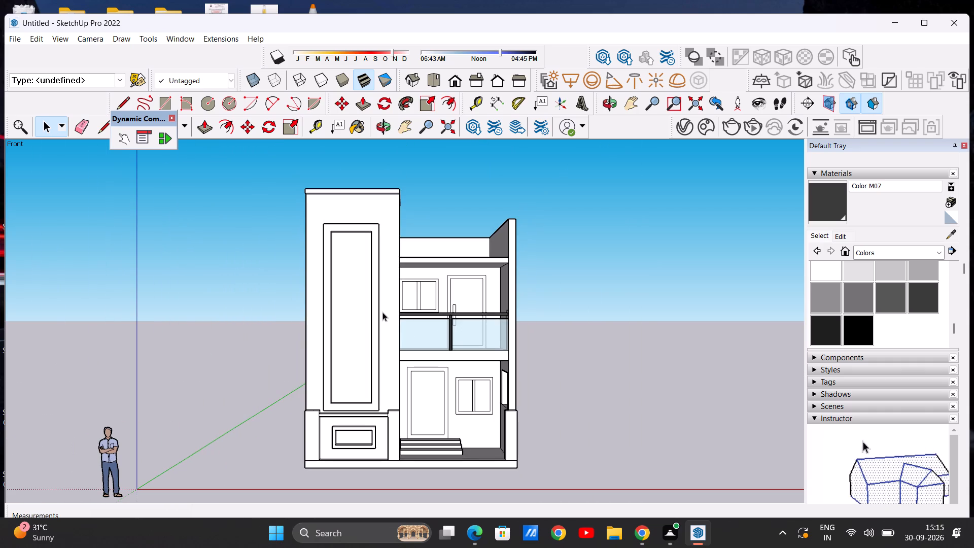
pyautogui.scroll(-9, 382, 312)
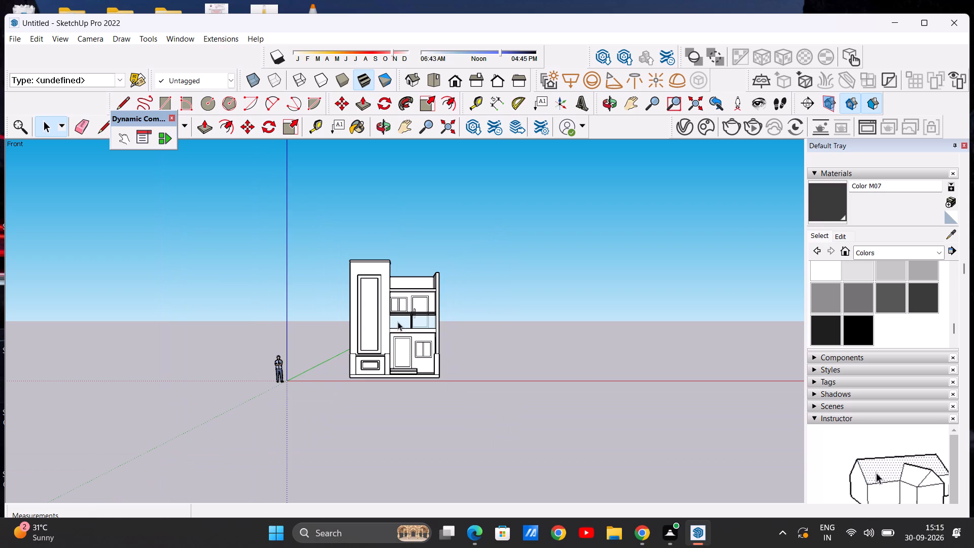
pyautogui.scroll(11, 408, 358)
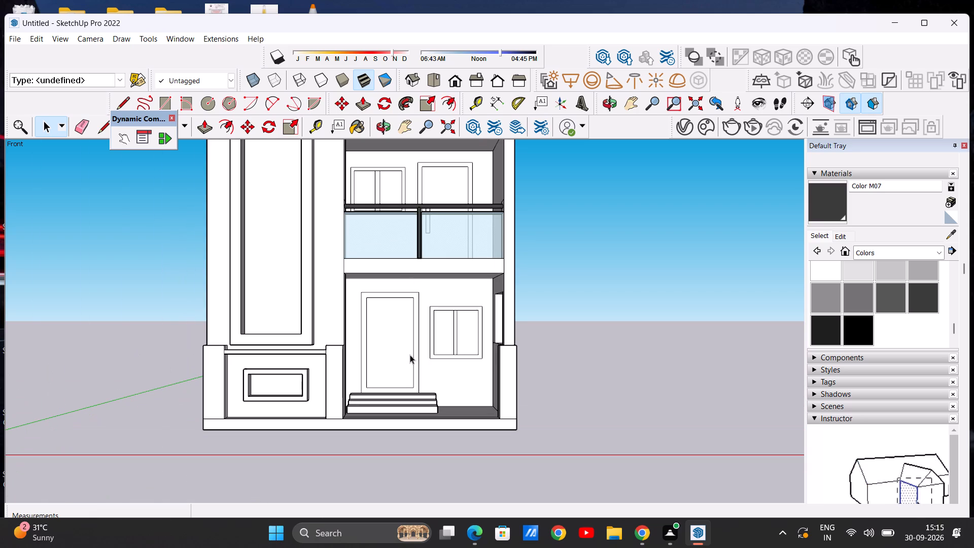
pyautogui.scroll(-7, 397, 341)
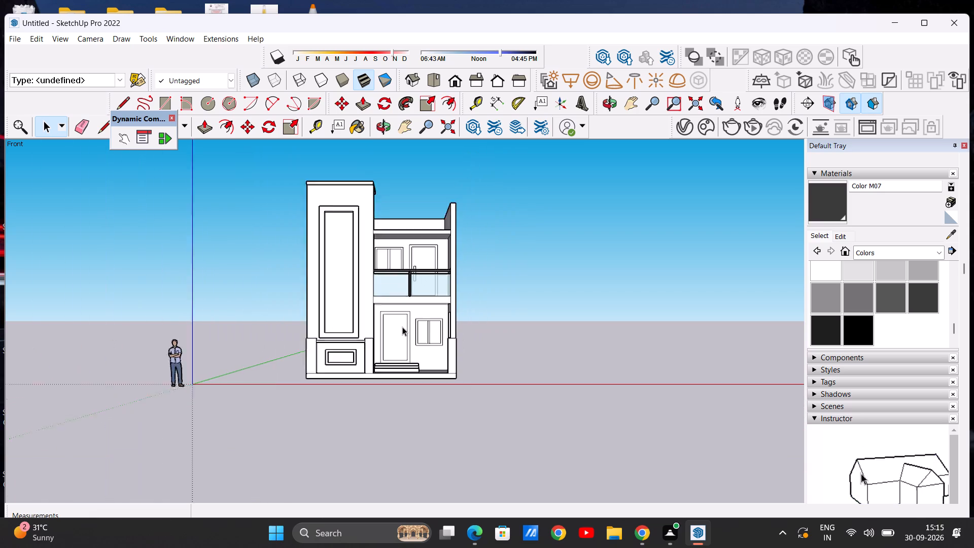
pyautogui.scroll(-2, 402, 327)
pyautogui.scroll(7, 368, 331)
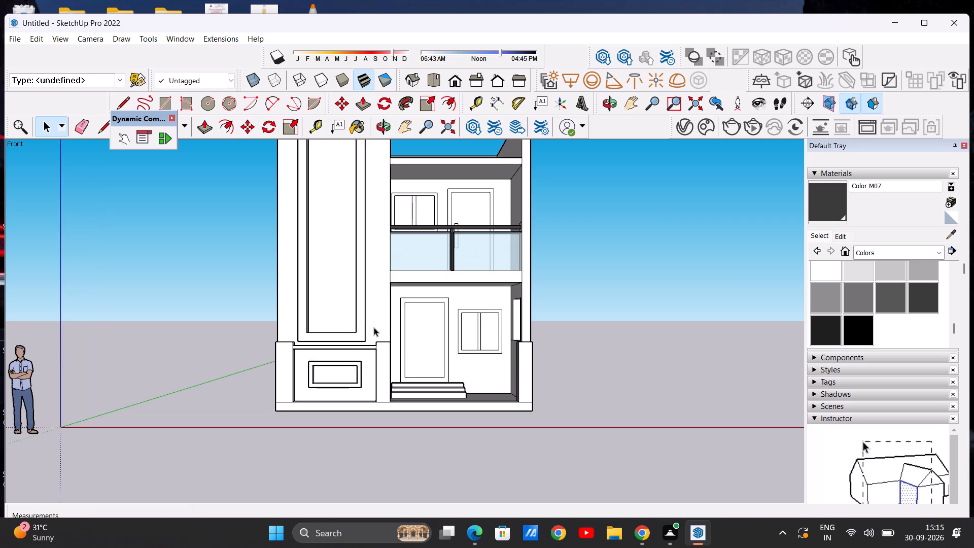
pyautogui.scroll(-3, 374, 327)
pyautogui.scroll(6, 382, 319)
pyautogui.scroll(-3, 369, 322)
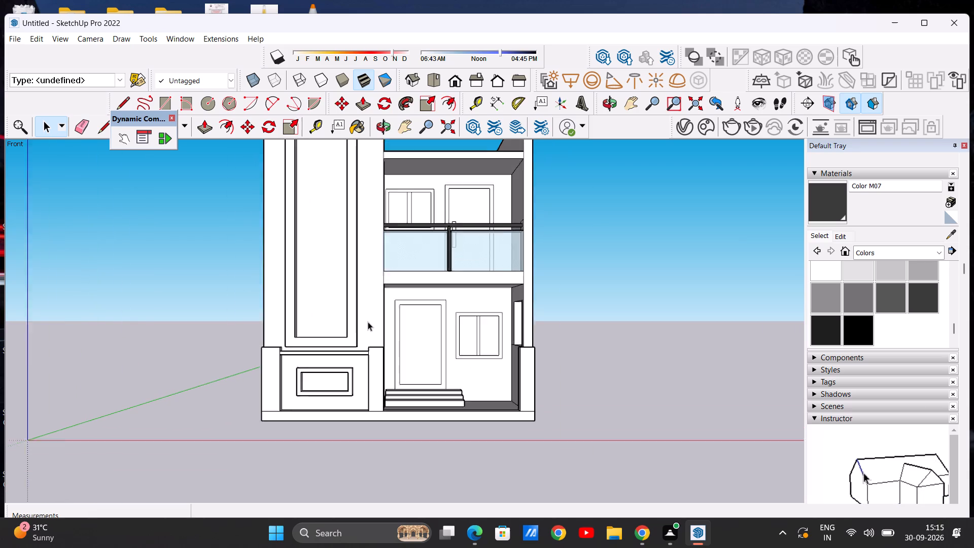
pyautogui.scroll(-9, 368, 322)
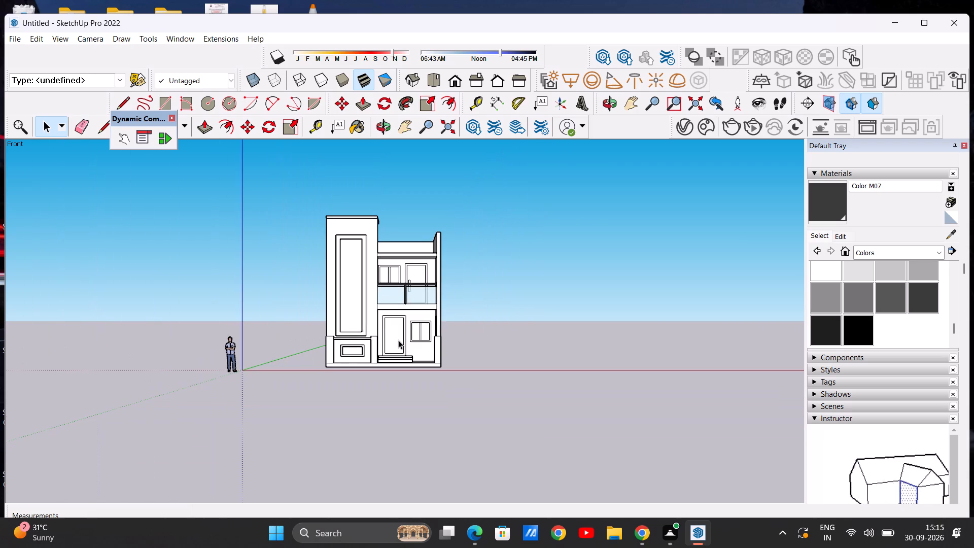
pyautogui.scroll(7, 399, 340)
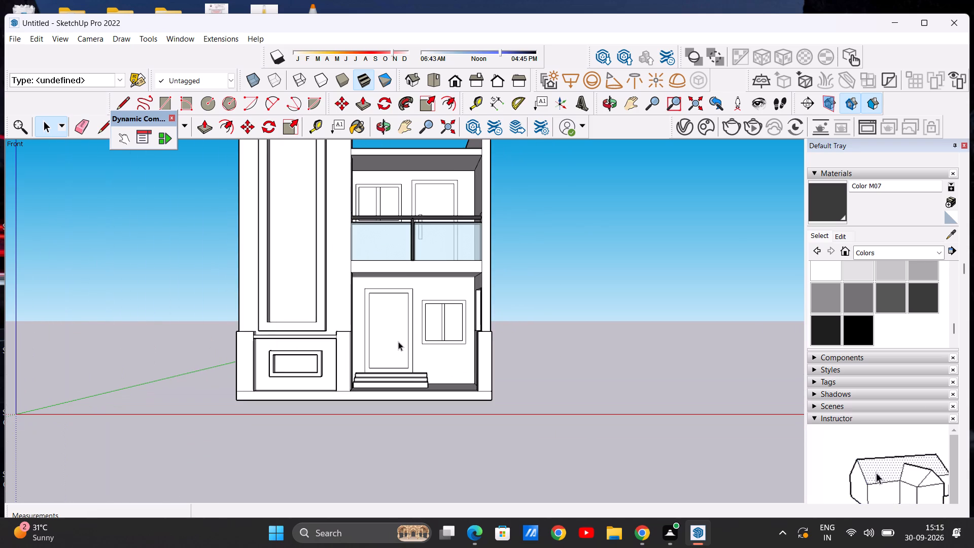
pyautogui.scroll(-4, 398, 341)
pyautogui.scroll(6, 414, 314)
pyautogui.scroll(2, 364, 310)
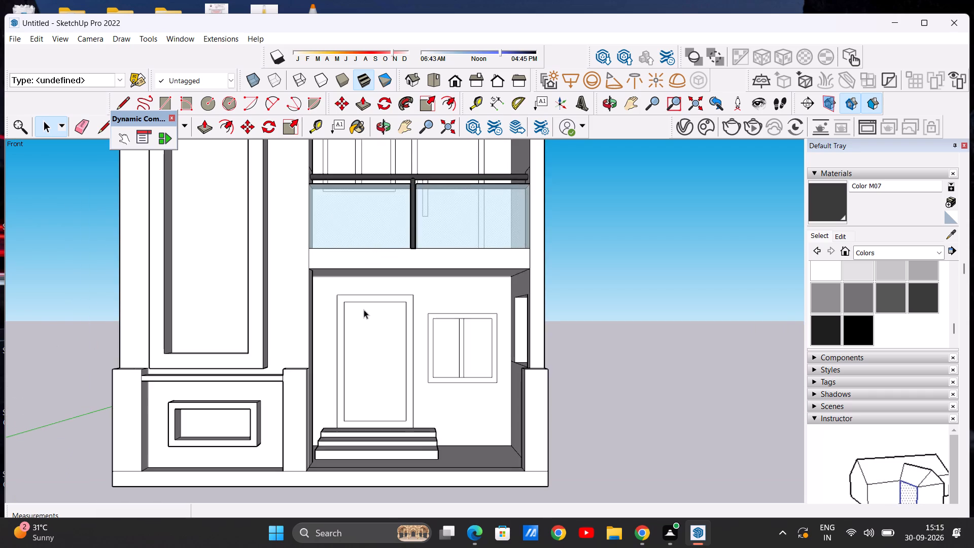
pyautogui.scroll(-4, 383, 316)
pyautogui.scroll(5, 359, 350)
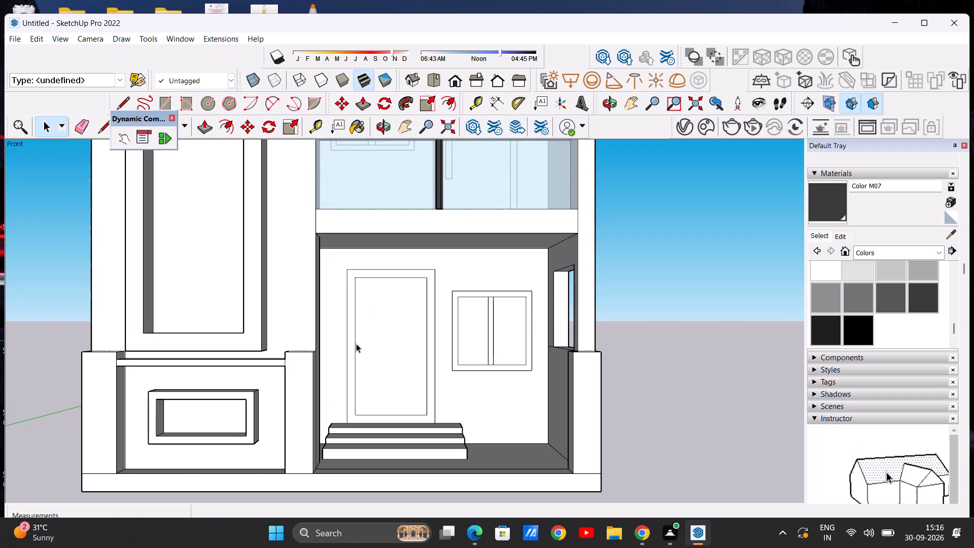
pyautogui.scroll(-2, 372, 368)
pyautogui.scroll(2, 403, 340)
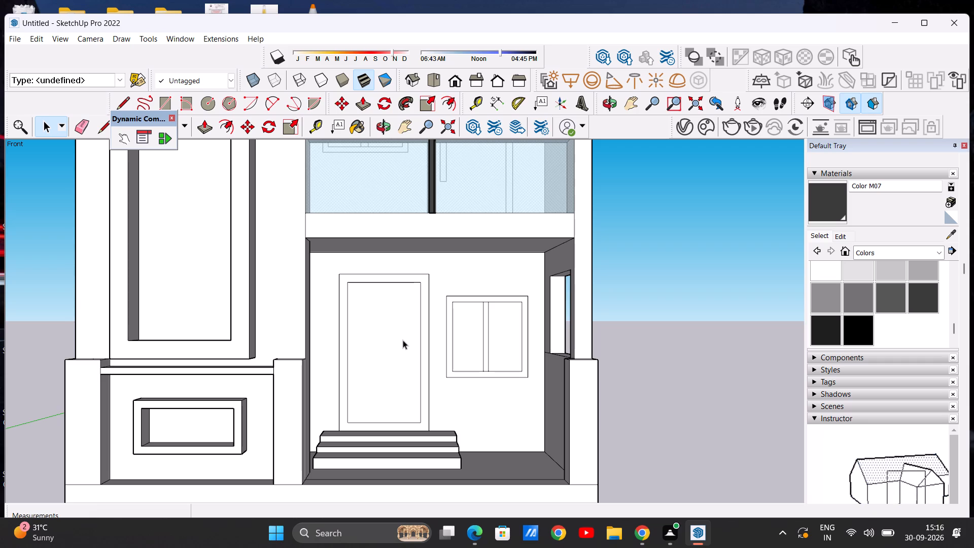
# Draw a narrow vertical handle rectangle, about 2' 1 1/2" tall and 3" wide, near the ground-floor door panel's left edge.
pyautogui.scroll(-9, 403, 340)
pyautogui.moveTo(385, 340); pyautogui.dragTo(405, 335, button='middle')
pyautogui.scroll(13, 404, 342)
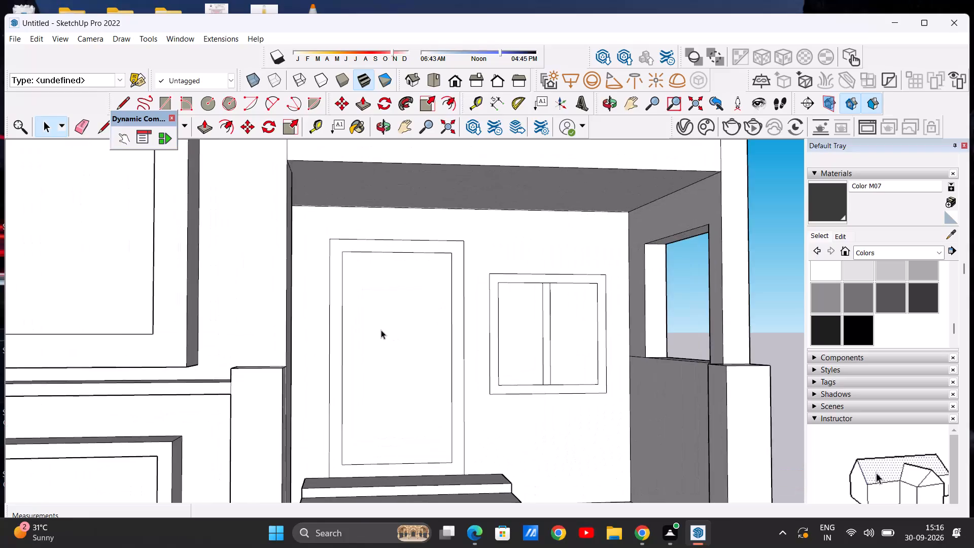
pyautogui.press('r')
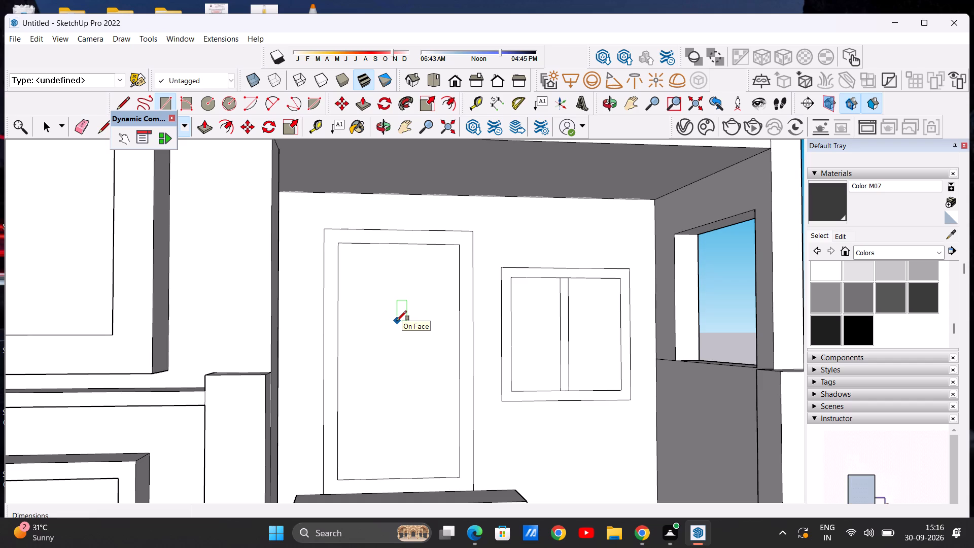
pyautogui.click(346, 333)
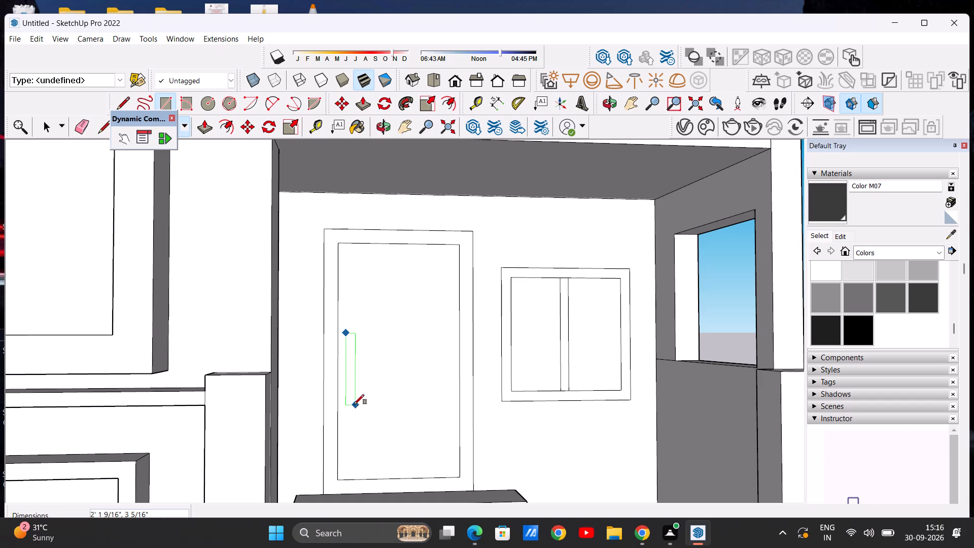
pyautogui.click(354, 404)
pyautogui.press('space')
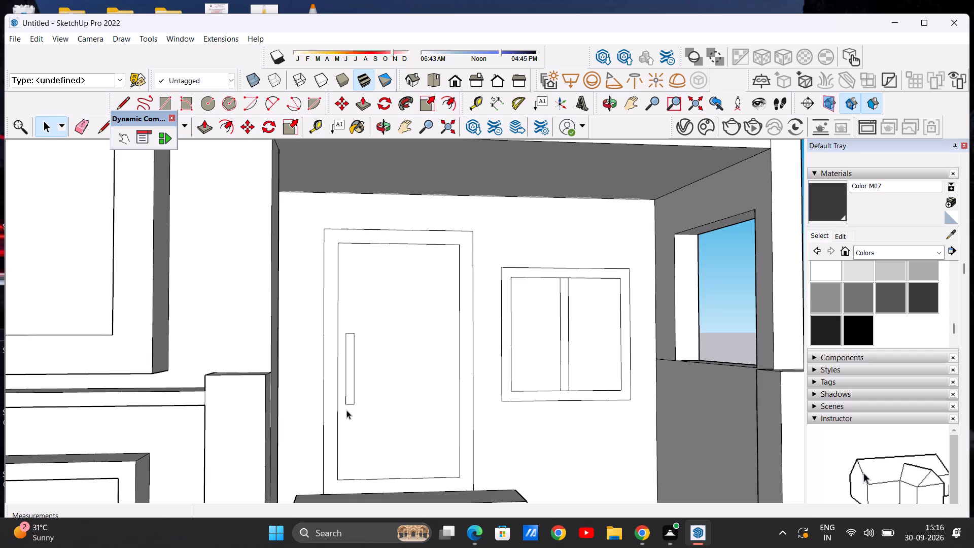
# Examine the whole facade with the ground-floor door handle outline, and inspect the first-floor balcony's glass railing up close.
pyautogui.scroll(-11, 371, 372)
pyautogui.scroll(1, 404, 369)
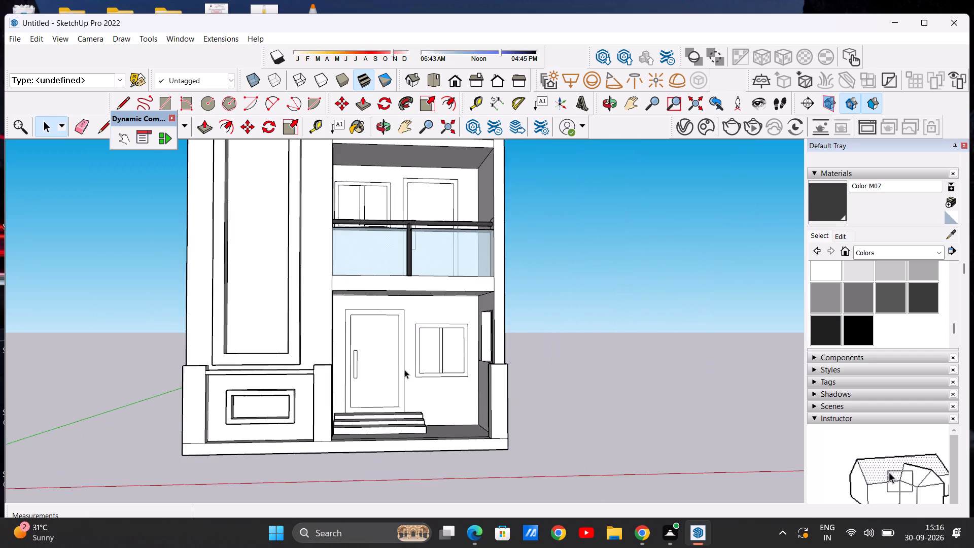
pyautogui.scroll(2, 404, 369)
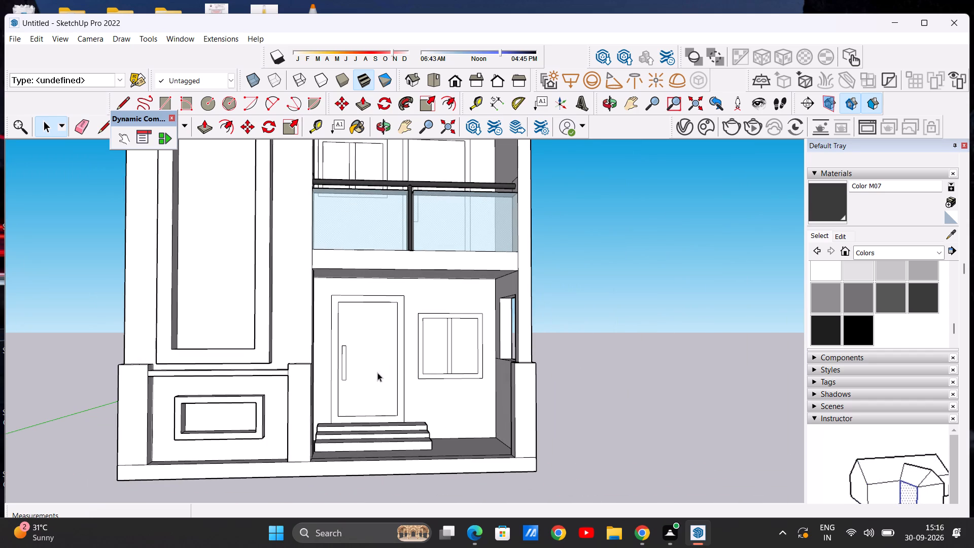
pyautogui.scroll(-14, 375, 375)
pyautogui.scroll(8, 370, 365)
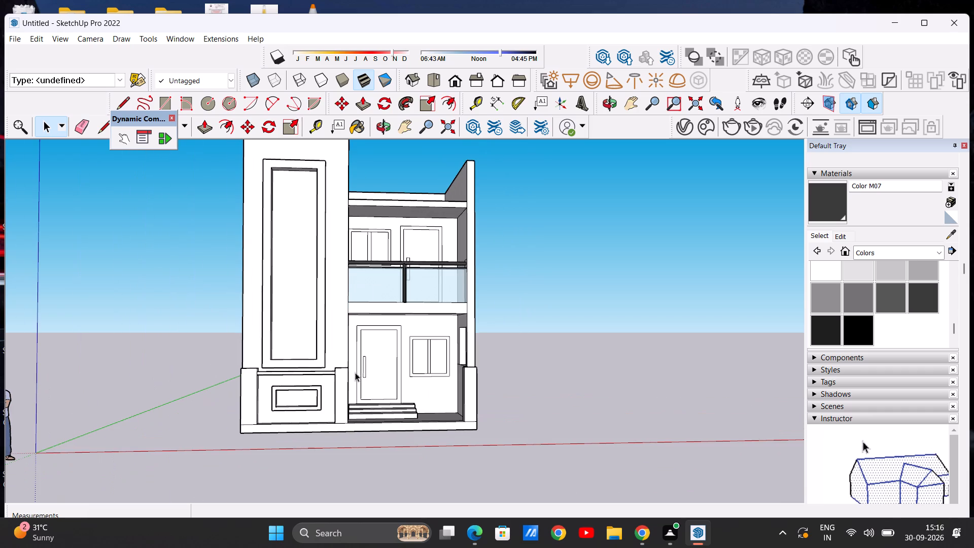
pyautogui.scroll(-5, 355, 369)
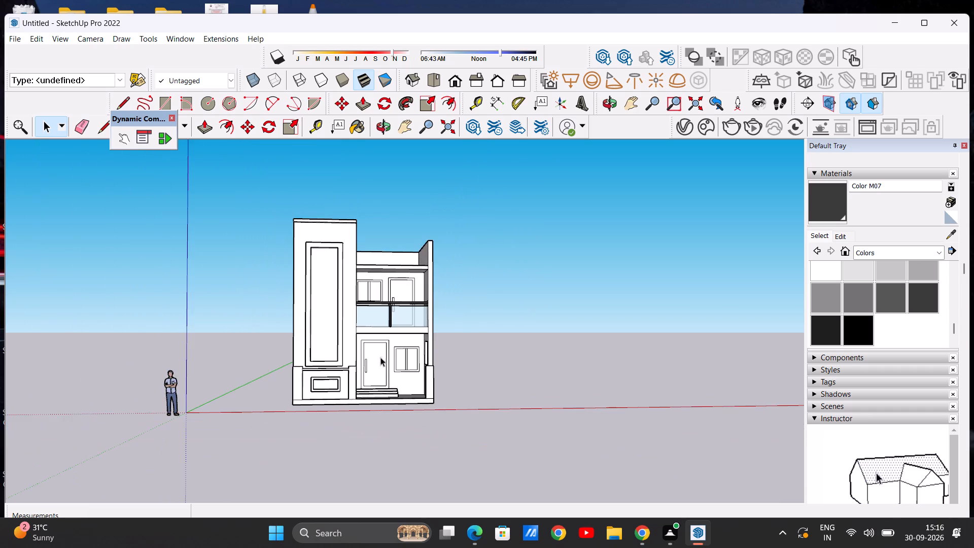
pyautogui.scroll(3, 374, 297)
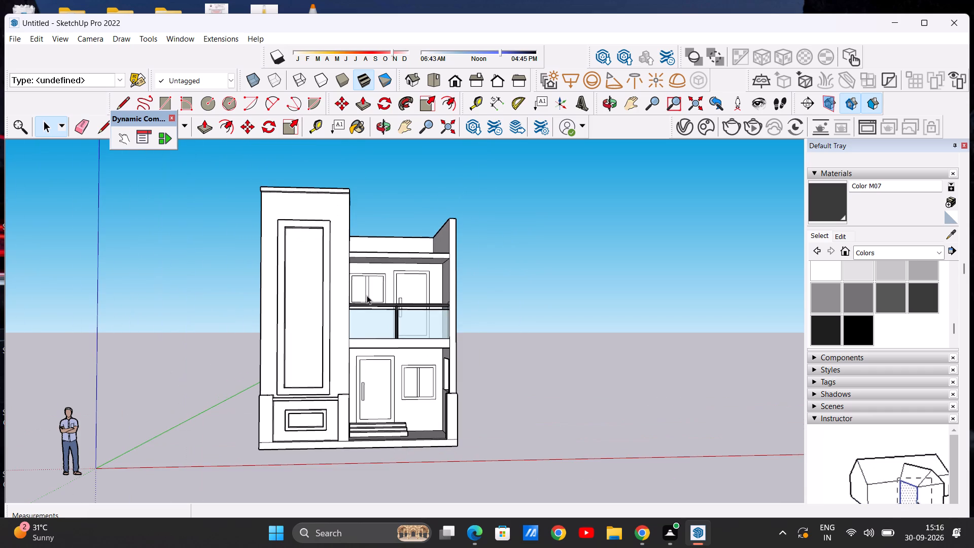
pyautogui.scroll(-2, 355, 296)
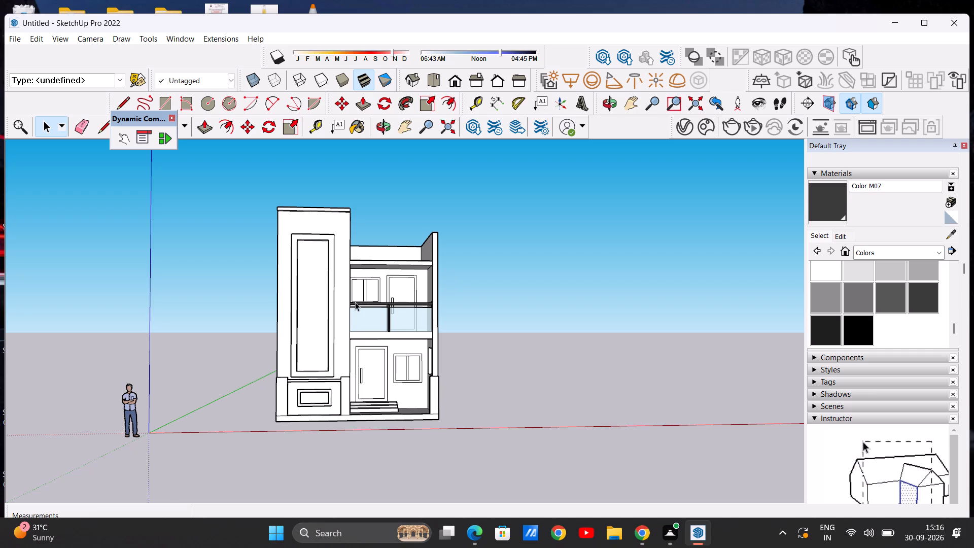
pyautogui.scroll(-5, 355, 302)
pyautogui.scroll(4, 339, 323)
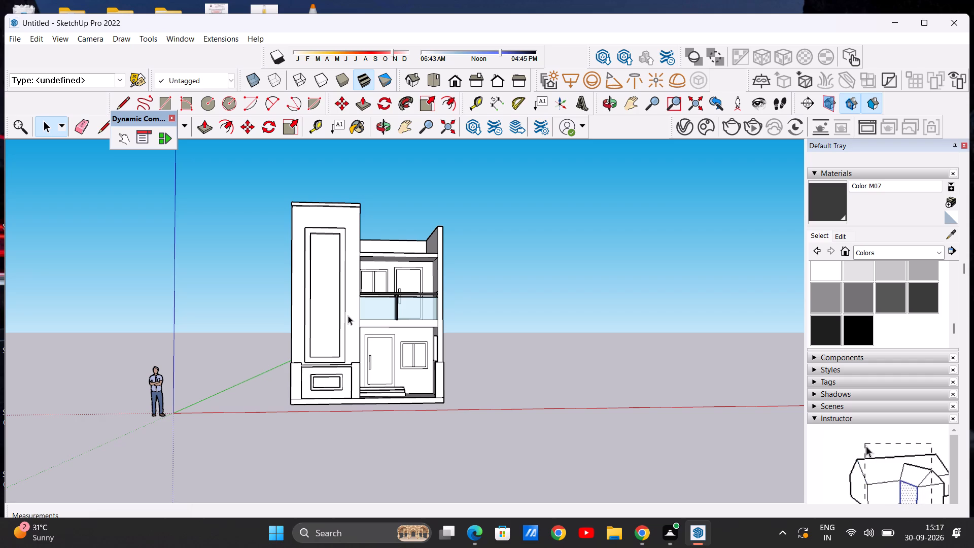
pyautogui.scroll(-11, 353, 316)
pyautogui.scroll(7, 401, 359)
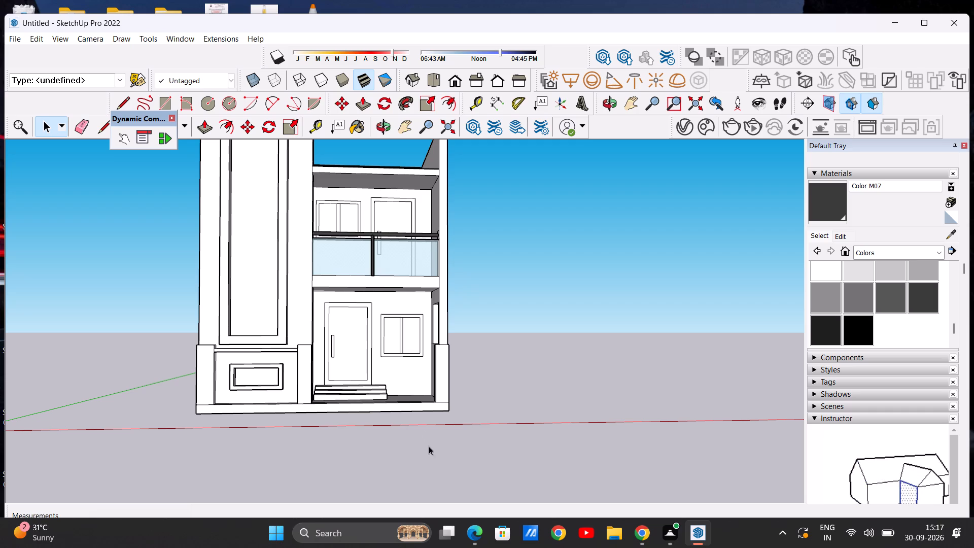
pyautogui.scroll(-5, 409, 241)
pyautogui.scroll(4, 398, 238)
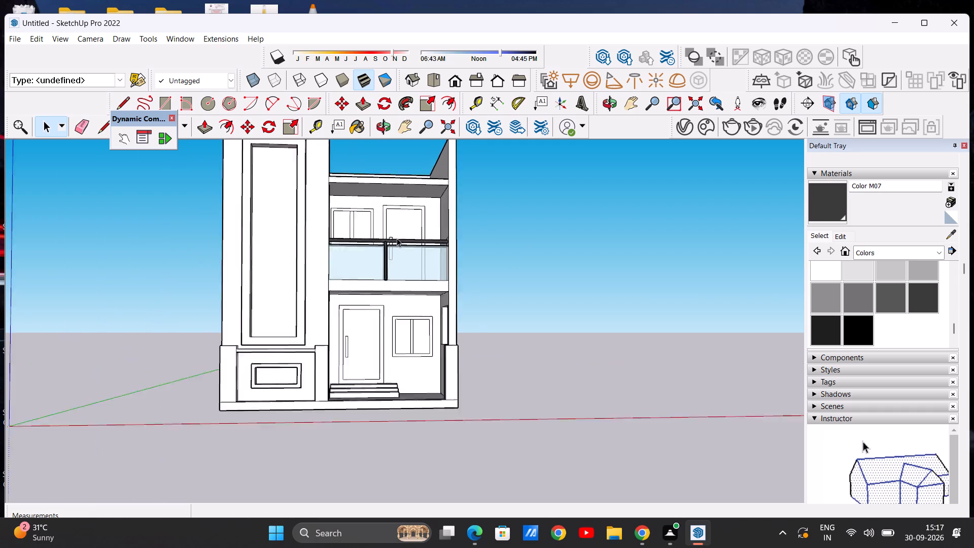
pyautogui.scroll(3, 397, 238)
pyautogui.scroll(-4, 444, 239)
pyautogui.scroll(6, 376, 257)
pyautogui.scroll(9, 431, 251)
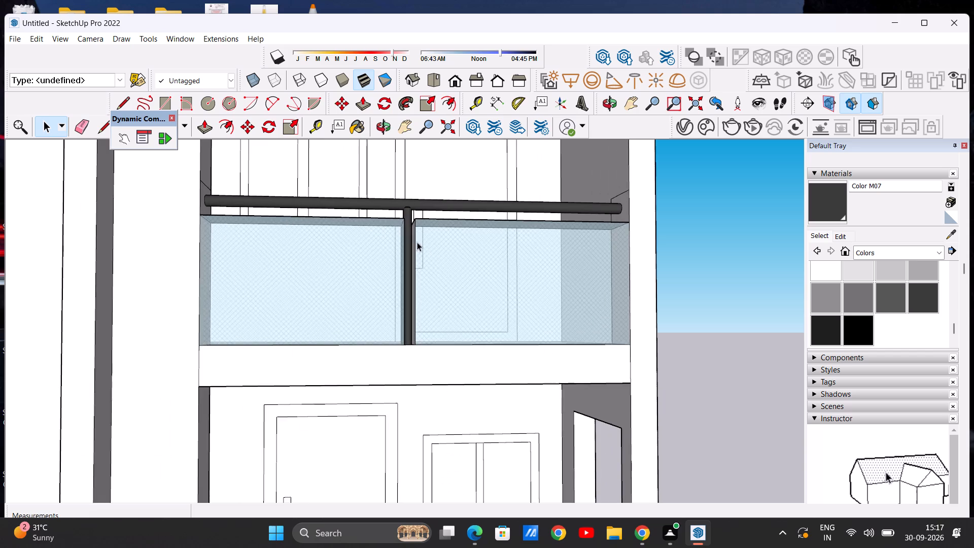
pyautogui.moveTo(409, 249); pyautogui.dragTo(385, 245, button='middle')
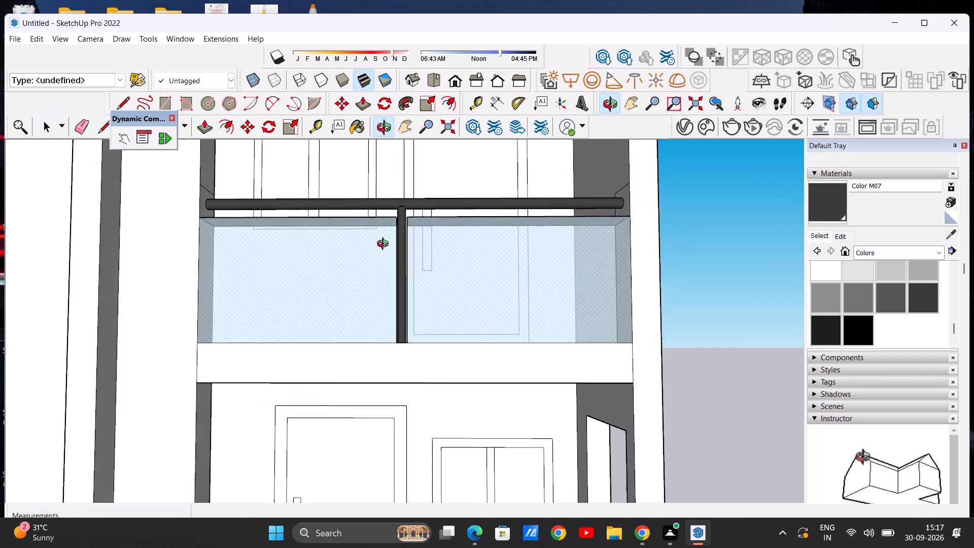
pyautogui.moveTo(385, 245); pyautogui.dragTo(384, 261, button='middle')
pyautogui.scroll(-17, 413, 247)
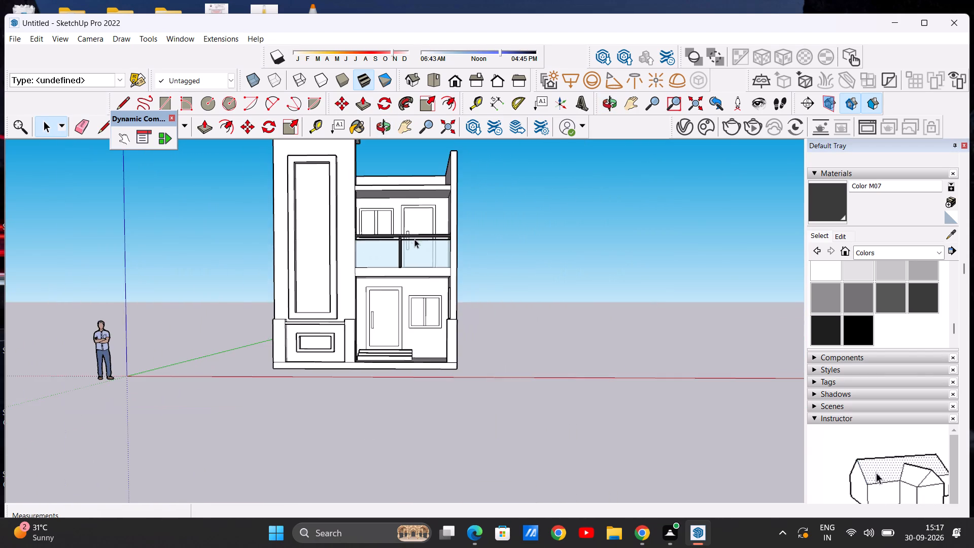
# Examine the first-floor balcony's glass railing and the door behind it up close, and review the whole front facade.
pyautogui.scroll(-5, 419, 228)
pyautogui.scroll(6, 434, 223)
pyautogui.scroll(-5, 419, 240)
pyautogui.scroll(5, 398, 246)
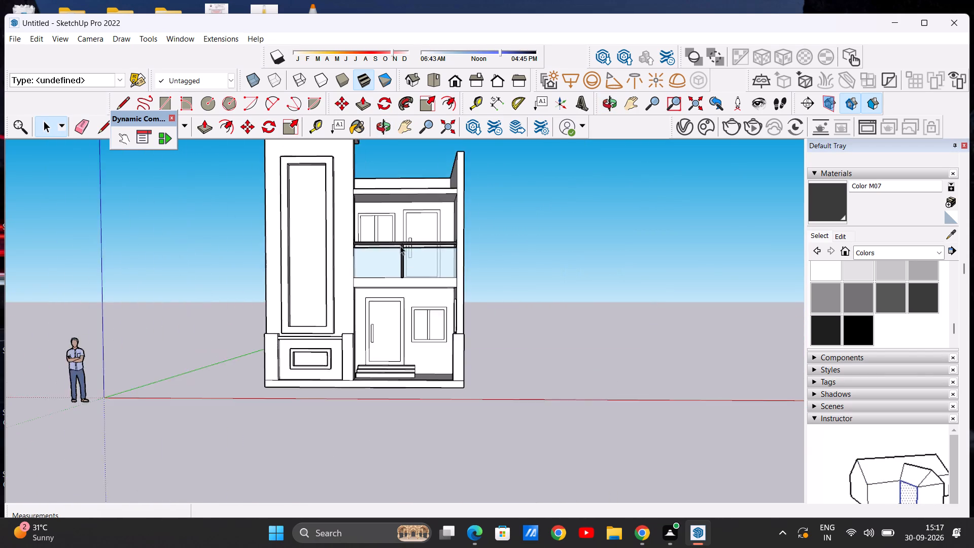
pyautogui.scroll(12, 400, 246)
pyautogui.scroll(13, 402, 255)
pyautogui.scroll(-2, 403, 255)
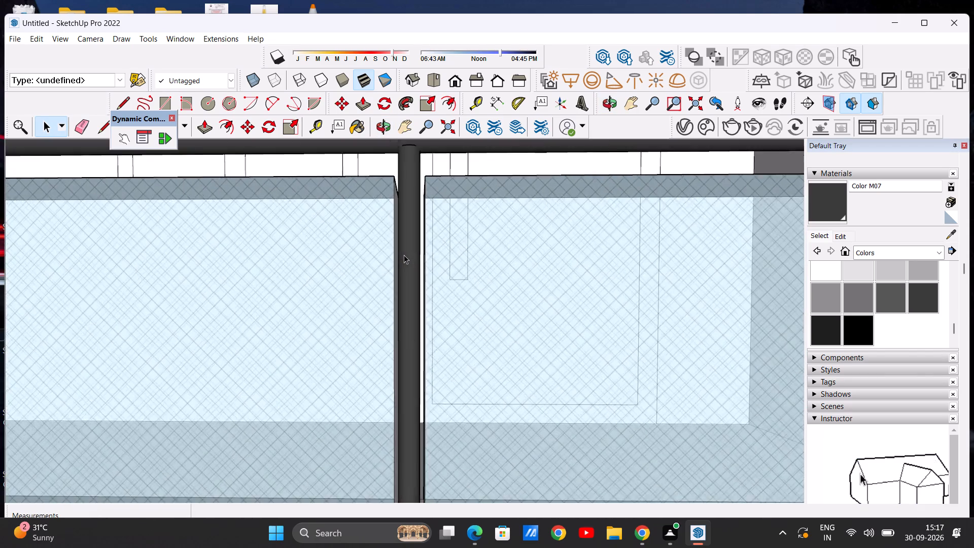
pyautogui.scroll(-5, 404, 255)
pyautogui.moveTo(402, 250); pyautogui.dragTo(406, 271, button='middle')
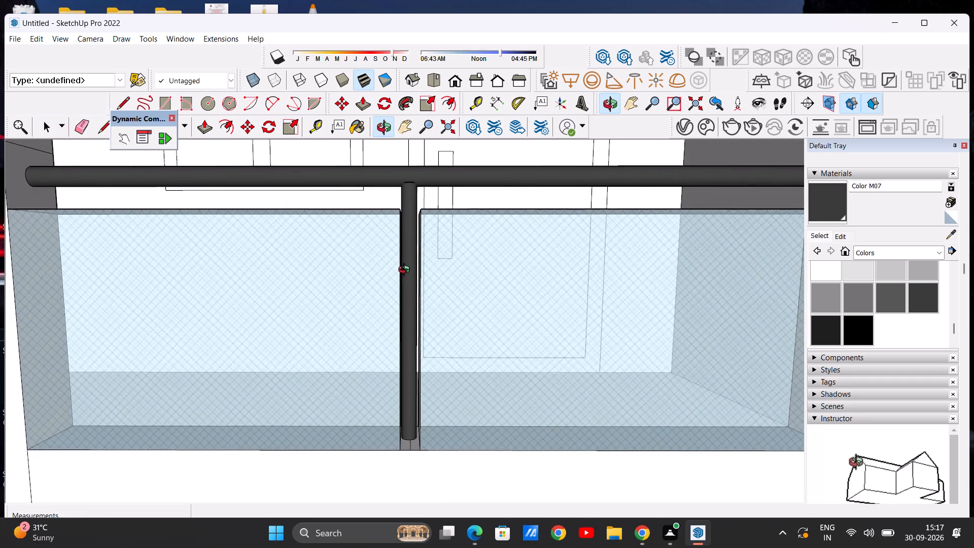
pyautogui.scroll(-8, 400, 266)
pyautogui.scroll(2, 403, 250)
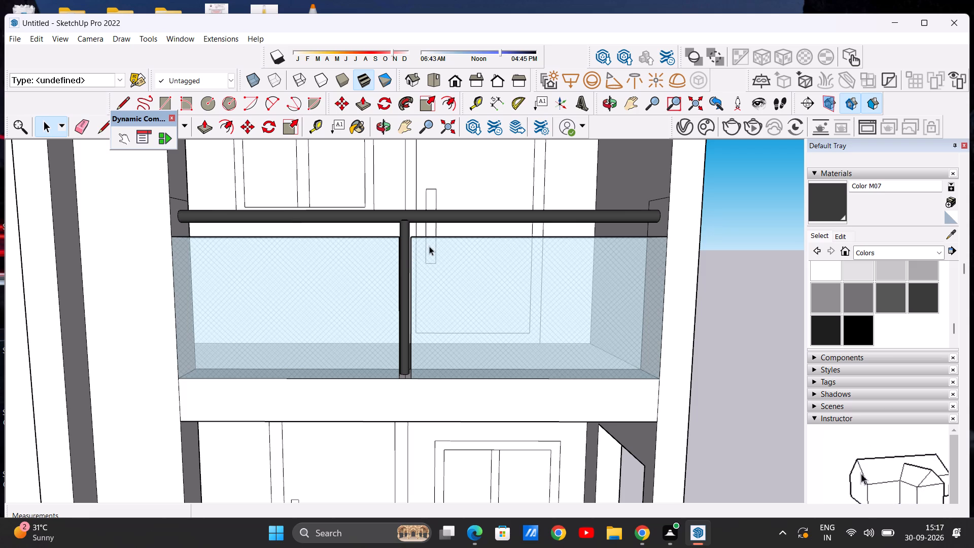
pyautogui.scroll(-15, 246, 360)
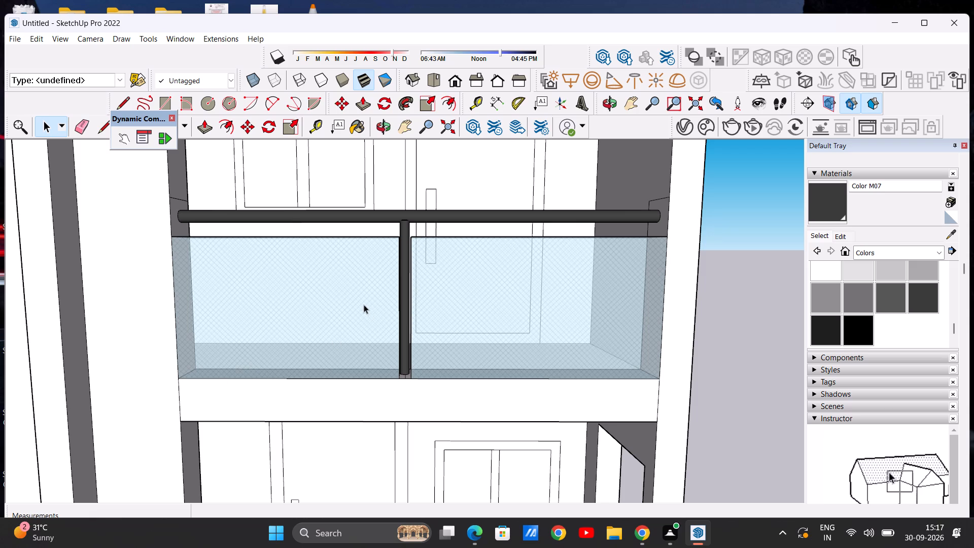
pyautogui.scroll(-20, 364, 304)
pyautogui.scroll(-11, 364, 304)
pyautogui.scroll(5, 390, 279)
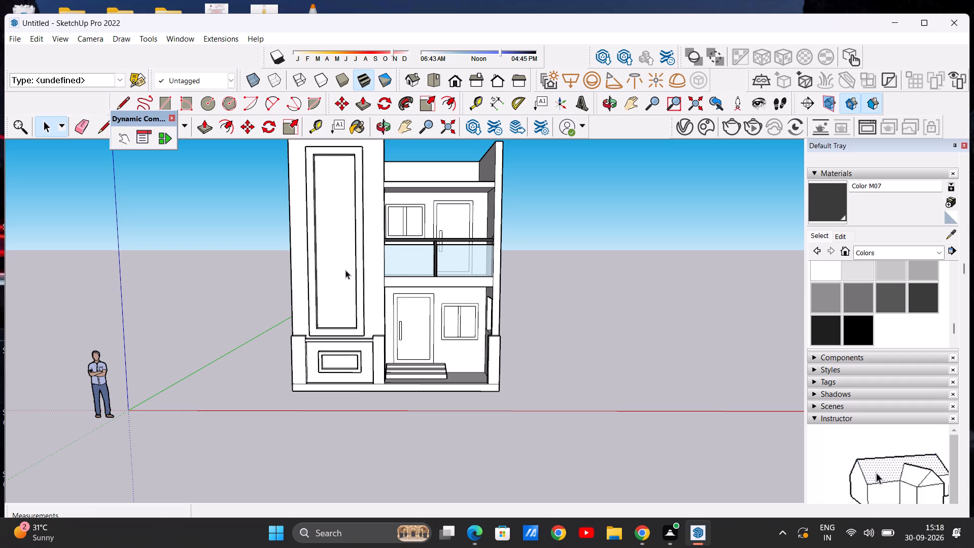
pyautogui.scroll(-4, 343, 273)
pyautogui.scroll(2, 339, 279)
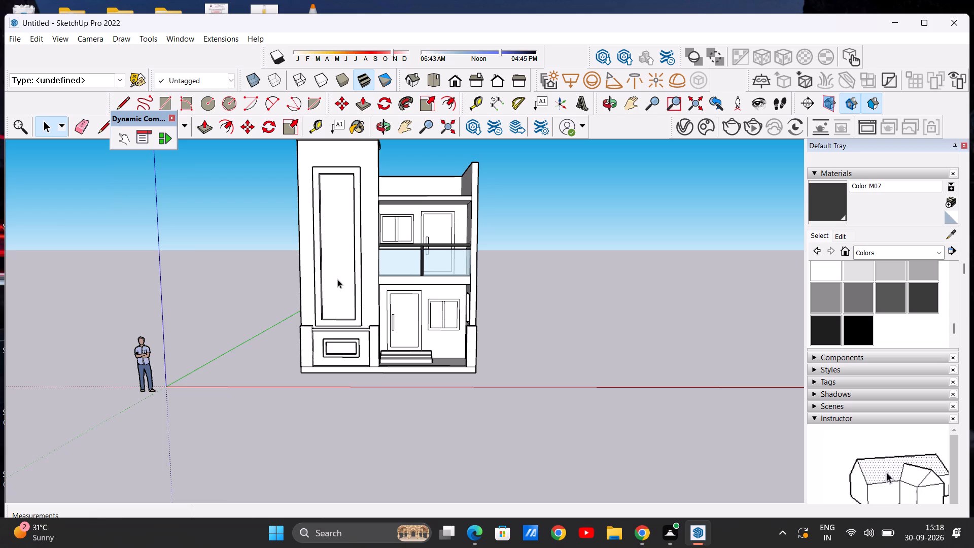
pyautogui.scroll(-4, 337, 279)
pyautogui.scroll(5, 382, 276)
pyautogui.scroll(-2, 373, 271)
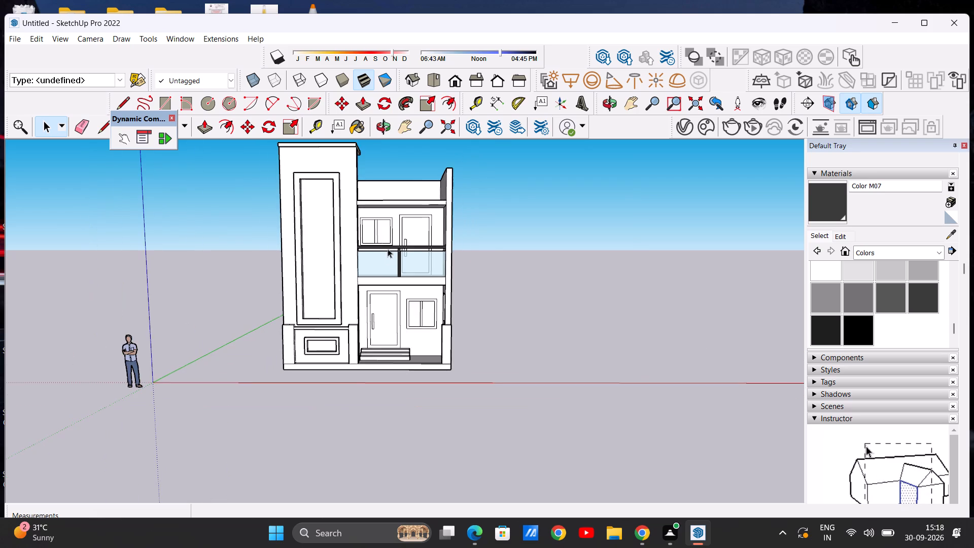
# Paint the first-floor window's outer frame and centre mullion with Wood Veneer 01 from the Wood materials.
pyautogui.scroll(5, 376, 225)
pyautogui.scroll(4, 438, 227)
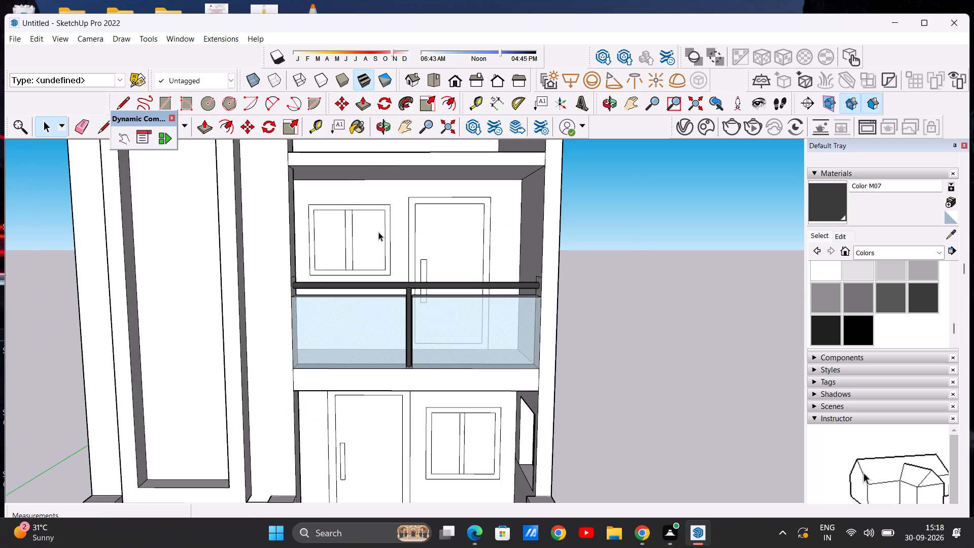
pyautogui.scroll(1, 378, 232)
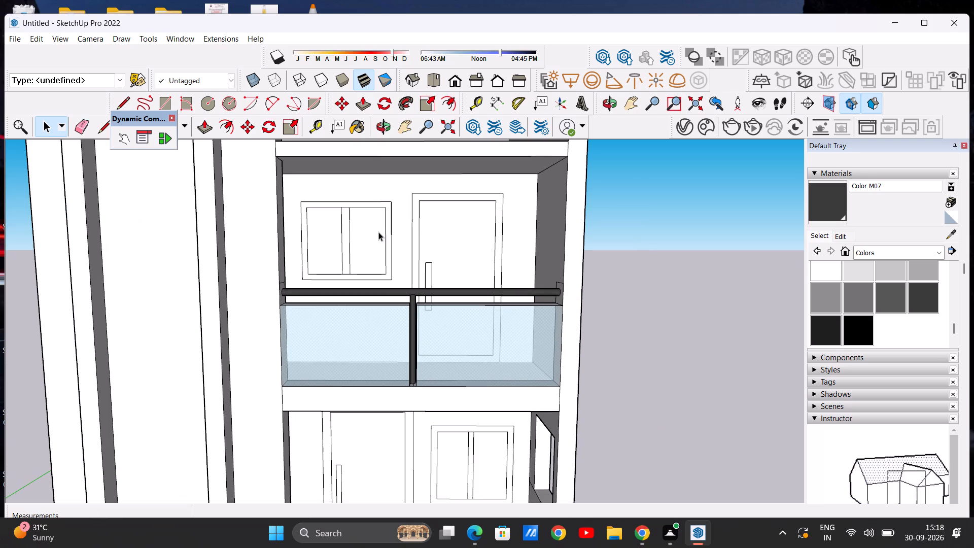
pyautogui.scroll(-1, 381, 233)
pyautogui.scroll(1, 359, 253)
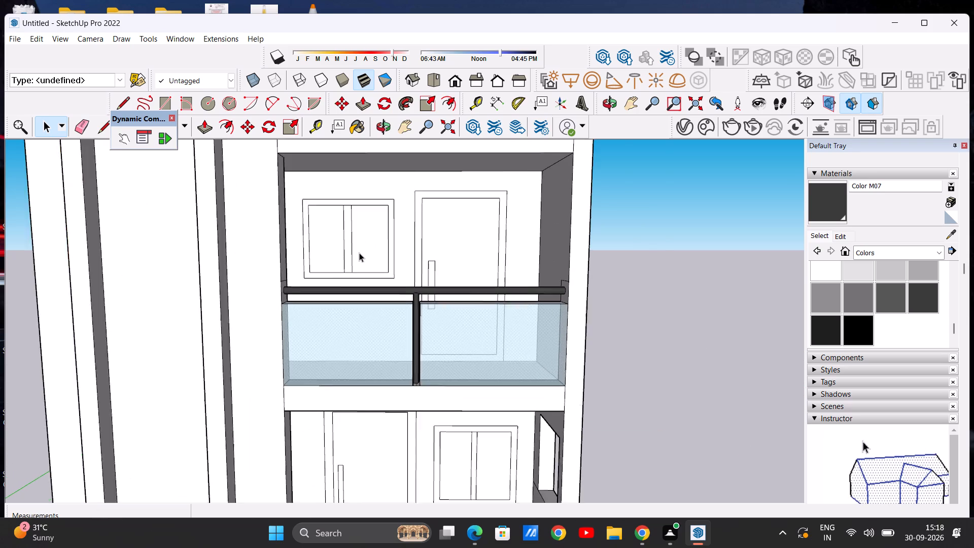
pyautogui.scroll(2, 359, 253)
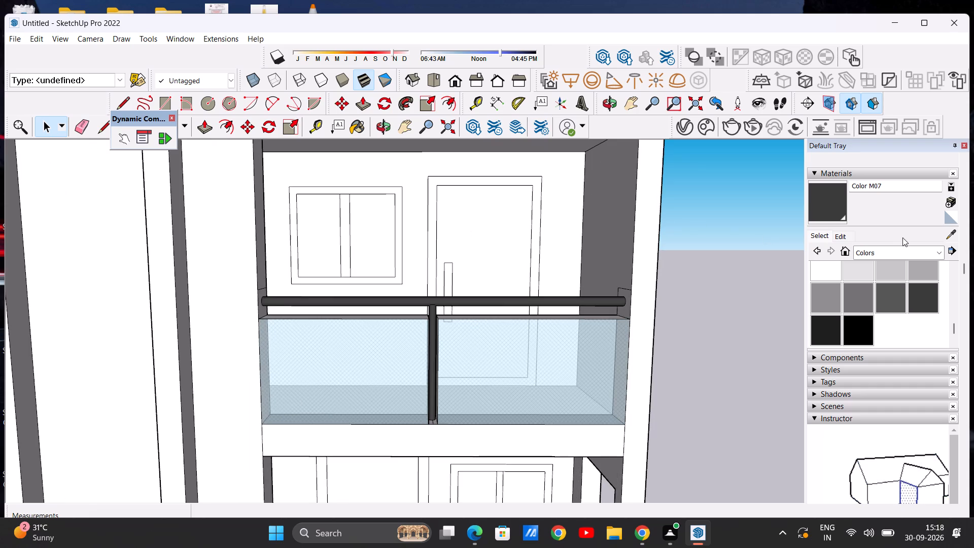
pyautogui.click(937, 255)
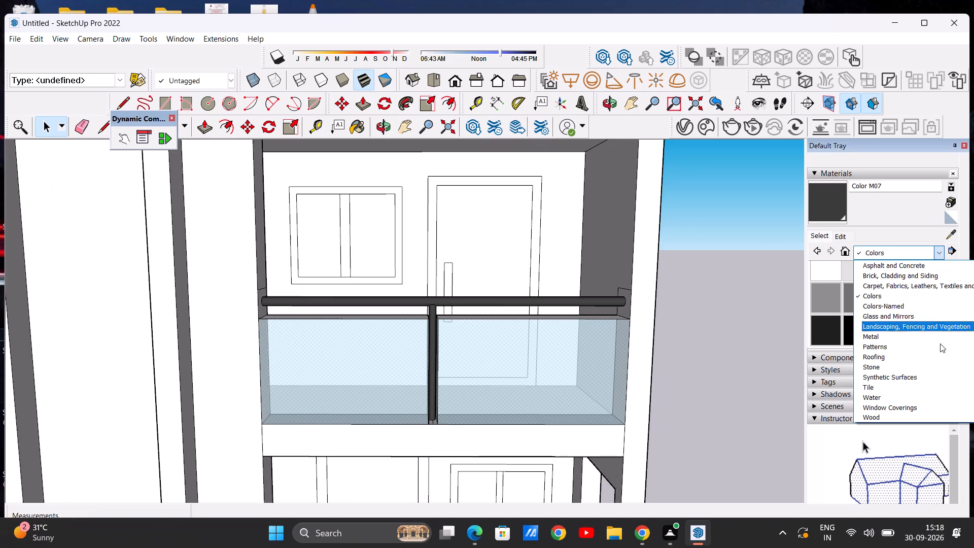
pyautogui.click(896, 420)
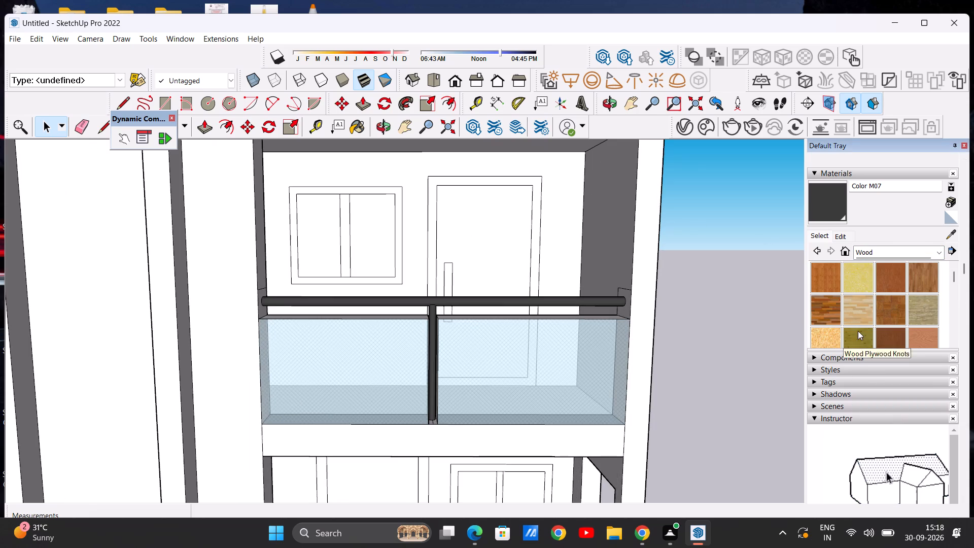
pyautogui.click(883, 337)
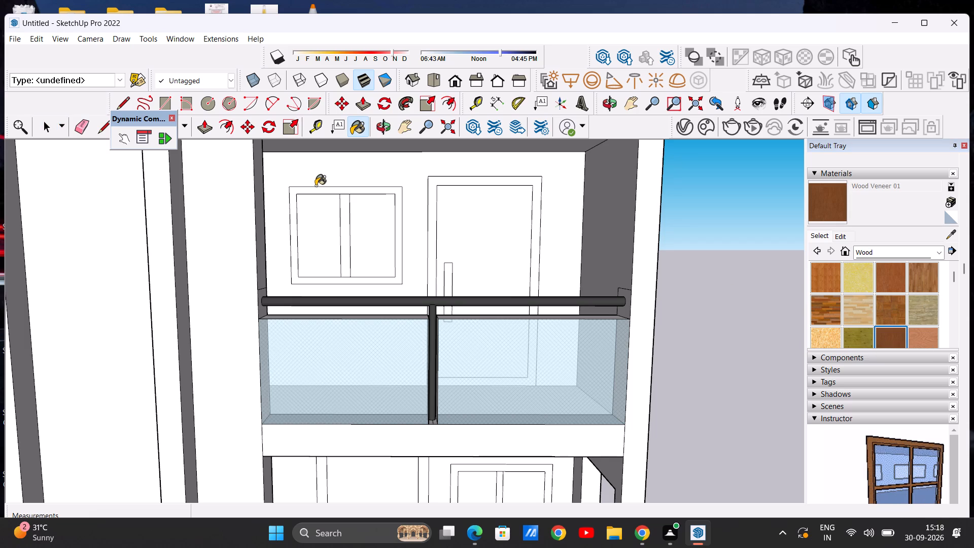
pyautogui.click(345, 192)
pyautogui.click(346, 204)
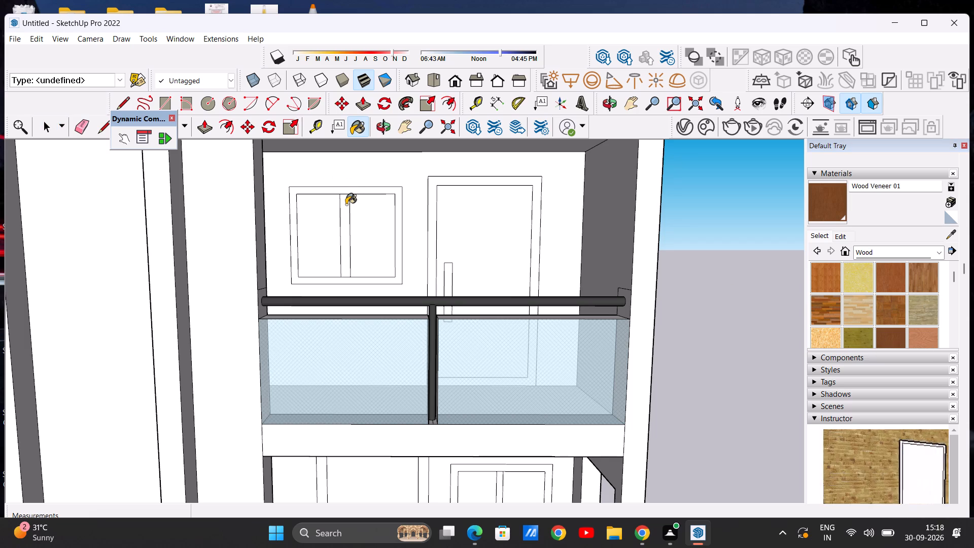
pyautogui.scroll(6, 341, 212)
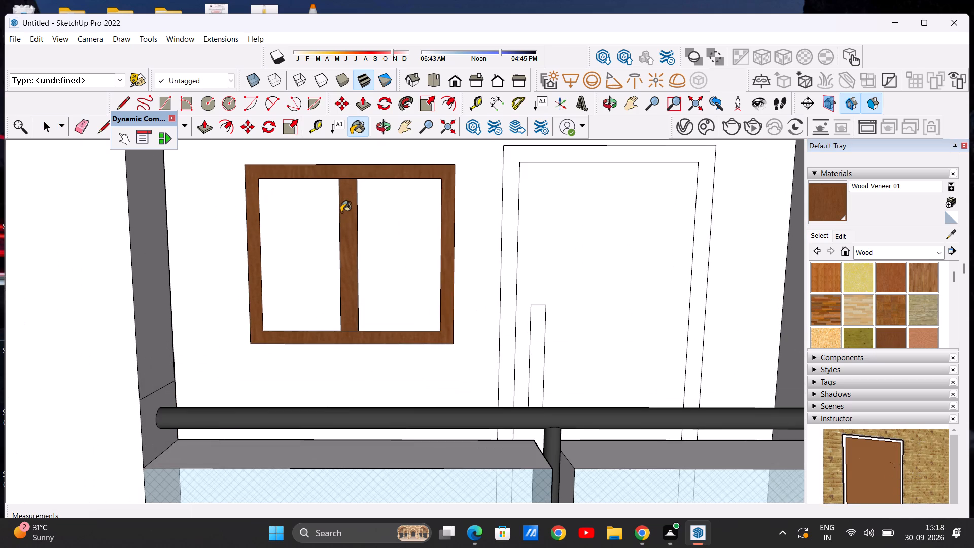
pyautogui.scroll(-6, 341, 212)
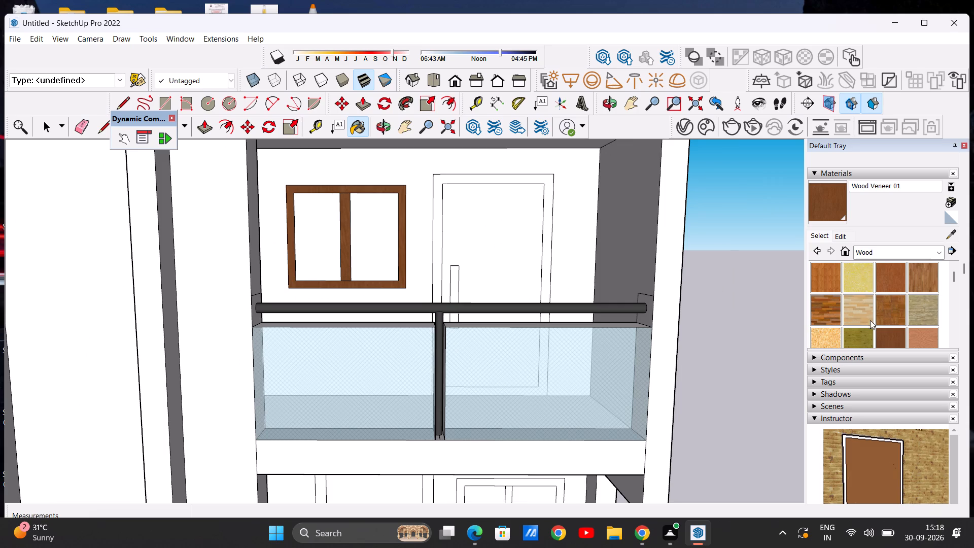
# Darken the Wood Veneer 01 material to a deep dark brown.
pyautogui.click(836, 234)
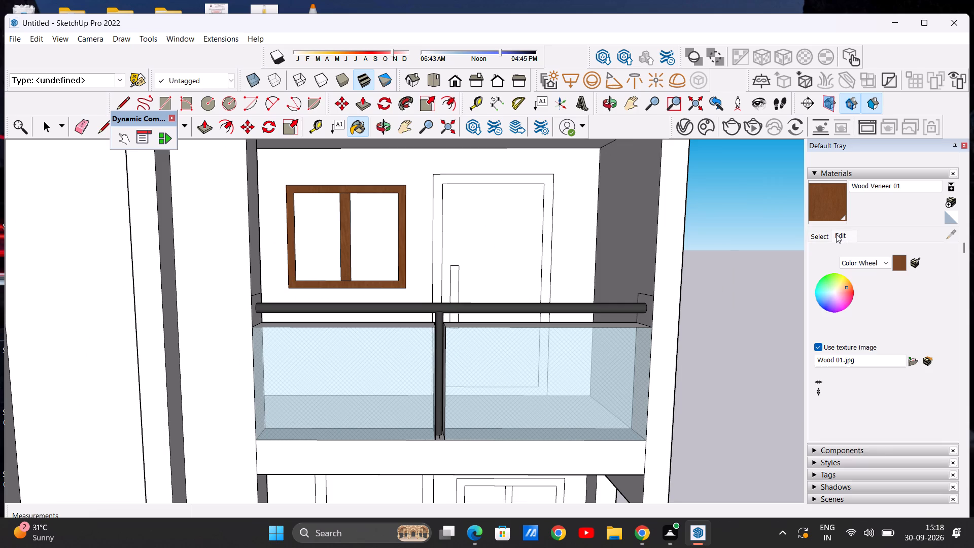
pyautogui.click(873, 310)
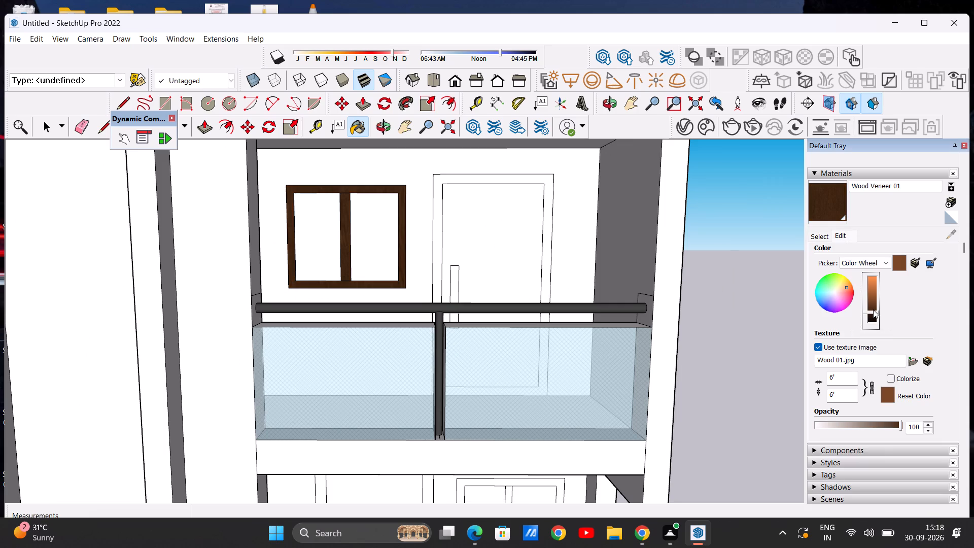
# Paint the first-floor balcony door's frame with the darkened Wood Veneer 01.
pyautogui.click(436, 208)
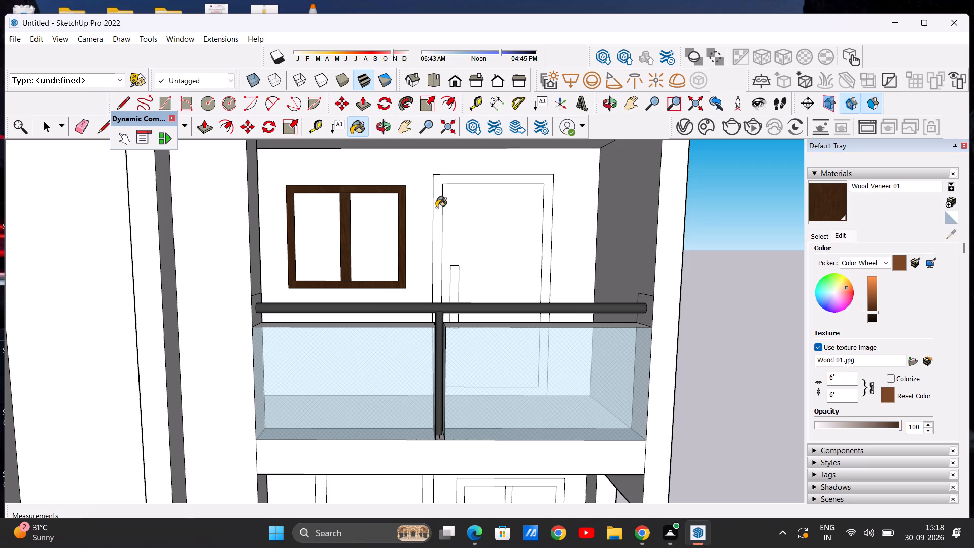
pyautogui.scroll(-9, 436, 208)
pyautogui.scroll(7, 453, 241)
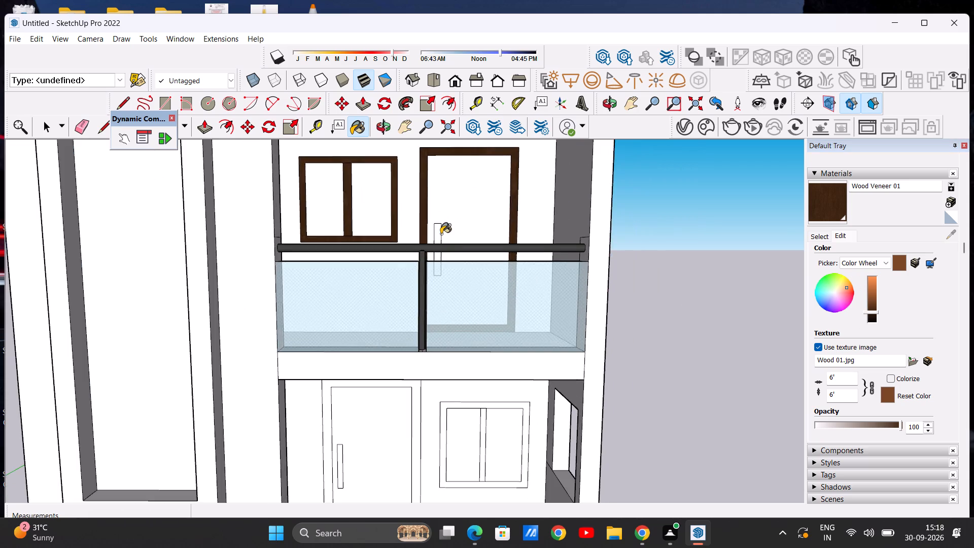
pyautogui.scroll(12, 441, 234)
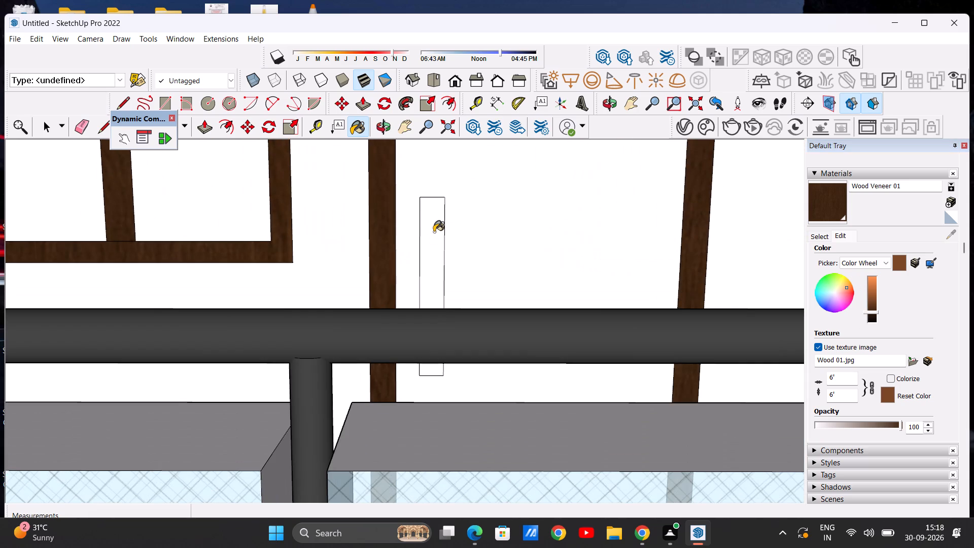
pyautogui.press('space')
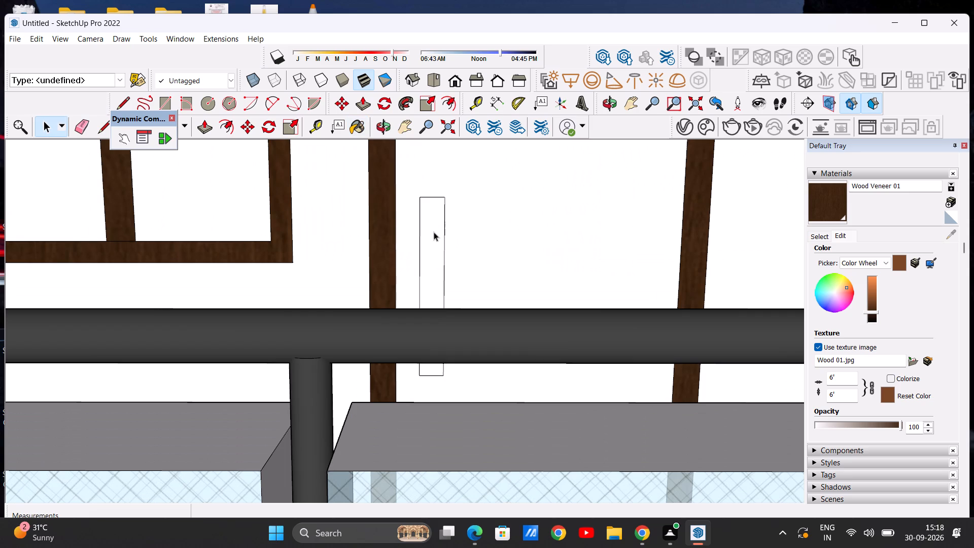
# Paint the ground-floor window's outer frame and centre mullion with the darkened Wood Veneer 01.
pyautogui.scroll(-20, 434, 232)
pyautogui.scroll(-5, 434, 232)
pyautogui.scroll(5, 443, 216)
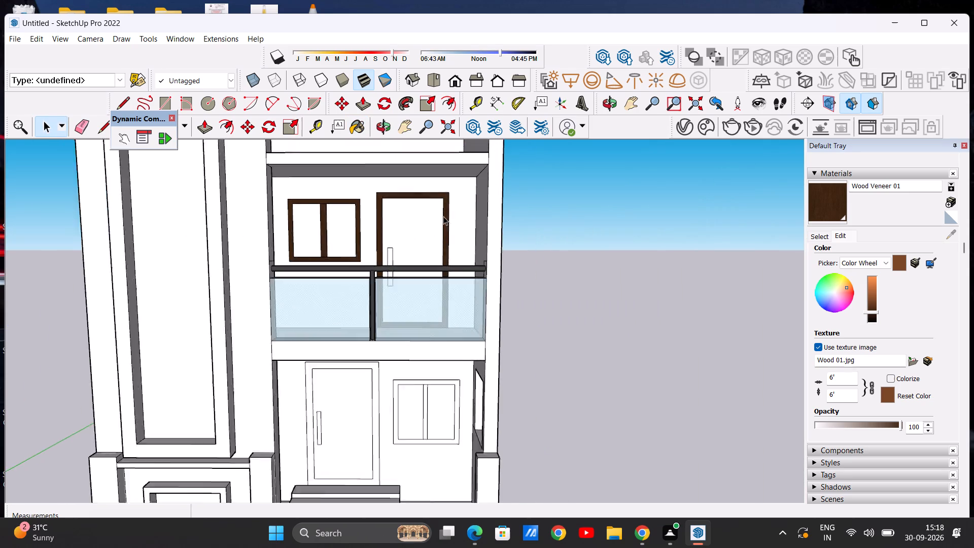
pyautogui.scroll(2, 443, 216)
pyautogui.scroll(-4, 446, 216)
pyautogui.scroll(7, 355, 225)
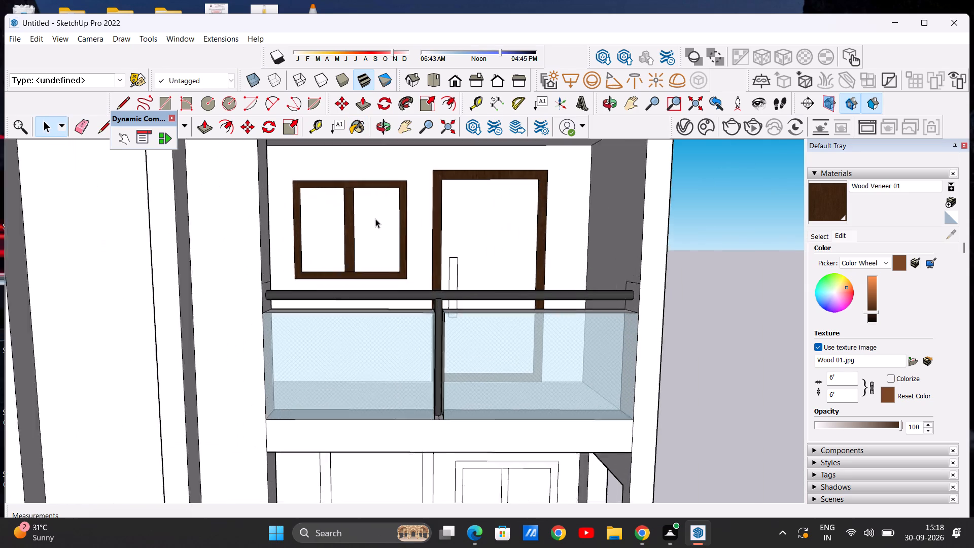
pyautogui.scroll(3, 375, 219)
pyautogui.scroll(-7, 351, 216)
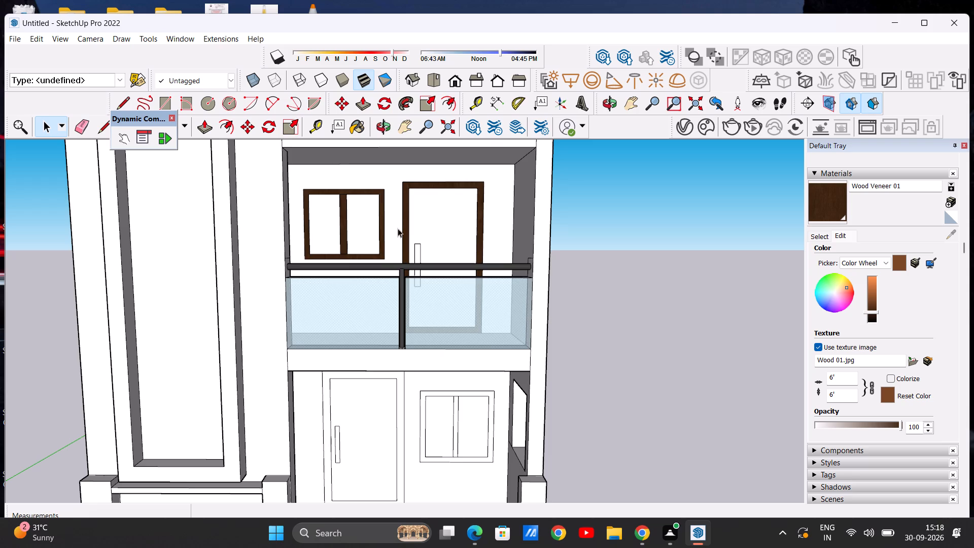
pyautogui.scroll(-5, 379, 227)
pyautogui.scroll(6, 369, 366)
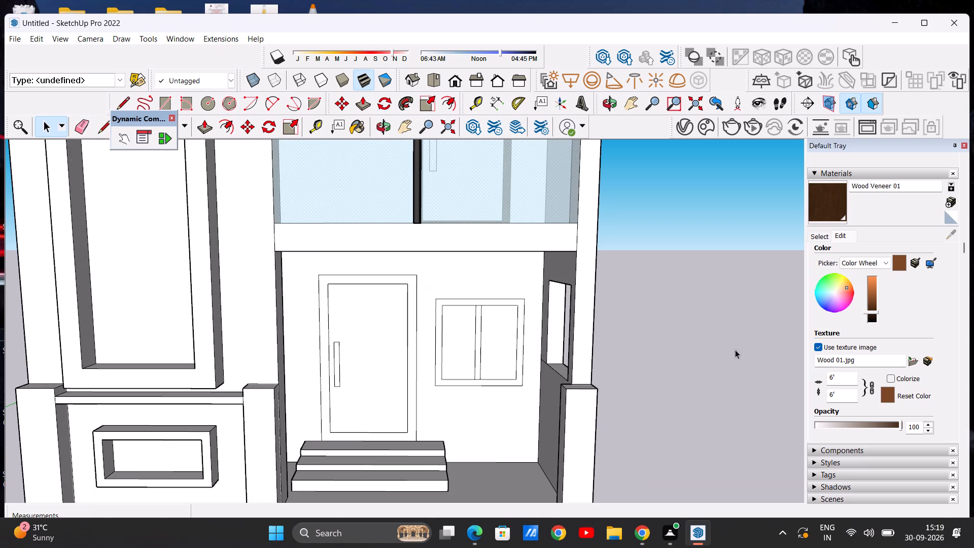
pyautogui.click(828, 202)
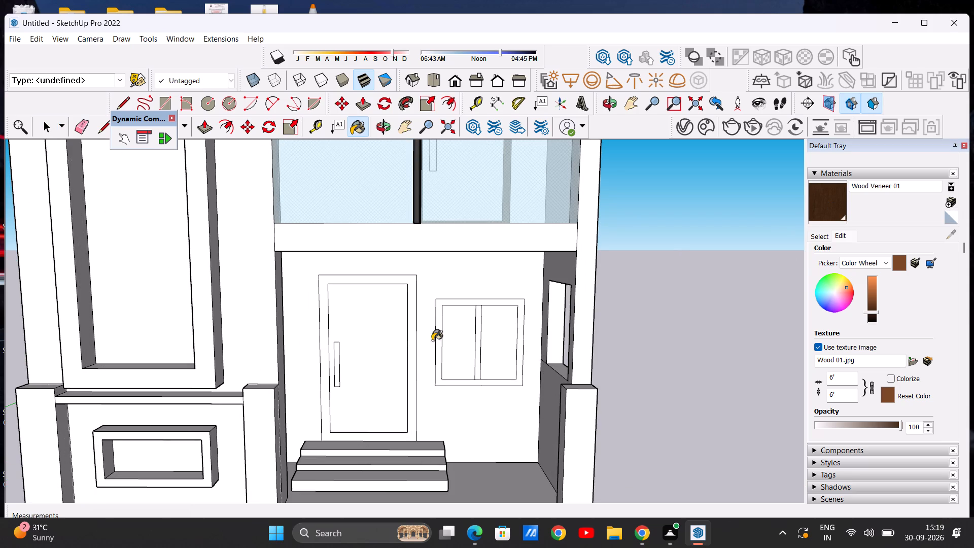
pyautogui.scroll(6, 445, 342)
pyautogui.click(431, 347)
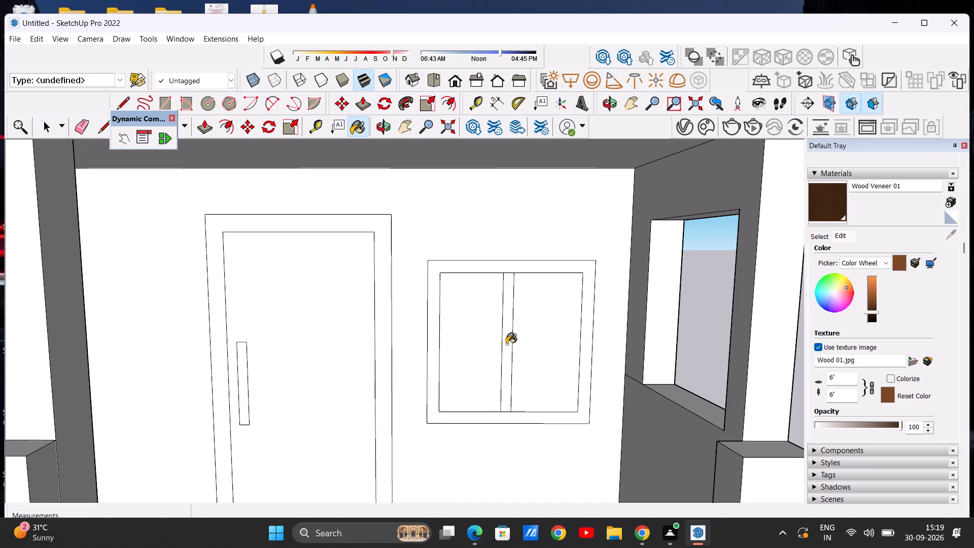
pyautogui.click(506, 344)
pyautogui.scroll(-13, 455, 334)
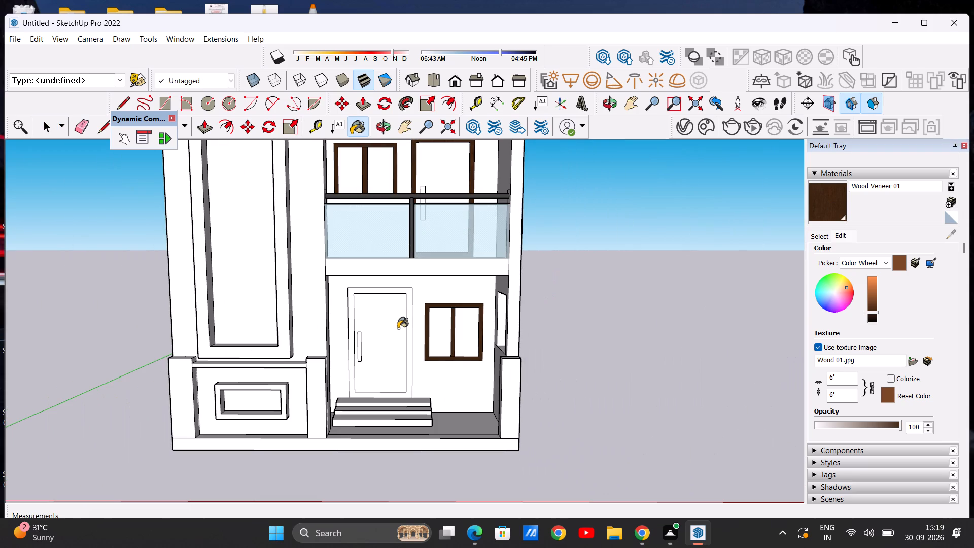
pyautogui.scroll(-2, 398, 328)
pyautogui.scroll(6, 443, 376)
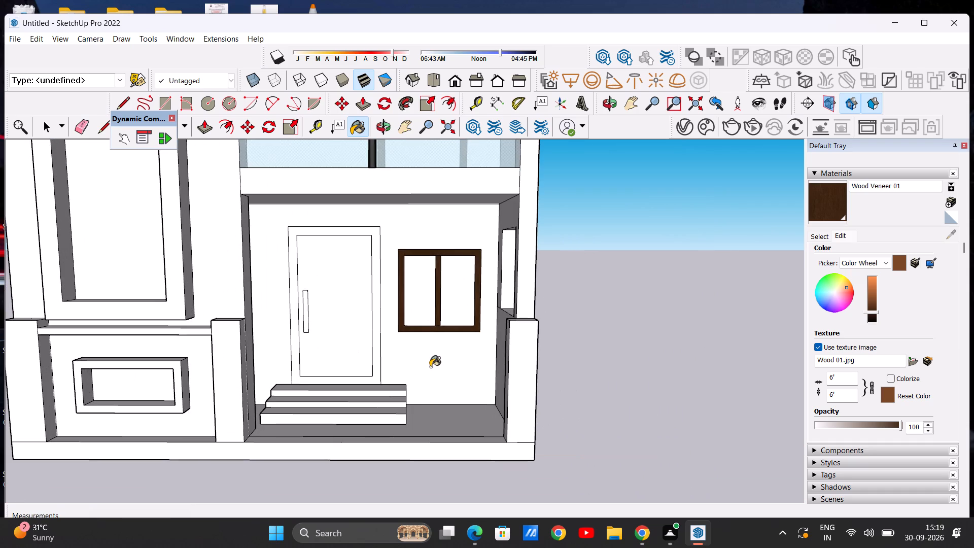
pyautogui.press('space')
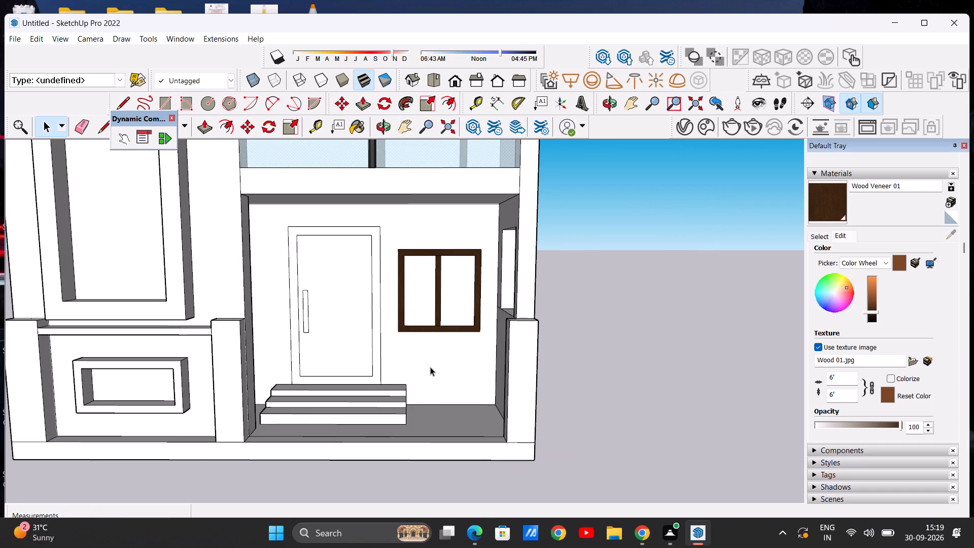
# Paint the ground-floor entrance door's frame and leaf with Wood Bamboo from the Wood materials.
pyautogui.scroll(-2, 237, 338)
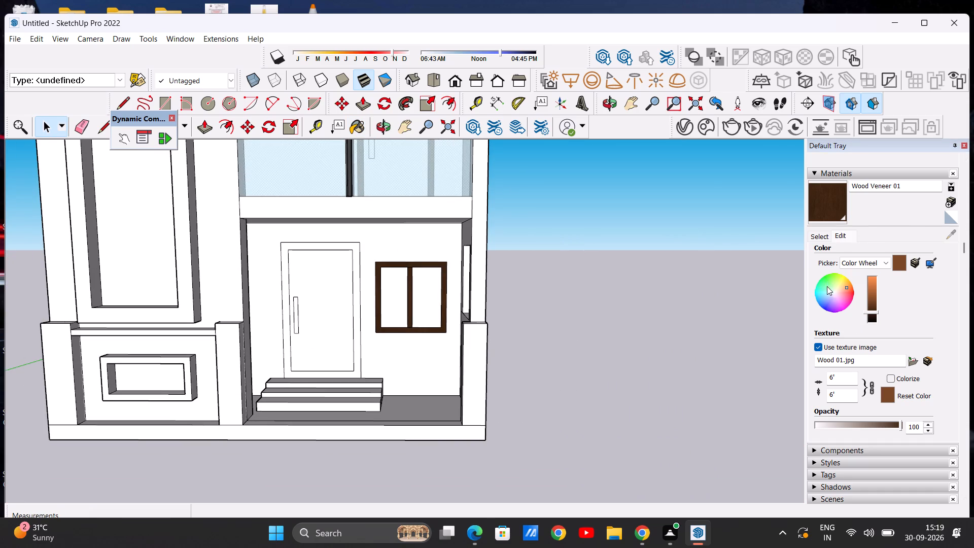
pyautogui.click(820, 238)
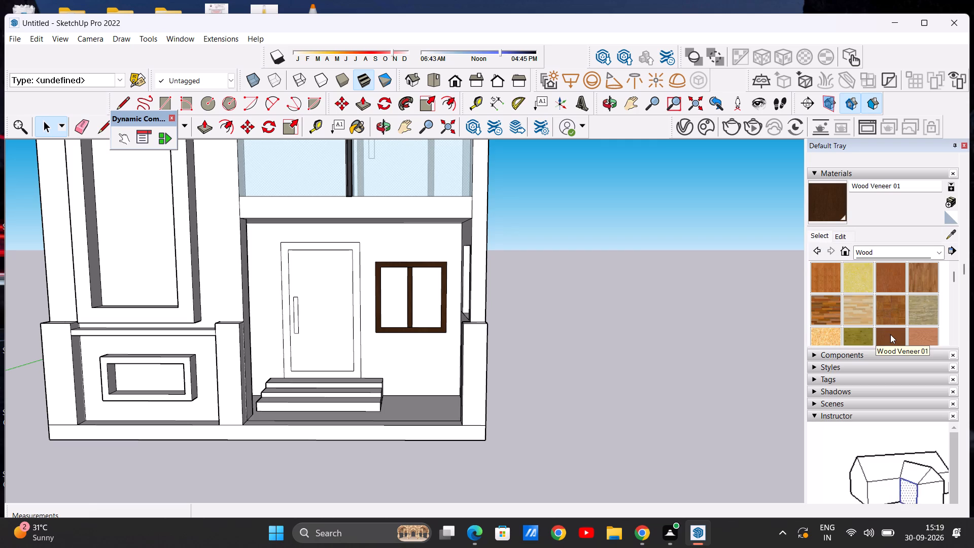
pyautogui.click(825, 278)
pyautogui.scroll(5, 357, 294)
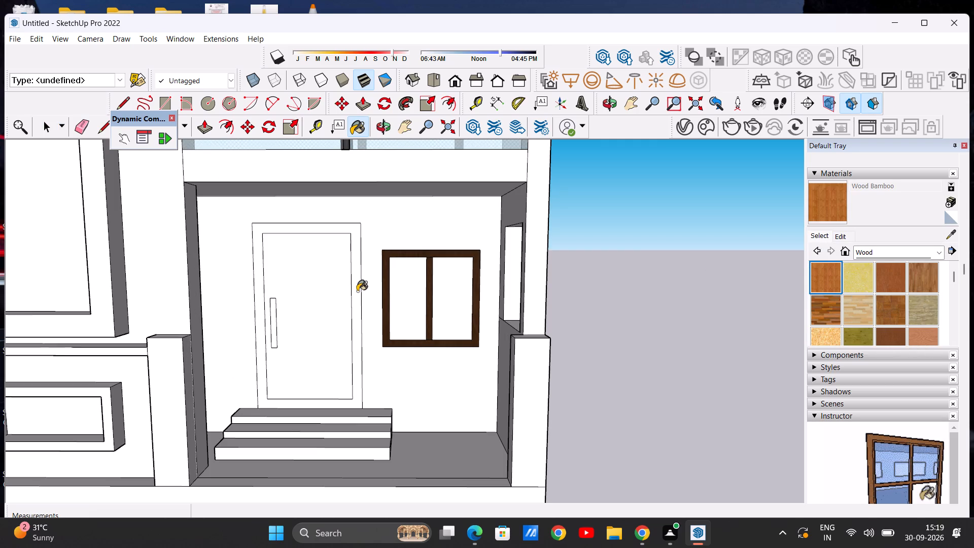
pyautogui.click(357, 291)
pyautogui.click(328, 300)
pyautogui.scroll(-4, 343, 319)
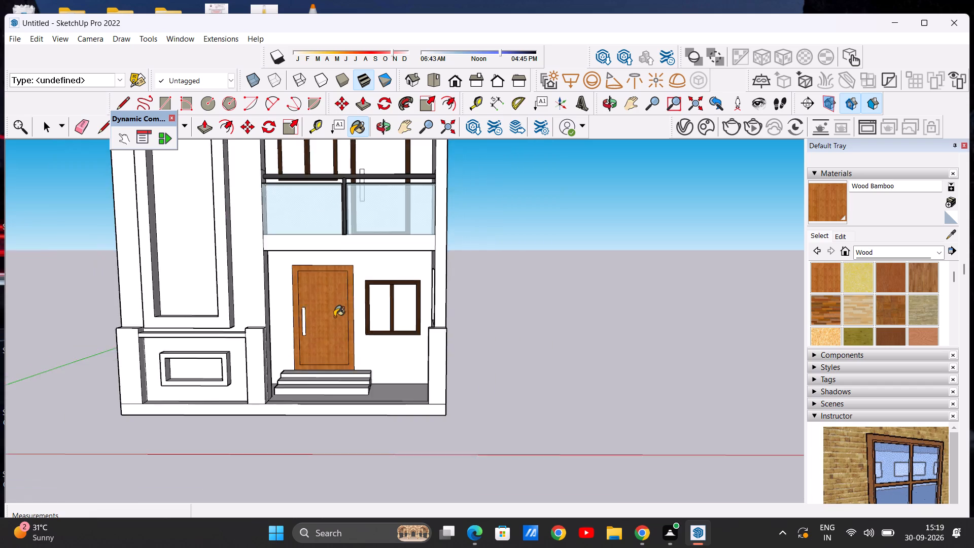
# Paint the first-floor balcony door's leaf with Wood Bamboo, leaving its dark frame as it is.
pyautogui.scroll(-11, 334, 317)
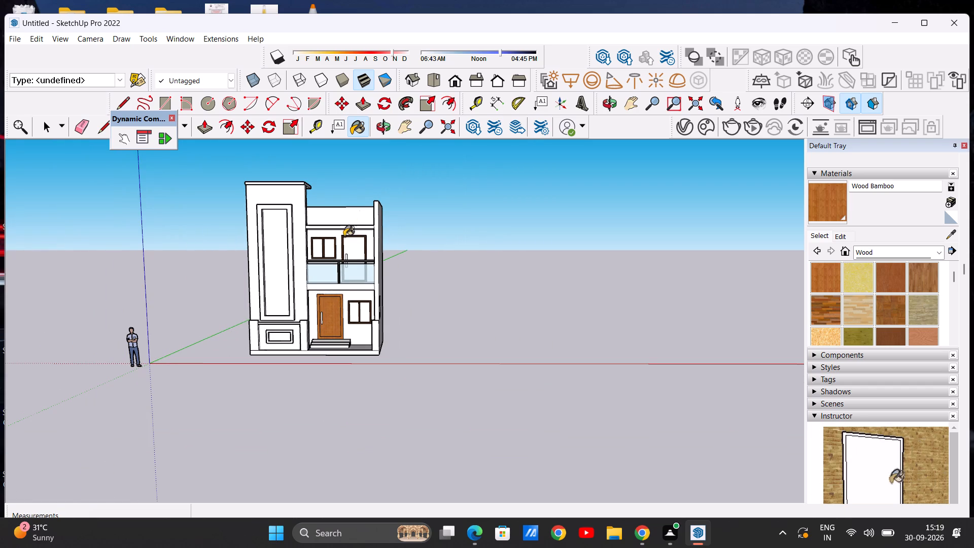
pyautogui.scroll(11, 344, 236)
pyautogui.click(368, 257)
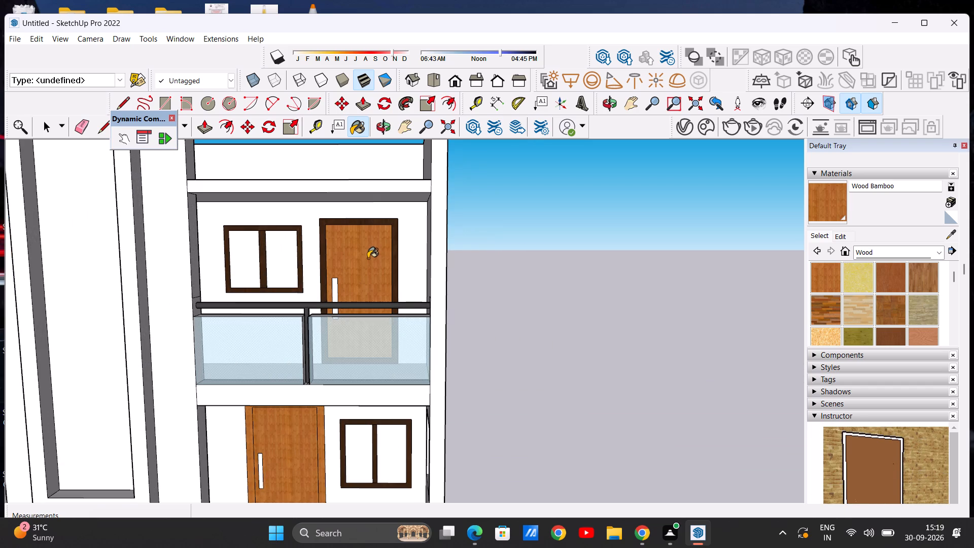
pyautogui.scroll(-6, 361, 258)
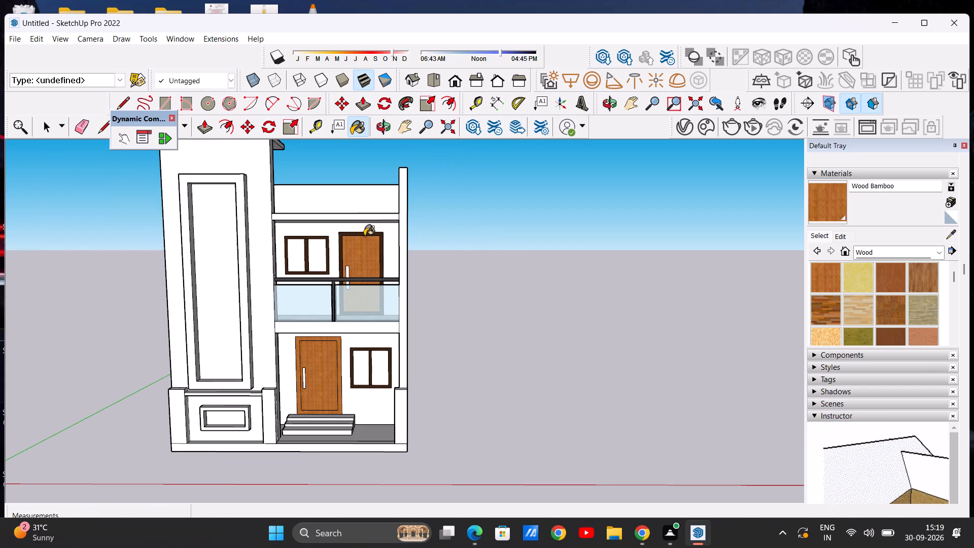
pyautogui.scroll(-5, 348, 236)
pyautogui.scroll(6, 359, 297)
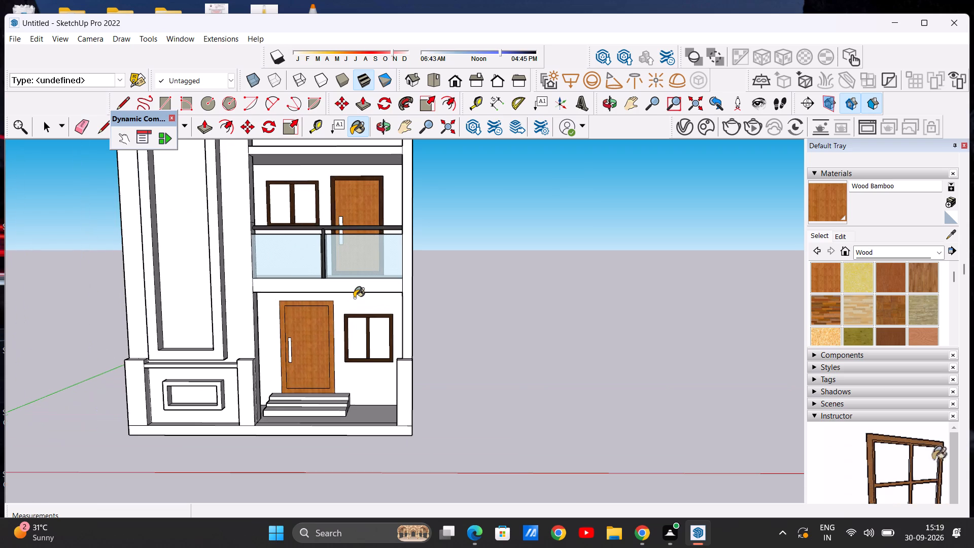
pyautogui.press('space')
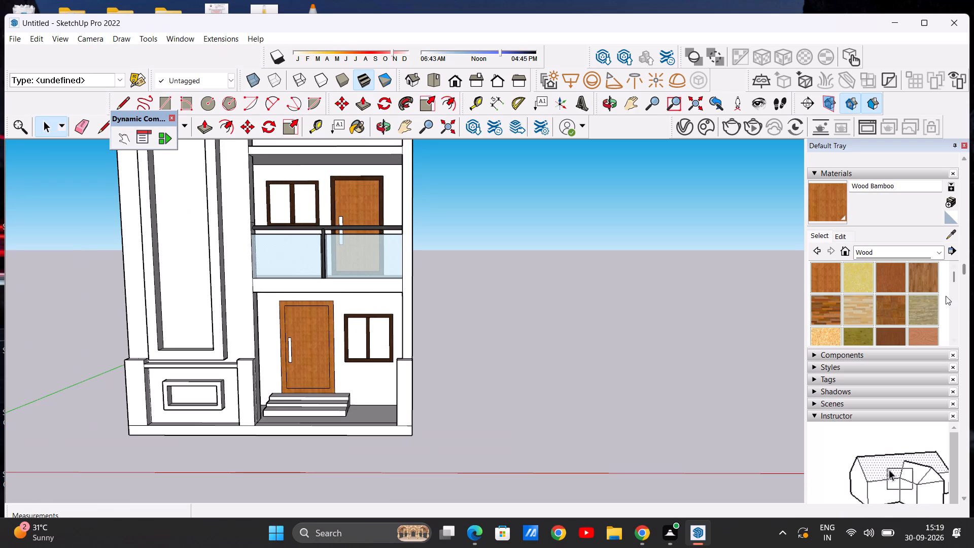
# Paint both panes of the ground-floor front window with Window Covering 01 from the Window Coverings materials.
pyautogui.click(935, 249)
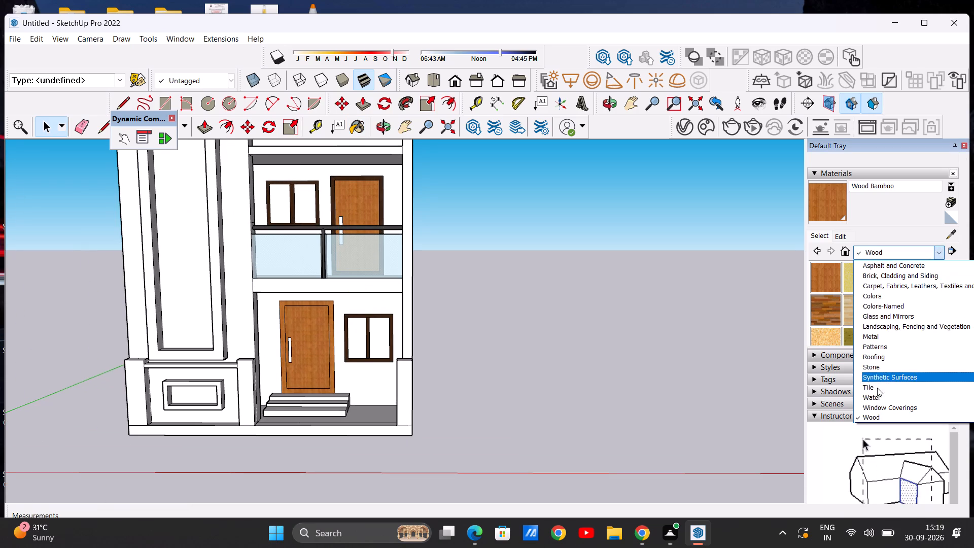
pyautogui.click(872, 405)
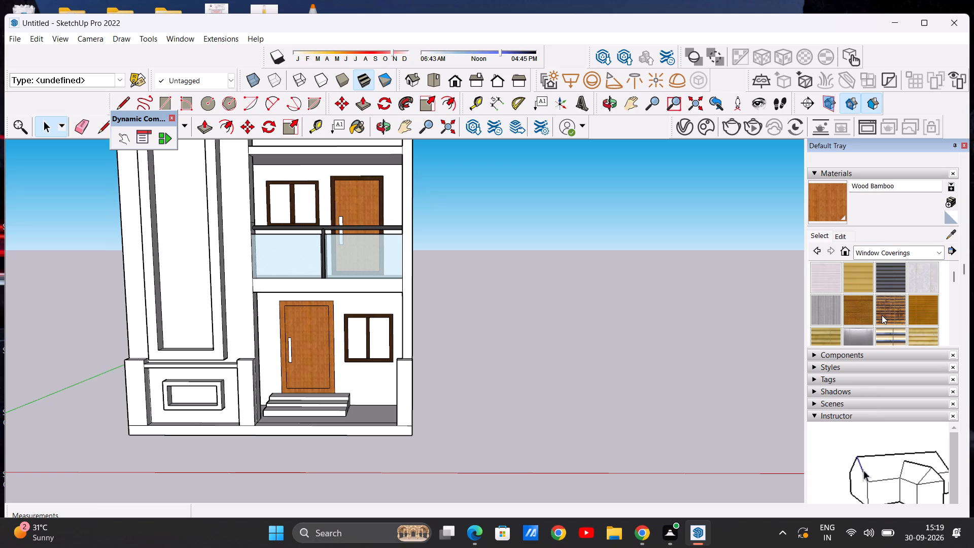
pyautogui.scroll(-1, 894, 303)
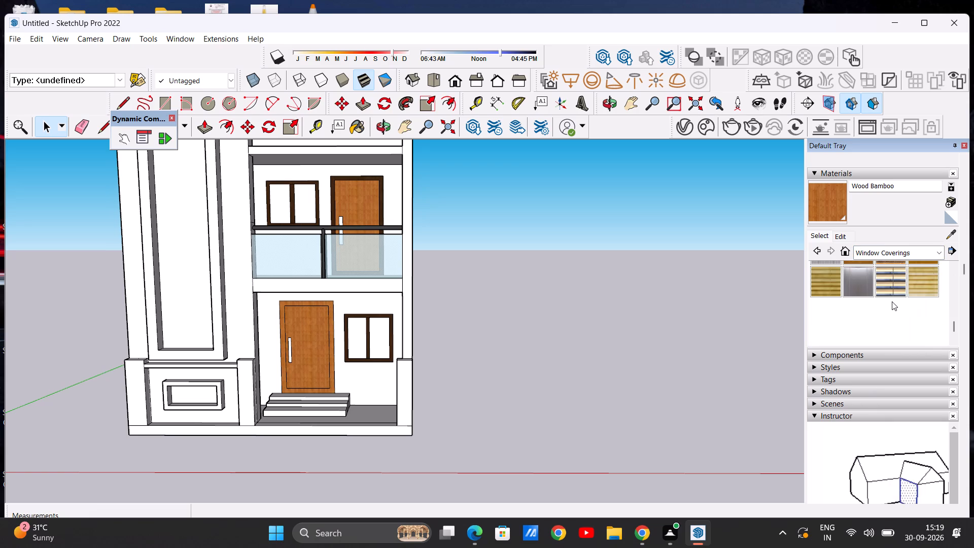
pyautogui.scroll(1, 892, 301)
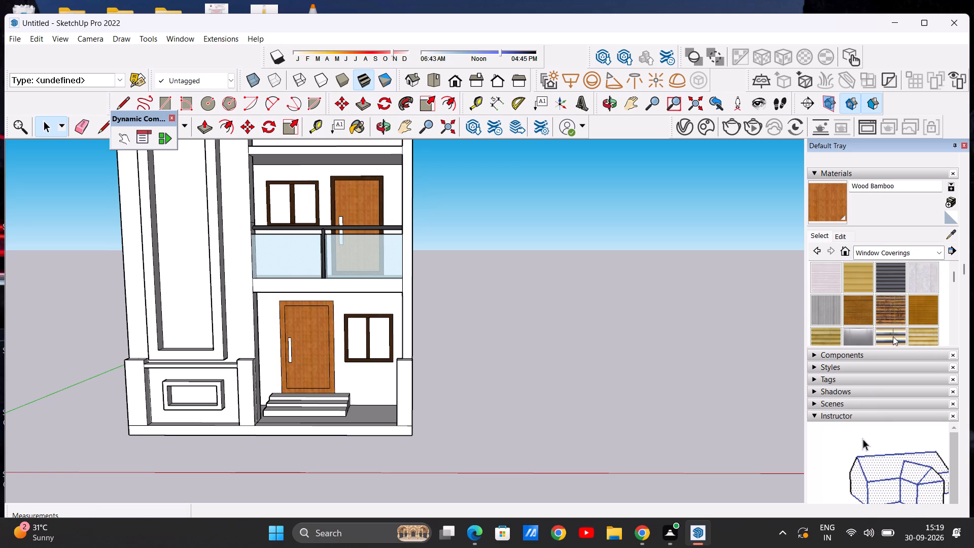
pyautogui.click(892, 336)
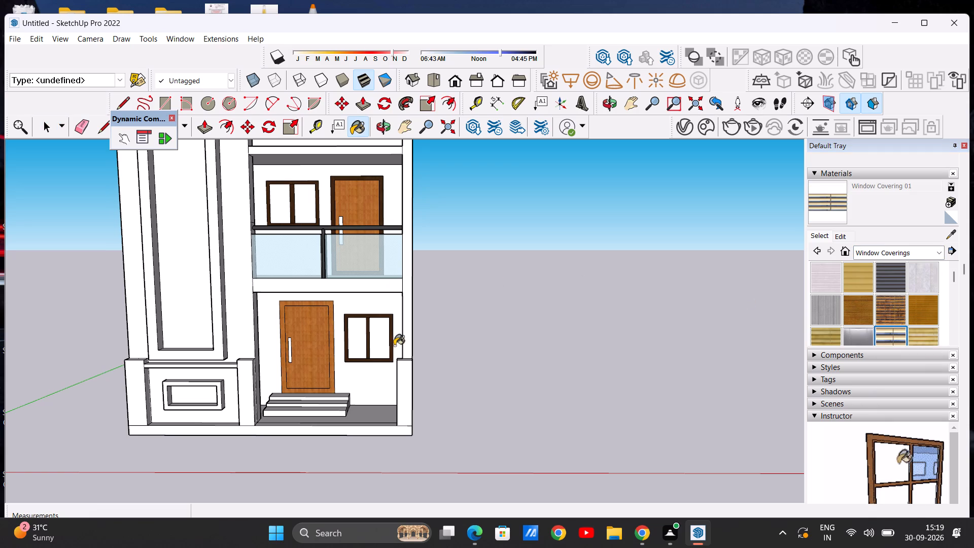
pyautogui.scroll(20, 393, 348)
pyautogui.scroll(3, 393, 348)
pyautogui.click(369, 339)
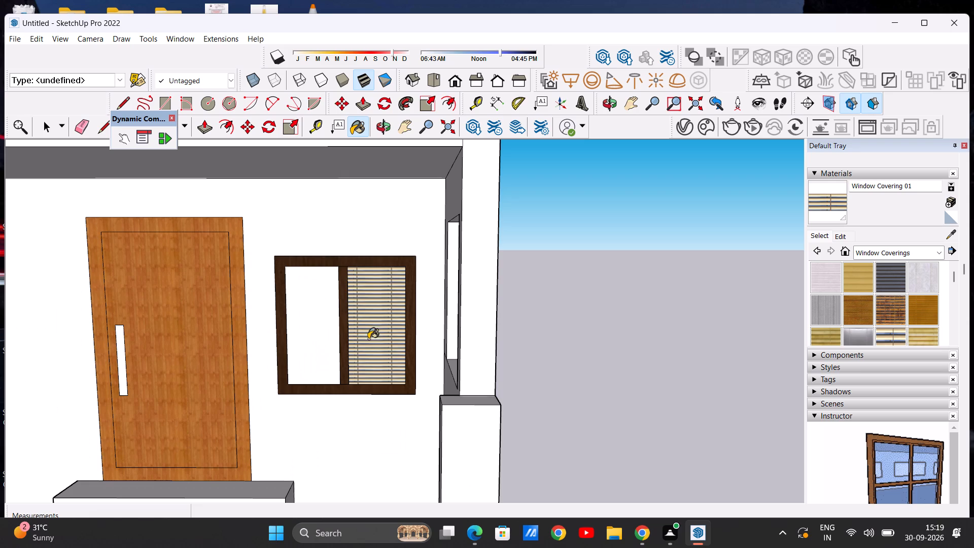
pyautogui.click(316, 338)
pyautogui.scroll(-8, 380, 351)
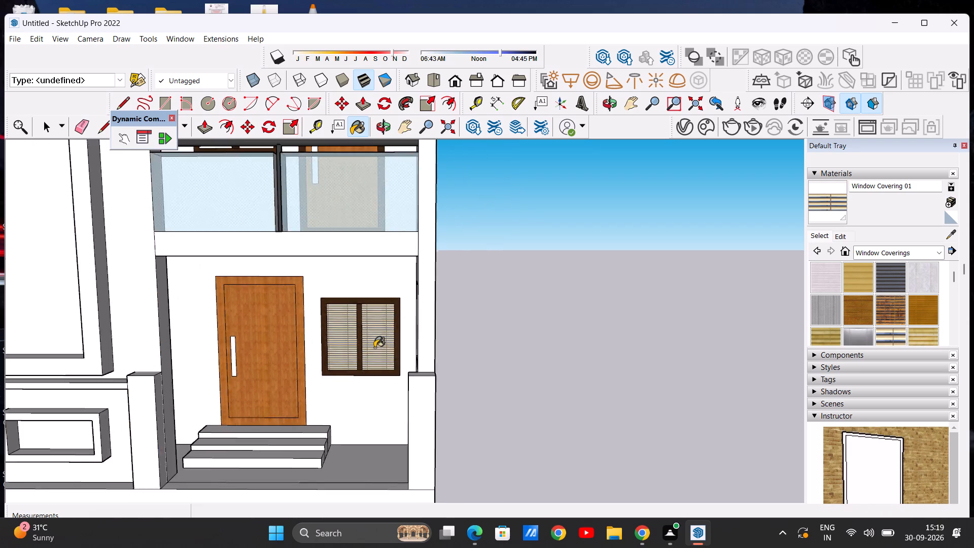
# Paint both panes of the first-floor balcony window with Window Covering 01.
pyautogui.scroll(-6, 374, 348)
pyautogui.scroll(13, 312, 243)
pyautogui.click(327, 257)
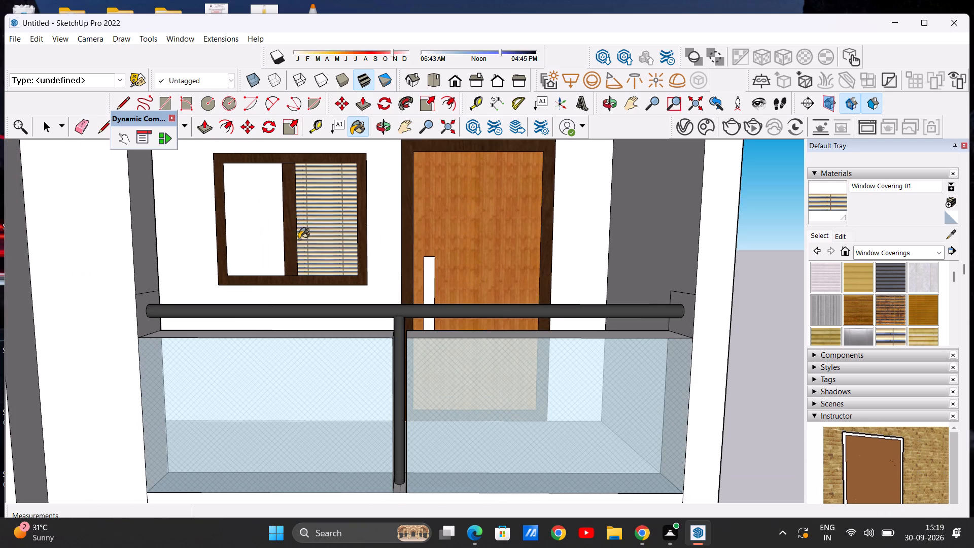
pyautogui.click(268, 251)
pyautogui.scroll(-20, 351, 327)
pyautogui.scroll(5, 371, 336)
pyautogui.press('space')
pyautogui.write('V')
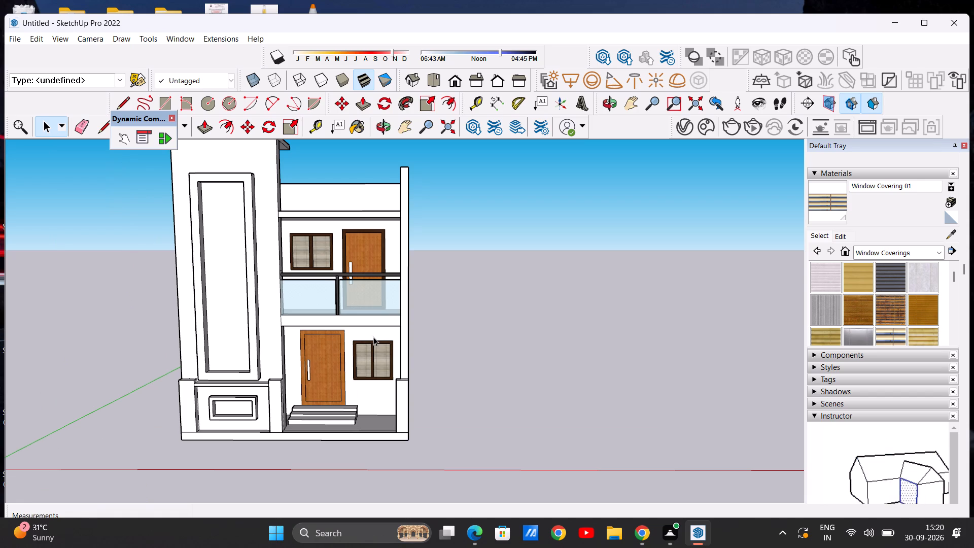
# Examine the whole front facade, including the painted doors and windows and the tall framed tower panel, from several angles.
pyautogui.press('space')
pyautogui.scroll(-10, 373, 337)
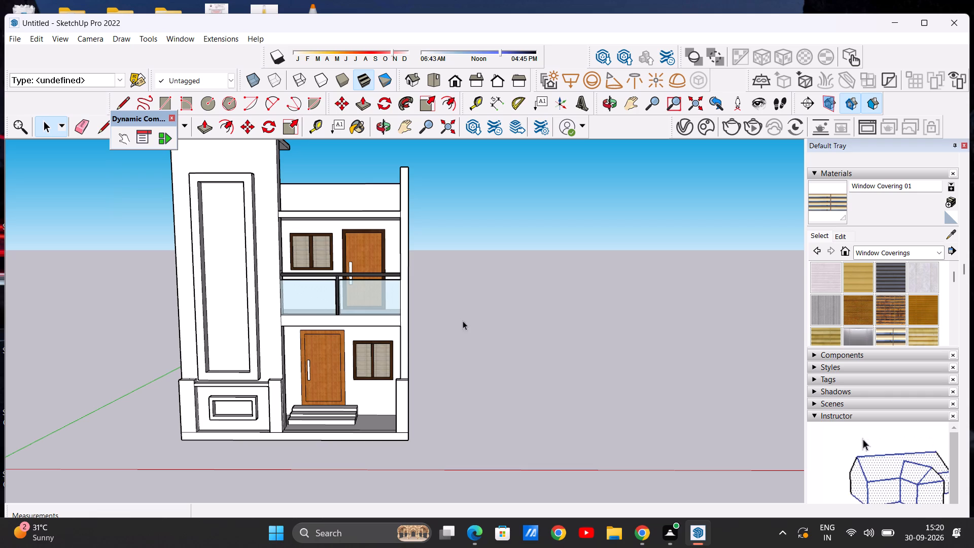
pyautogui.scroll(-8, 463, 321)
pyautogui.scroll(7, 366, 291)
pyautogui.scroll(3, 418, 324)
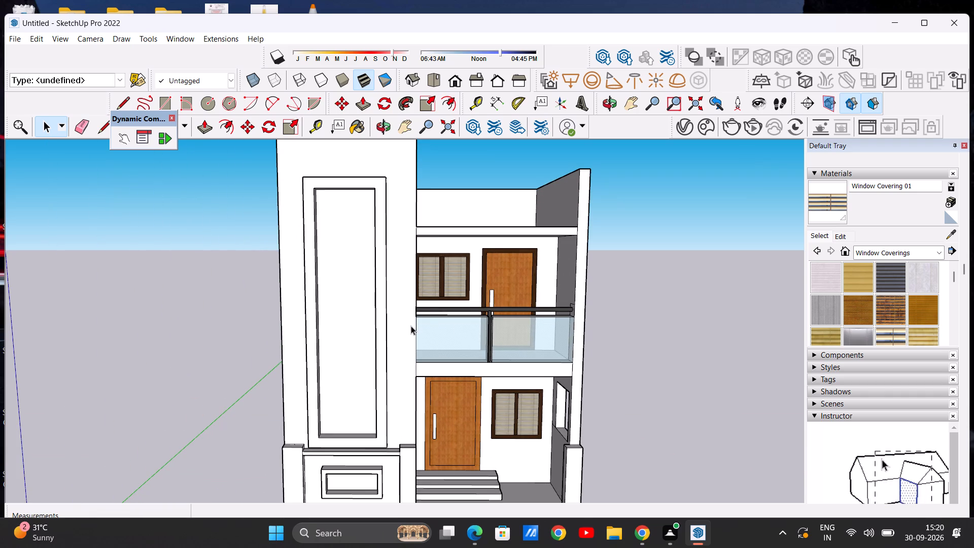
pyautogui.scroll(-6, 411, 326)
pyautogui.moveTo(452, 327); pyautogui.dragTo(430, 305, button='middle')
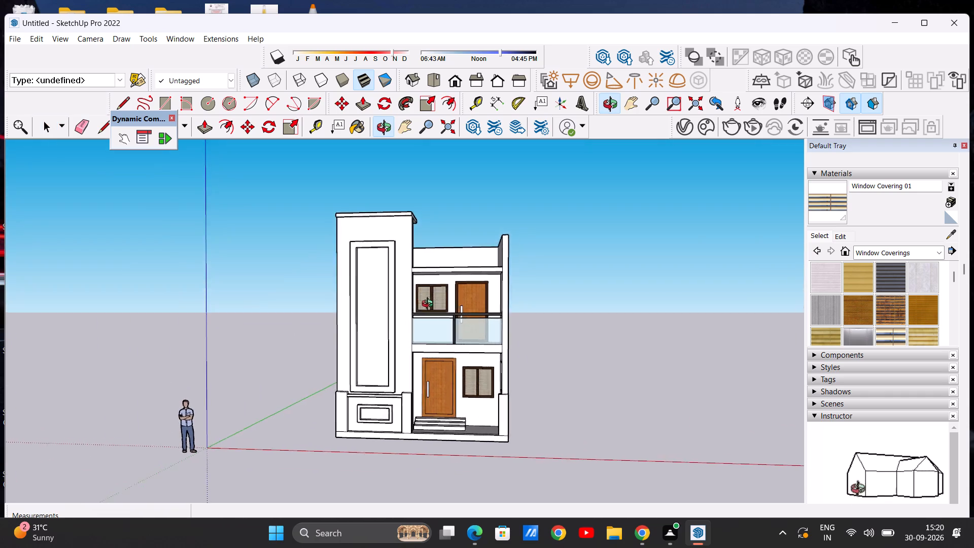
pyautogui.moveTo(430, 305); pyautogui.dragTo(441, 330, button='middle')
pyautogui.scroll(14, 454, 297)
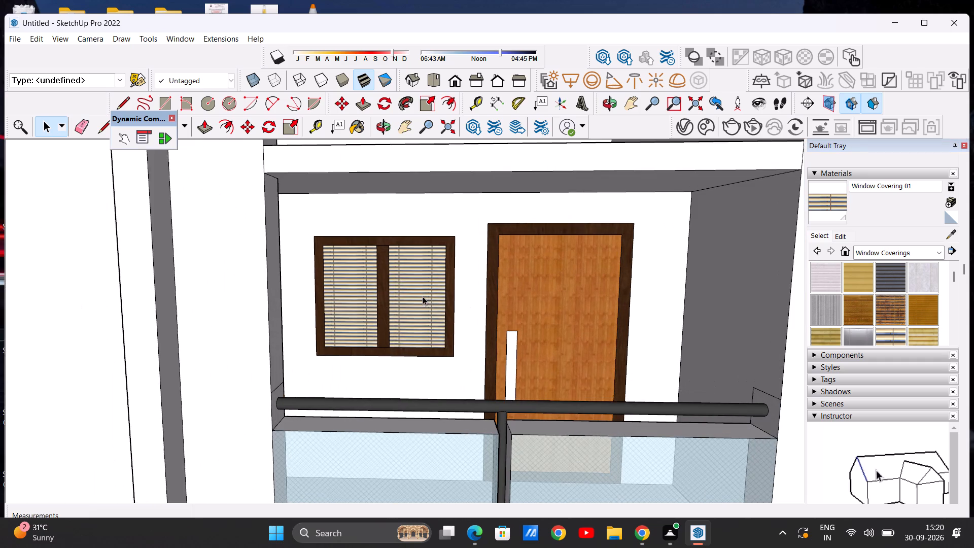
pyautogui.scroll(-5, 418, 297)
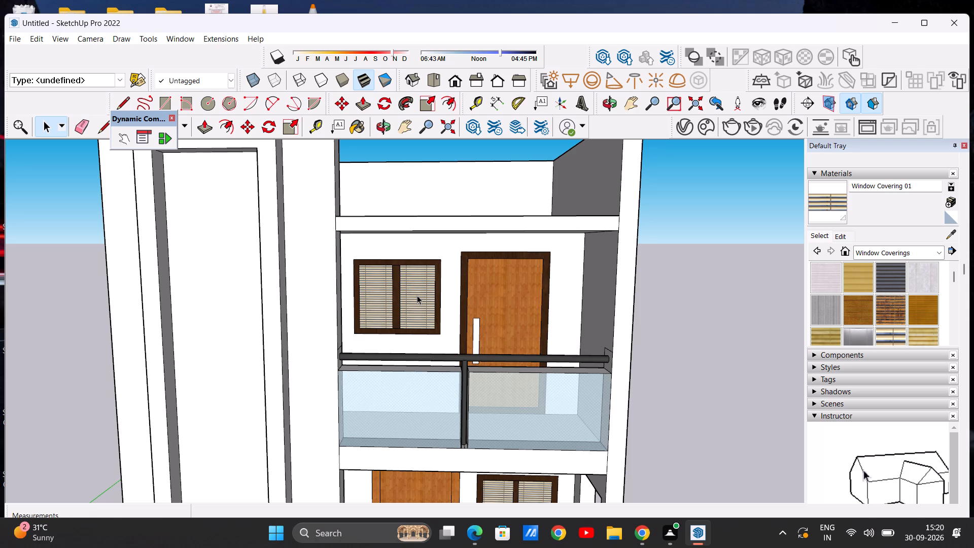
pyautogui.scroll(-13, 417, 295)
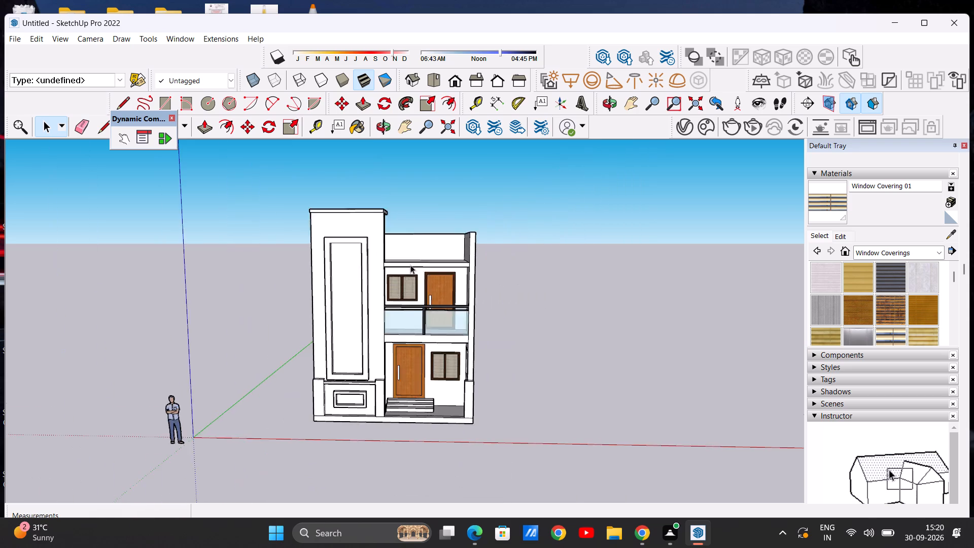
pyautogui.scroll(-4, 410, 265)
pyautogui.scroll(6, 373, 314)
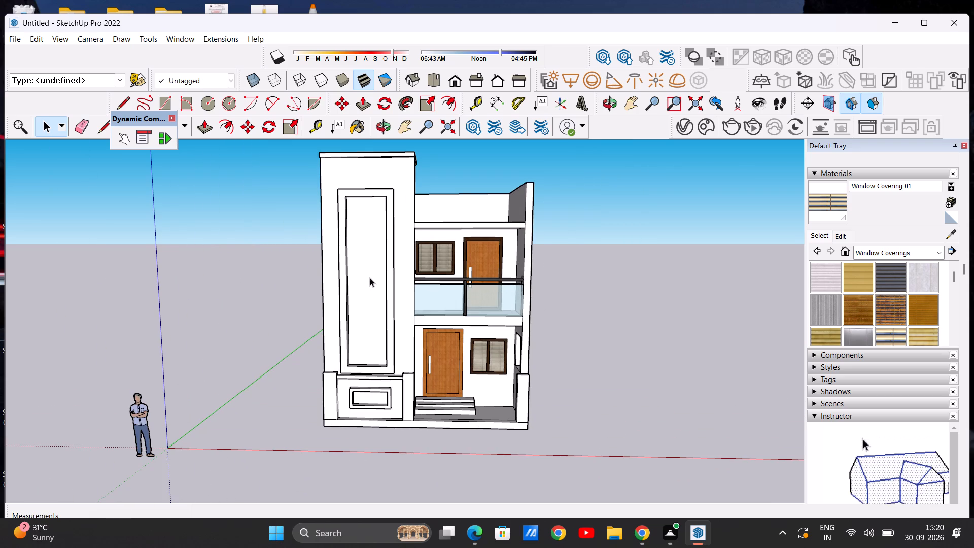
pyautogui.scroll(-2, 367, 264)
pyautogui.moveTo(348, 275); pyautogui.dragTo(498, 275, button='middle')
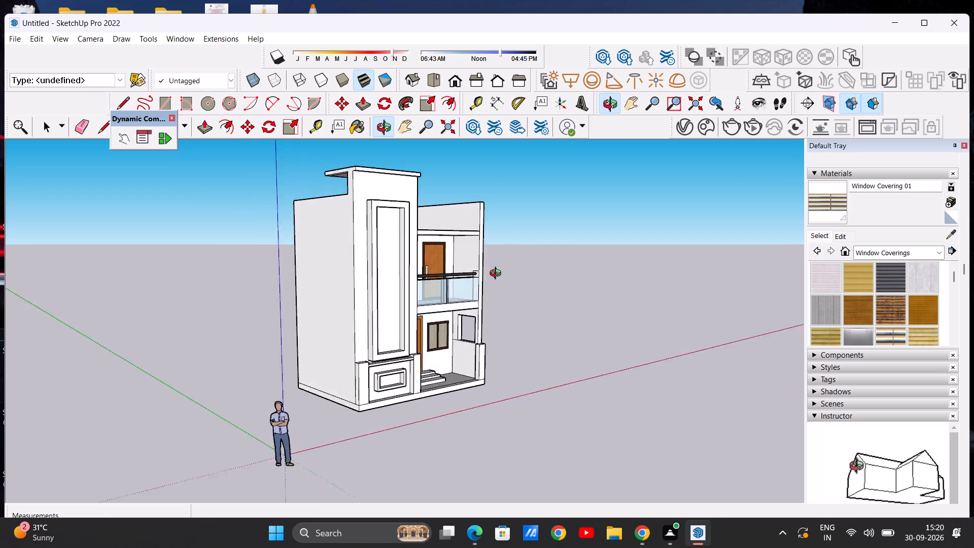
pyautogui.moveTo(498, 275); pyautogui.dragTo(361, 257, button='middle')
pyautogui.moveTo(359, 255); pyautogui.dragTo(351, 244, button='middle')
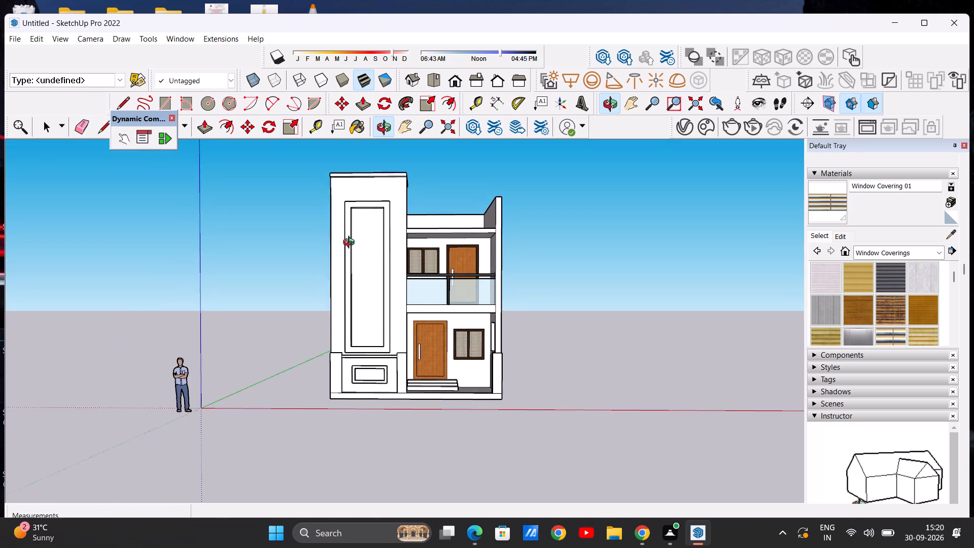
pyautogui.moveTo(351, 244); pyautogui.dragTo(361, 243, button='middle')
pyautogui.moveTo(338, 245); pyautogui.dragTo(338, 259, button='middle')
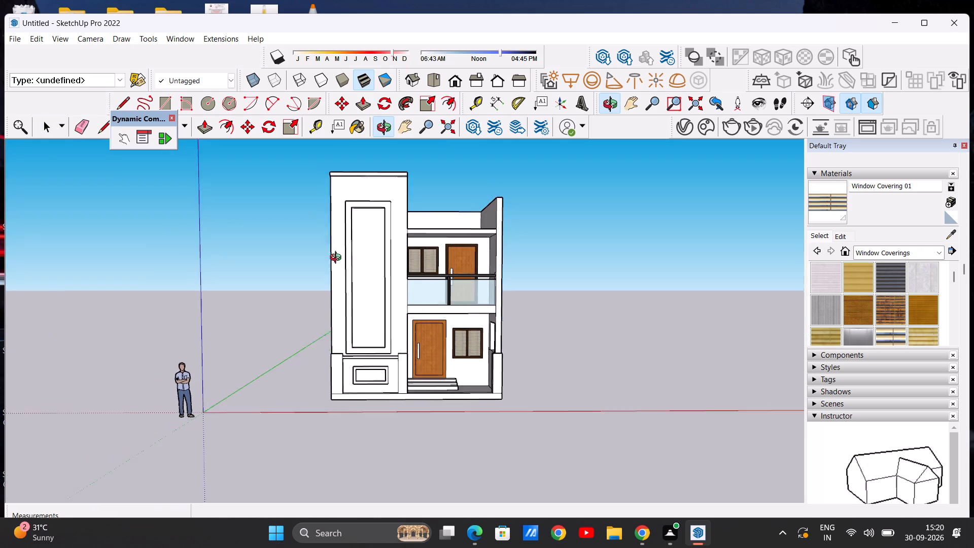
pyautogui.moveTo(338, 259); pyautogui.dragTo(318, 288, button='middle')
# Examine the ground-floor part of the facade, including the base panel, entrance steps and porch side opening, from both sides.
pyautogui.scroll(7, 373, 369)
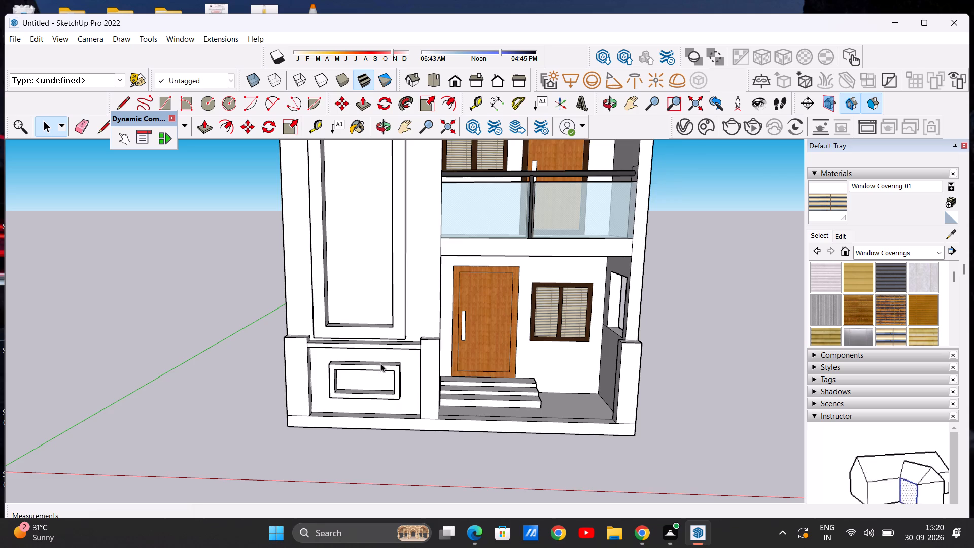
pyautogui.scroll(5, 380, 363)
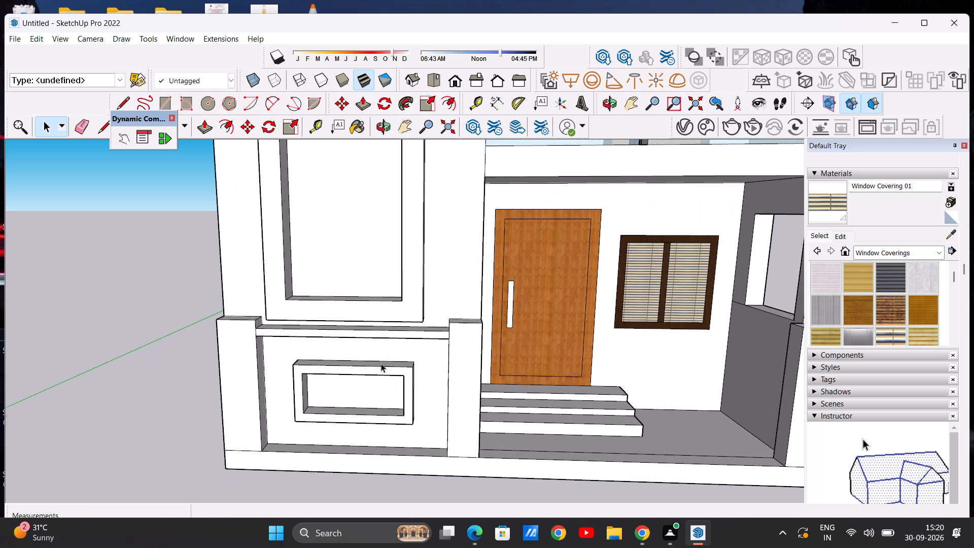
pyautogui.scroll(-5, 381, 363)
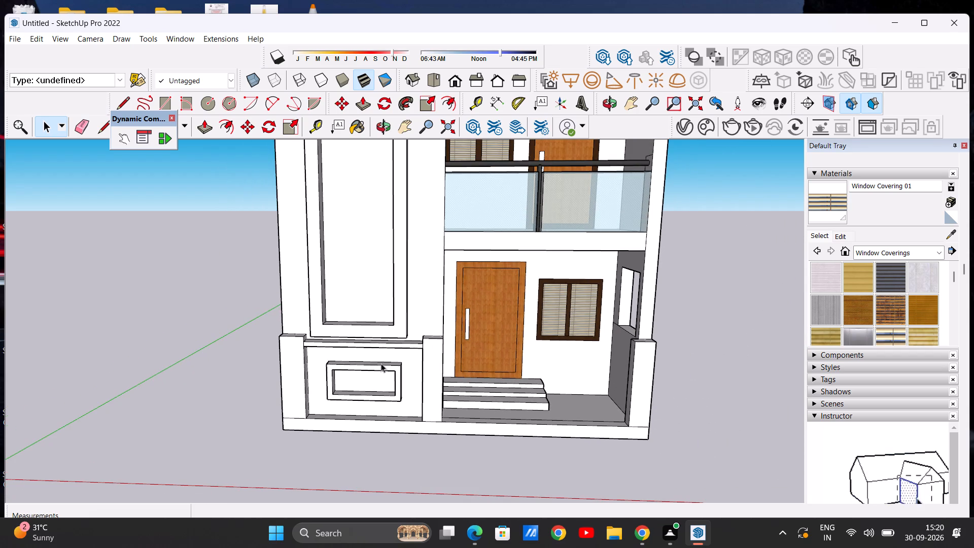
pyautogui.scroll(-7, 381, 363)
pyautogui.scroll(-4, 344, 329)
pyautogui.scroll(6, 406, 380)
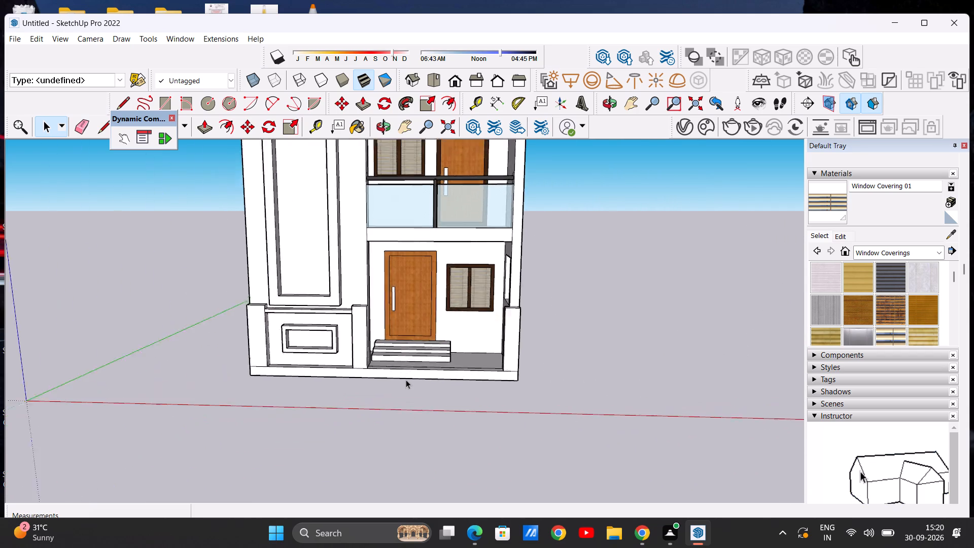
pyautogui.scroll(2, 406, 380)
pyautogui.moveTo(404, 378); pyautogui.dragTo(335, 374, button='middle')
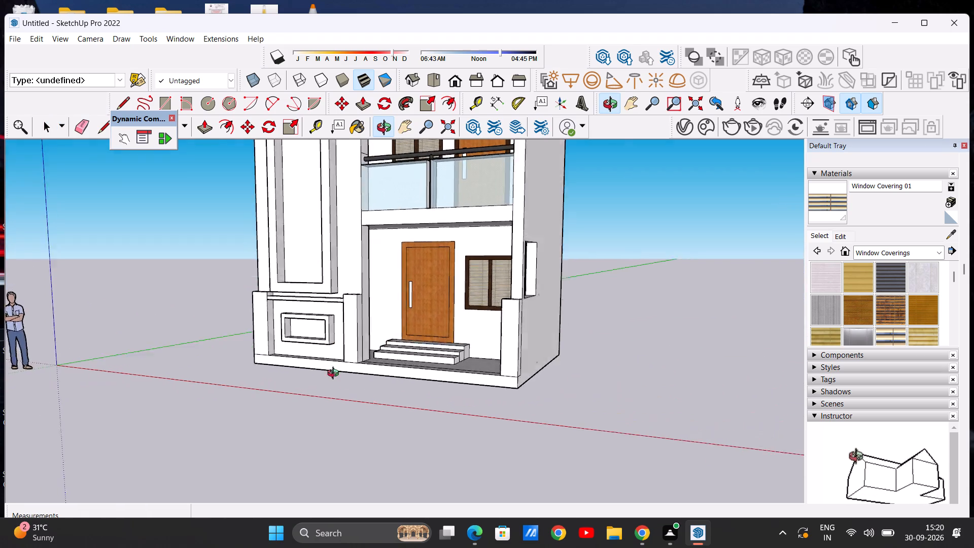
pyautogui.moveTo(335, 374); pyautogui.dragTo(335, 388, button='middle')
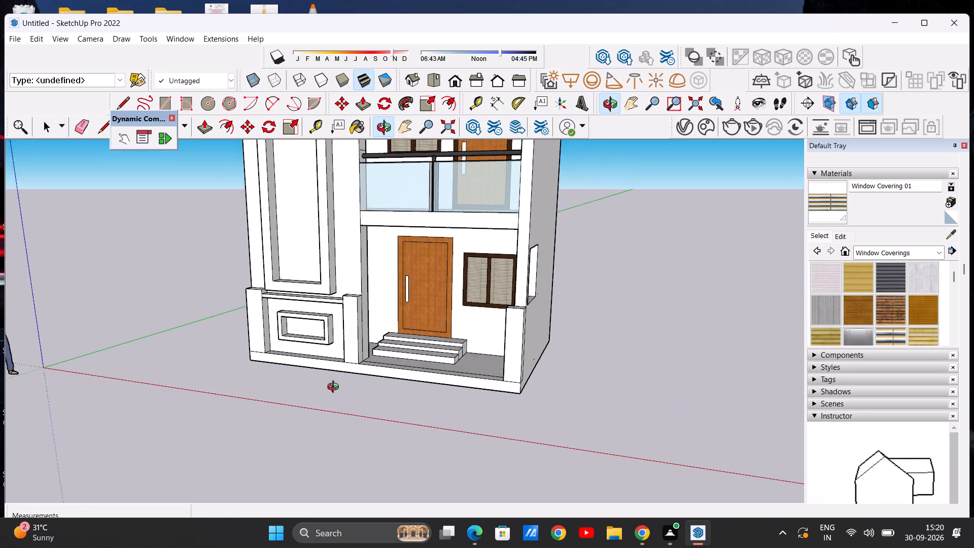
pyautogui.moveTo(335, 388); pyautogui.dragTo(335, 389, button='middle')
pyautogui.scroll(5, 339, 337)
pyautogui.scroll(-3, 373, 380)
pyautogui.moveTo(449, 401); pyautogui.dragTo(623, 405, button='middle')
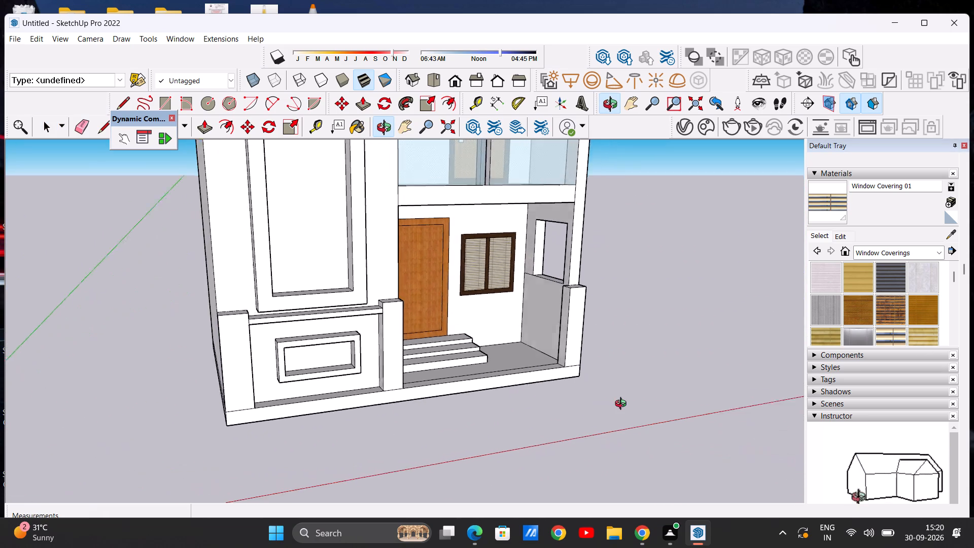
# Examine the ground floor and first-floor balcony of the front facade, including the entrance steps, doors and windows.
pyautogui.moveTo(623, 405); pyautogui.dragTo(513, 385, button='middle')
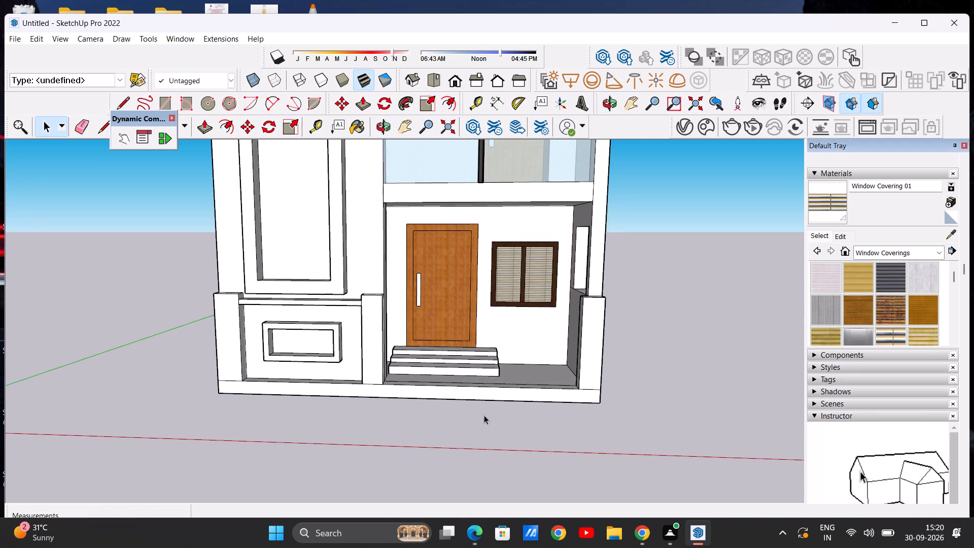
pyautogui.scroll(-10, 445, 424)
pyautogui.scroll(4, 468, 414)
pyautogui.moveTo(443, 413); pyautogui.dragTo(434, 378, button='middle')
pyautogui.scroll(1, 443, 413)
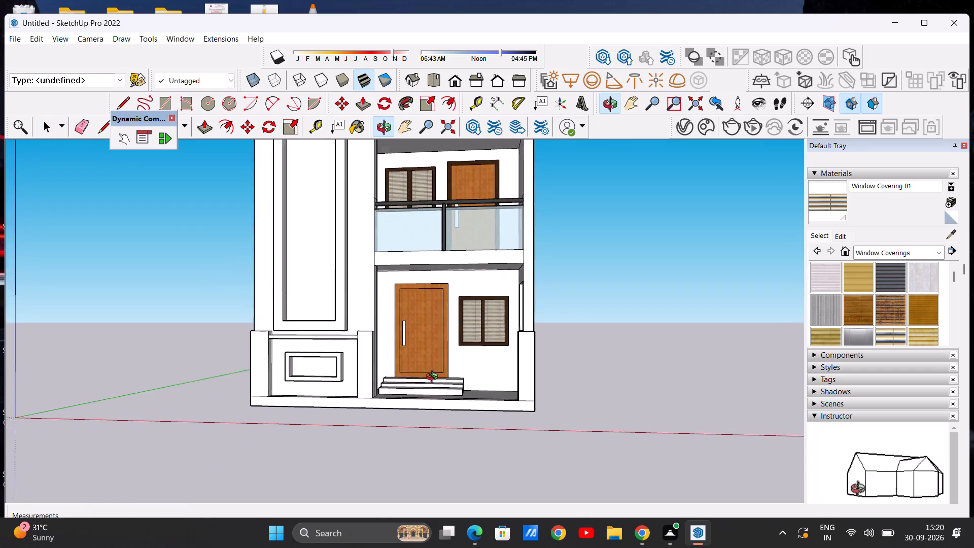
pyautogui.moveTo(434, 378); pyautogui.dragTo(432, 394, button='middle')
pyautogui.scroll(-5, 410, 408)
pyautogui.scroll(6, 453, 412)
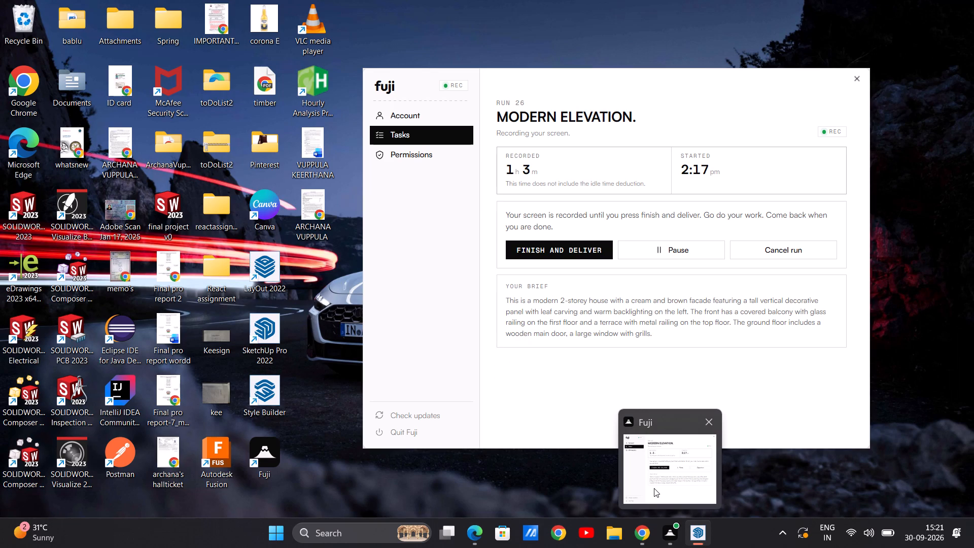
# Check the Modern Elevation brief in the Fuji window for the required facade features.
pyautogui.click(679, 475)
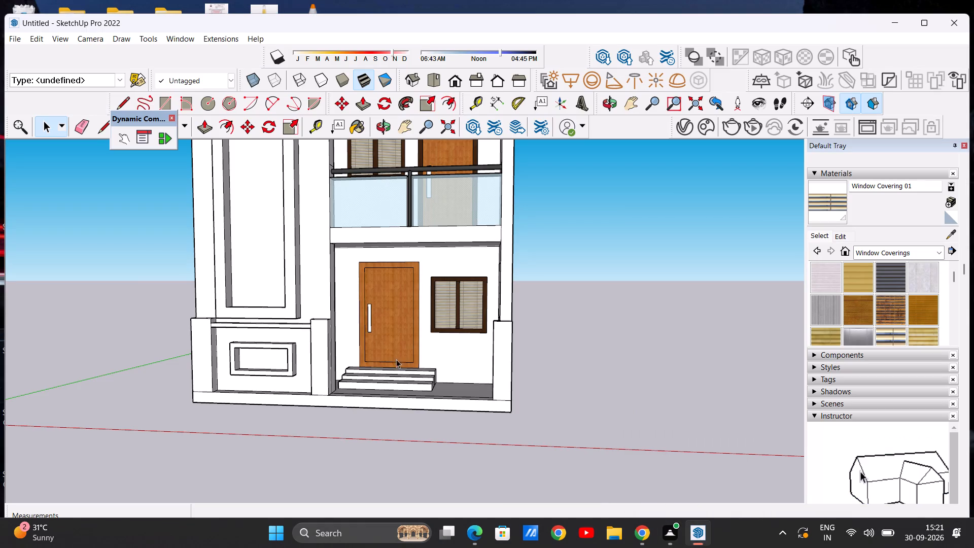
# Examine the whole front facade against the brief, from the tall framed tower panel to the balcony and entrance.
pyautogui.scroll(-13, 386, 362)
pyautogui.scroll(8, 337, 336)
pyautogui.moveTo(342, 344); pyautogui.dragTo(388, 345, button='middle')
pyautogui.moveTo(378, 342); pyautogui.dragTo(376, 342, button='middle')
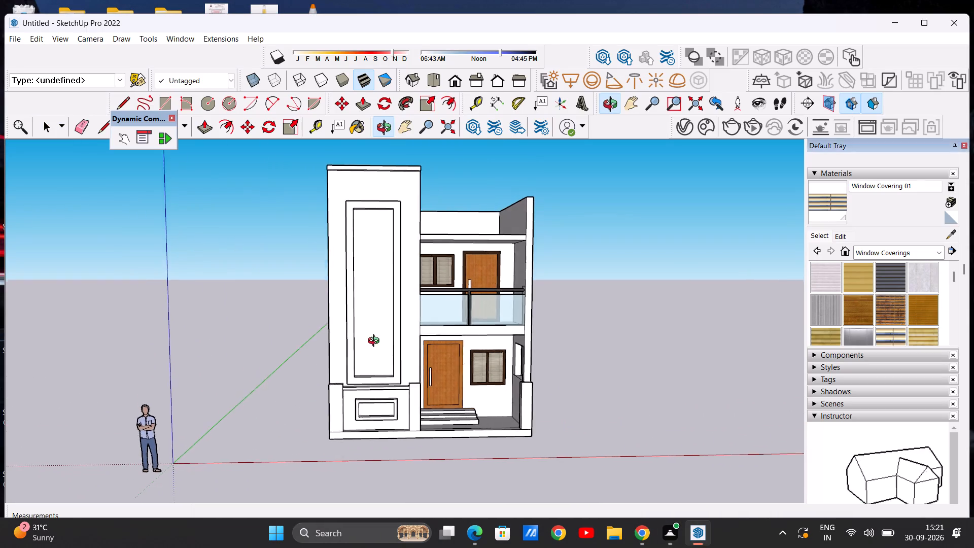
pyautogui.moveTo(376, 342); pyautogui.dragTo(373, 340, button='middle')
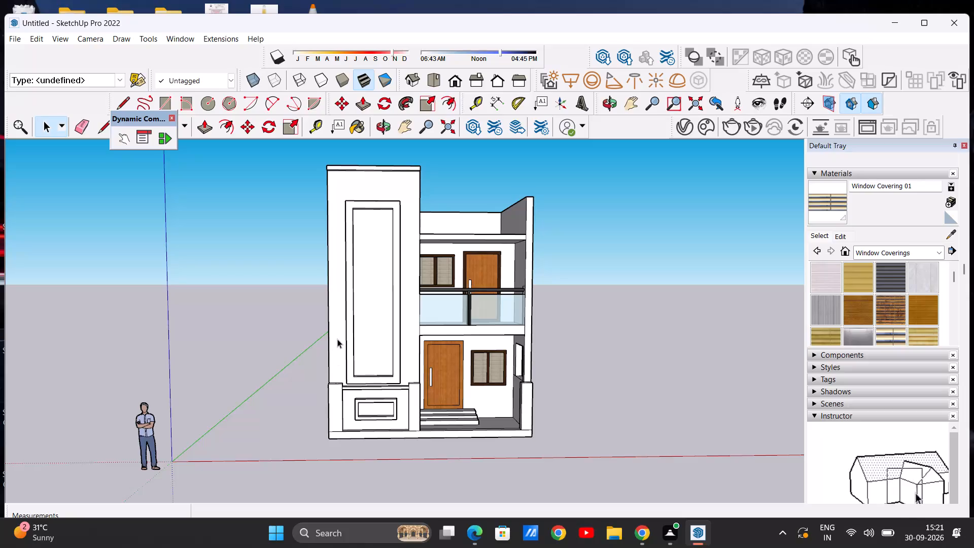
pyautogui.scroll(-13, 339, 336)
pyautogui.scroll(7, 293, 334)
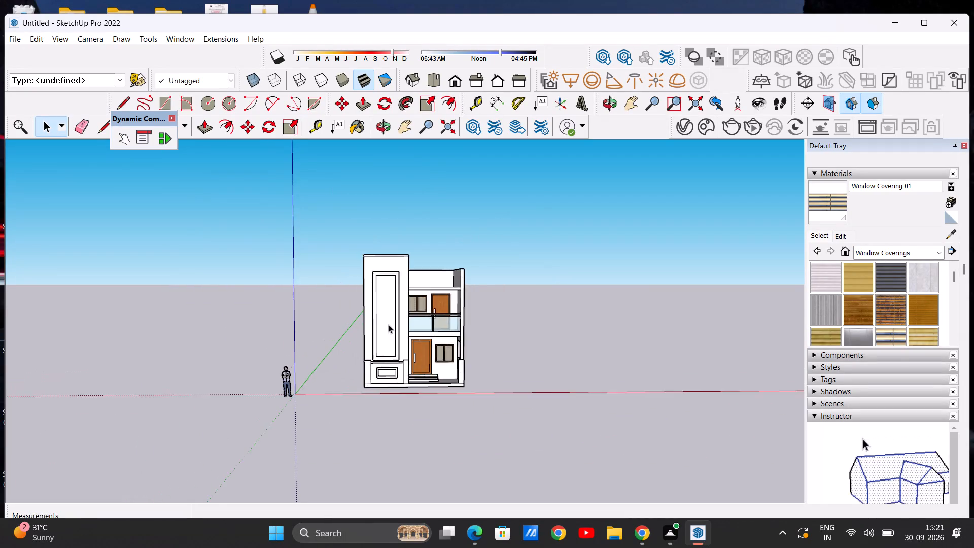
pyautogui.scroll(11, 406, 324)
pyautogui.scroll(-5, 404, 327)
pyautogui.scroll(3, 408, 339)
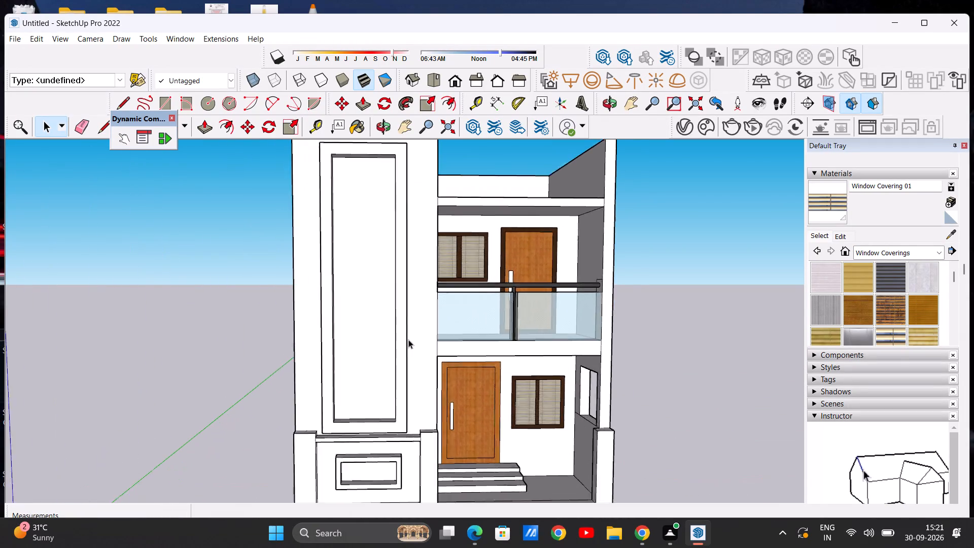
pyautogui.scroll(2, 408, 339)
pyautogui.scroll(-8, 366, 319)
pyautogui.scroll(6, 376, 356)
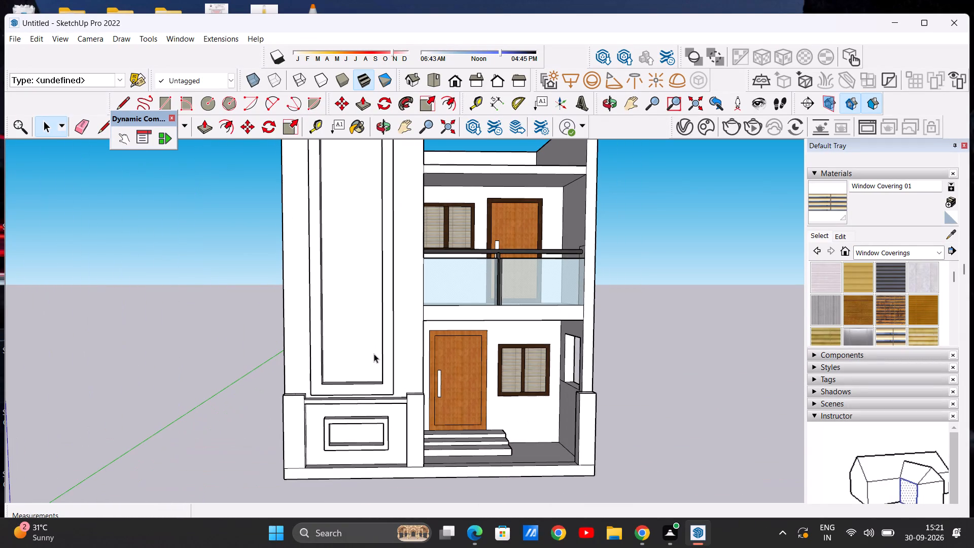
pyautogui.scroll(-6, 368, 354)
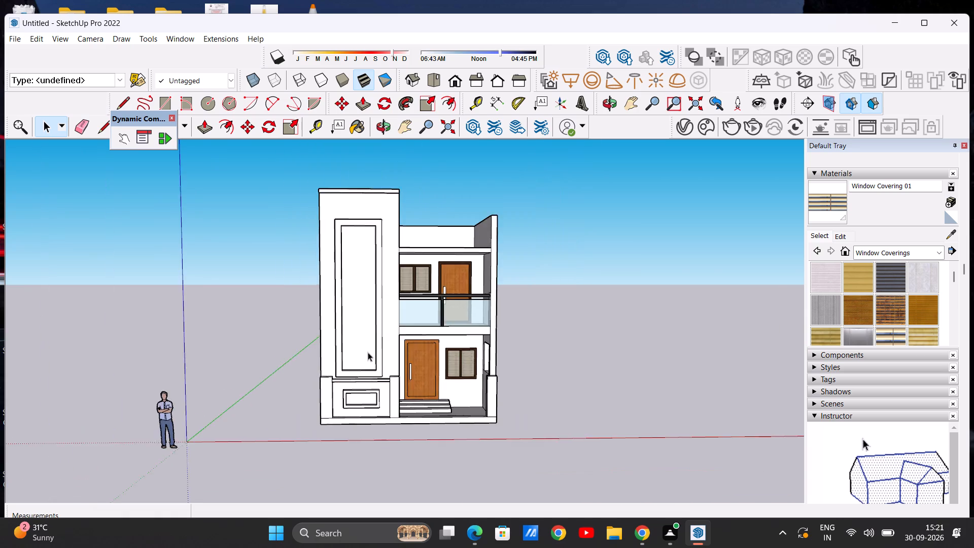
pyautogui.scroll(-6, 368, 352)
pyautogui.scroll(7, 373, 325)
pyautogui.scroll(1, 332, 329)
# Examine the tower-side wall of the house and the roof overhang above the tower.
pyautogui.moveTo(334, 329); pyautogui.dragTo(544, 351, button='middle')
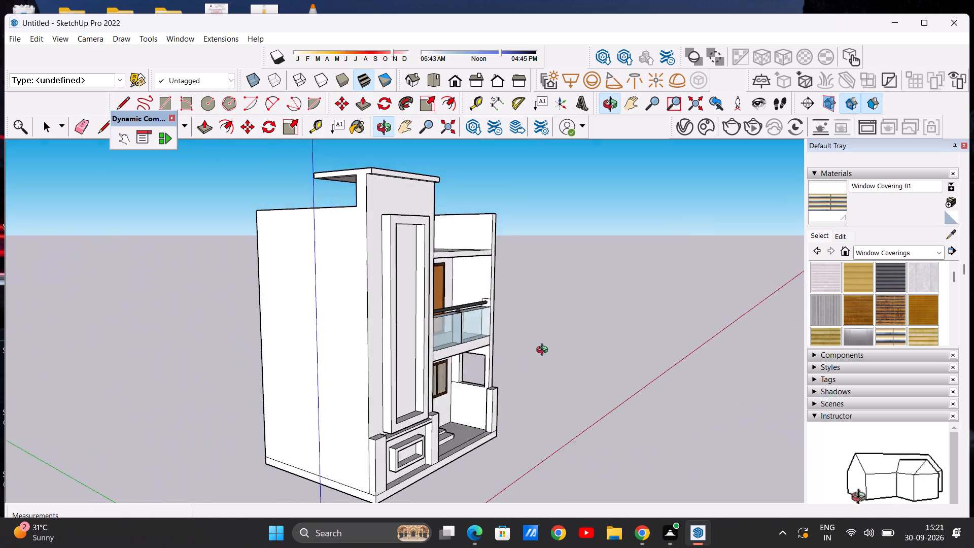
pyautogui.moveTo(544, 351); pyautogui.dragTo(646, 357, button='middle')
pyautogui.moveTo(357, 355); pyautogui.dragTo(473, 355, button='middle')
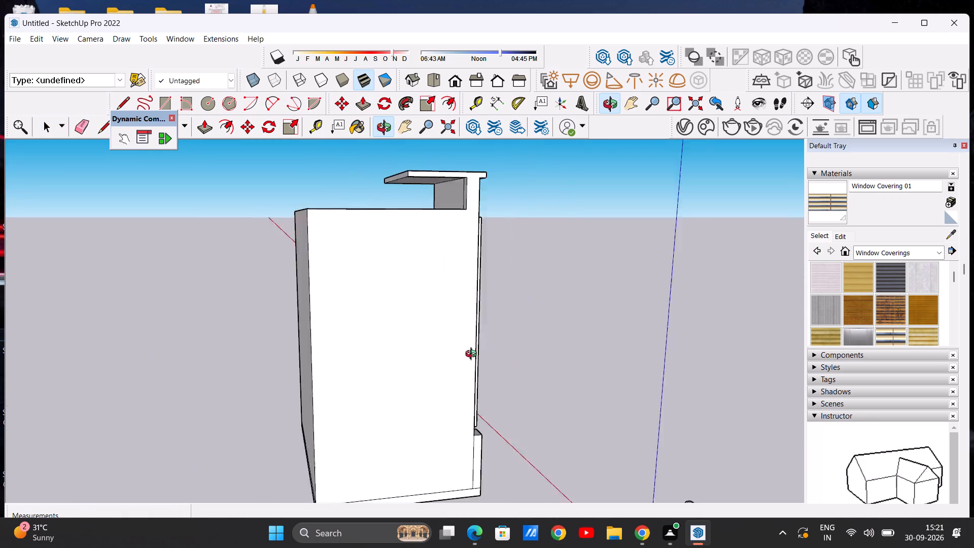
pyautogui.moveTo(473, 355); pyautogui.dragTo(164, 353, button='middle')
pyautogui.moveTo(531, 353); pyautogui.dragTo(396, 334, button='middle')
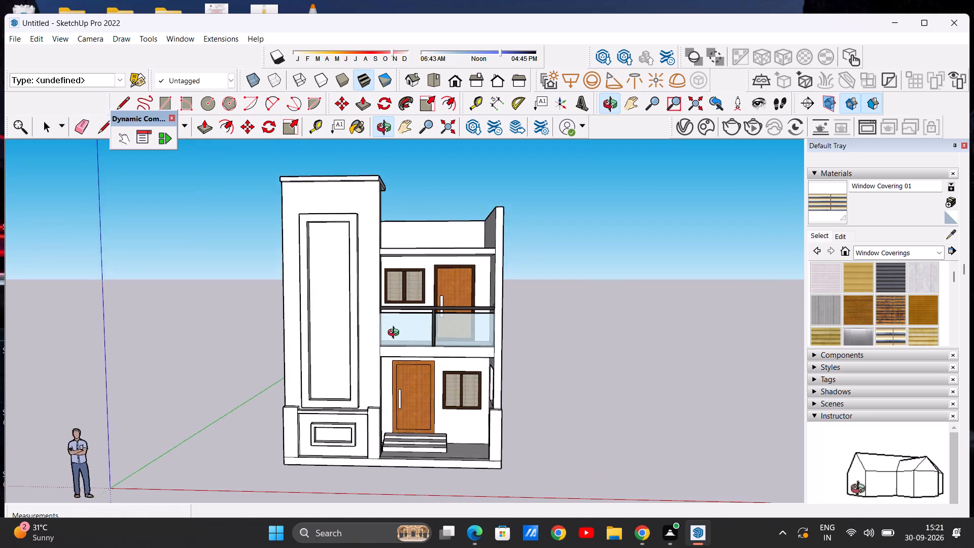
pyautogui.moveTo(396, 334); pyautogui.dragTo(382, 339, button='middle')
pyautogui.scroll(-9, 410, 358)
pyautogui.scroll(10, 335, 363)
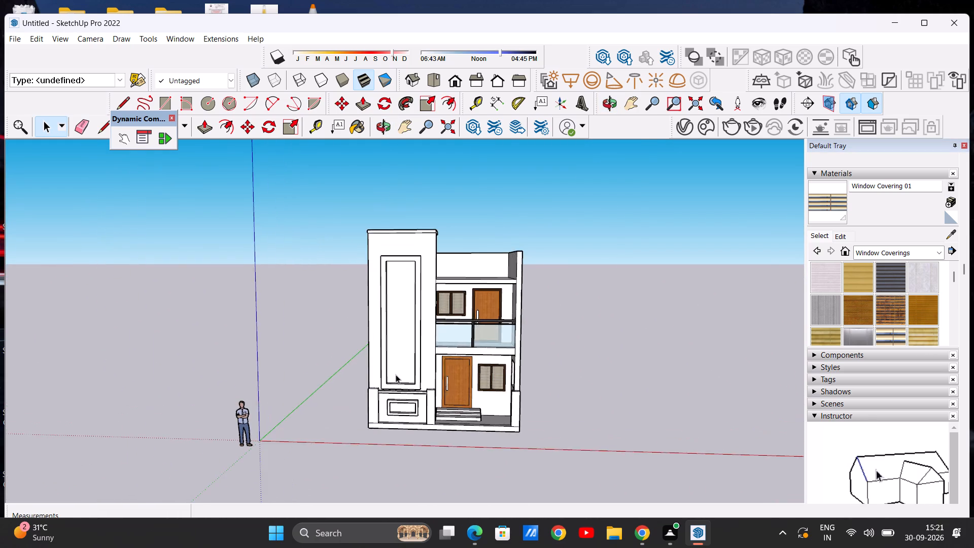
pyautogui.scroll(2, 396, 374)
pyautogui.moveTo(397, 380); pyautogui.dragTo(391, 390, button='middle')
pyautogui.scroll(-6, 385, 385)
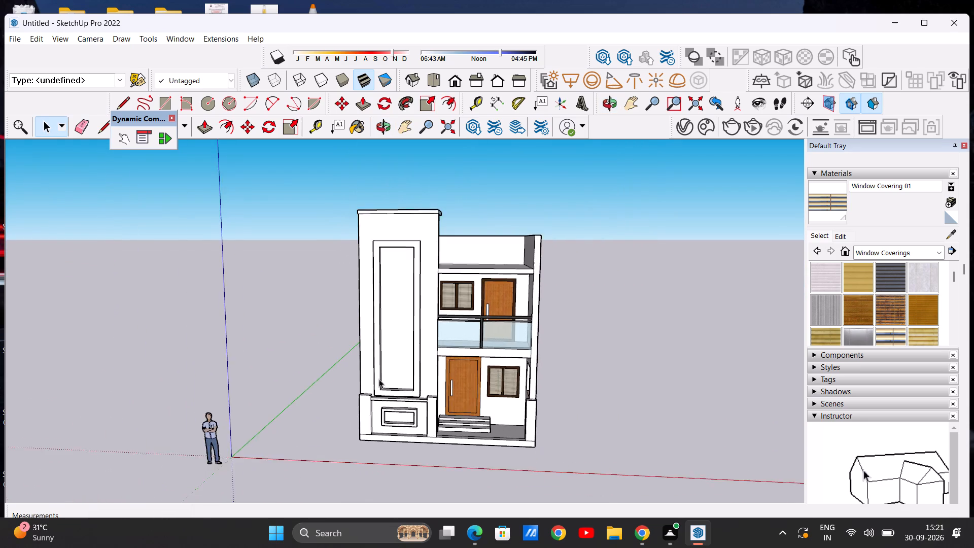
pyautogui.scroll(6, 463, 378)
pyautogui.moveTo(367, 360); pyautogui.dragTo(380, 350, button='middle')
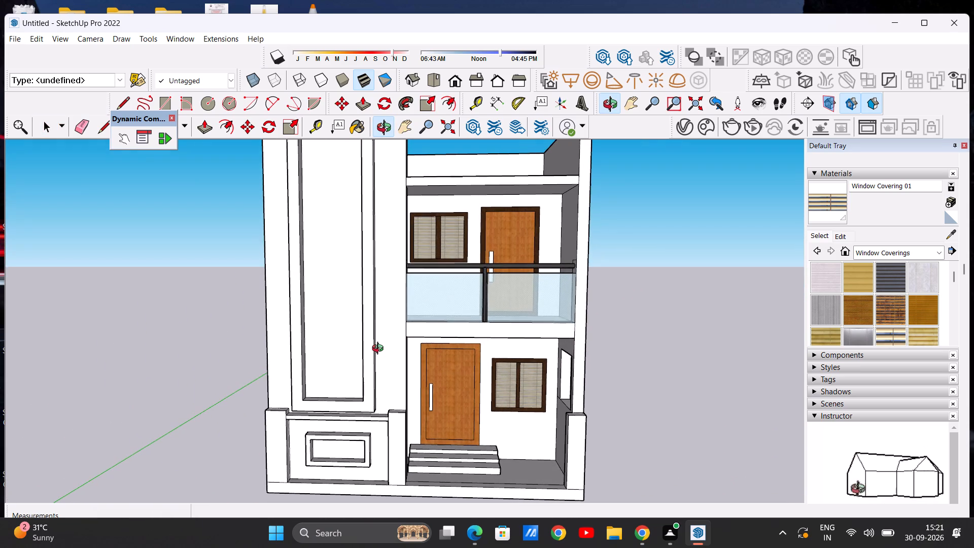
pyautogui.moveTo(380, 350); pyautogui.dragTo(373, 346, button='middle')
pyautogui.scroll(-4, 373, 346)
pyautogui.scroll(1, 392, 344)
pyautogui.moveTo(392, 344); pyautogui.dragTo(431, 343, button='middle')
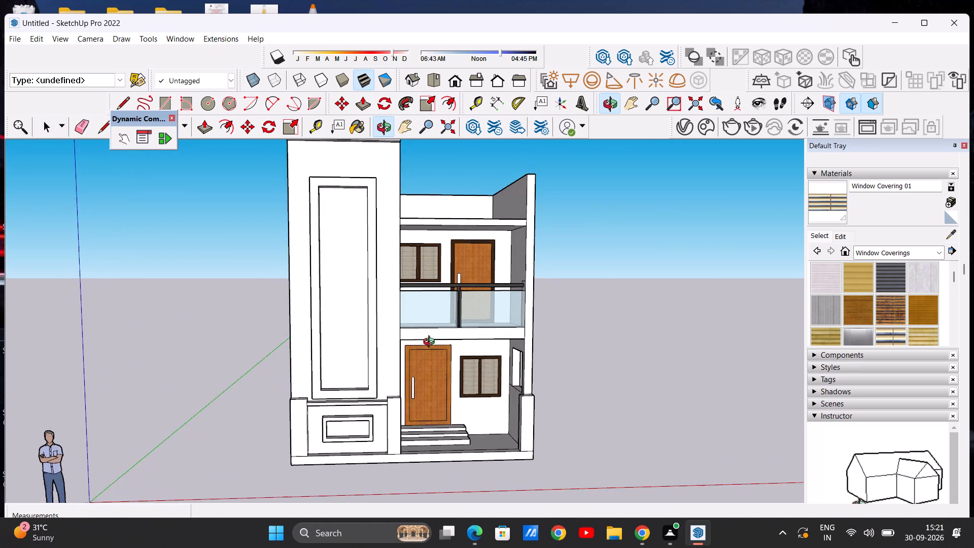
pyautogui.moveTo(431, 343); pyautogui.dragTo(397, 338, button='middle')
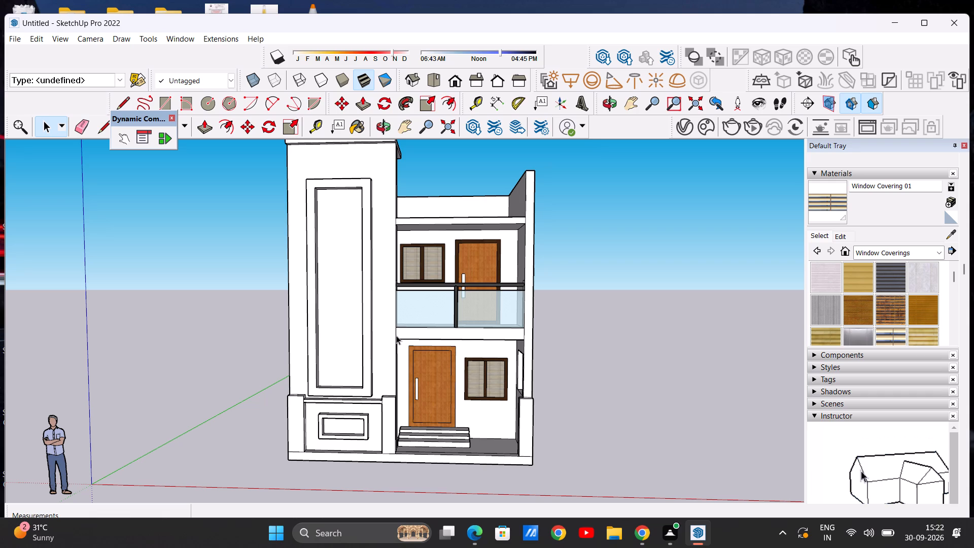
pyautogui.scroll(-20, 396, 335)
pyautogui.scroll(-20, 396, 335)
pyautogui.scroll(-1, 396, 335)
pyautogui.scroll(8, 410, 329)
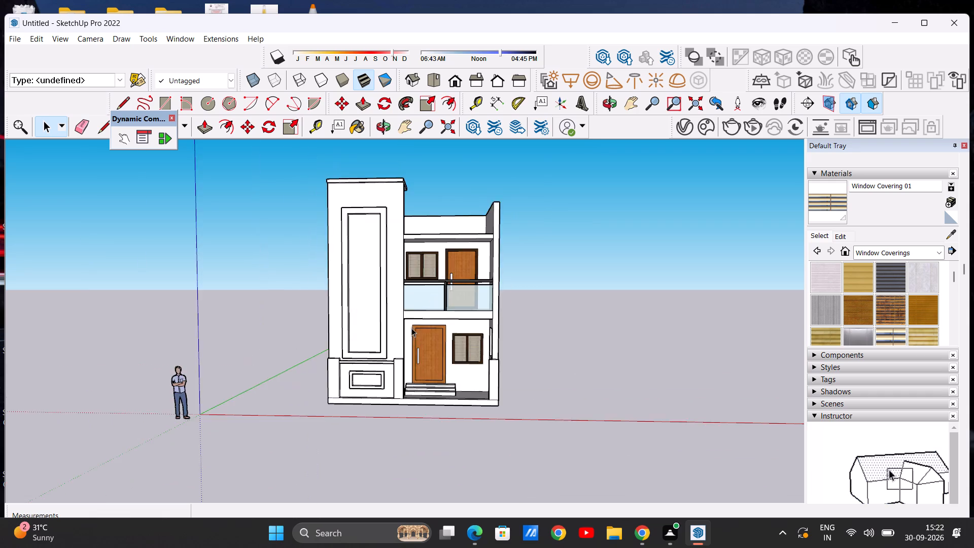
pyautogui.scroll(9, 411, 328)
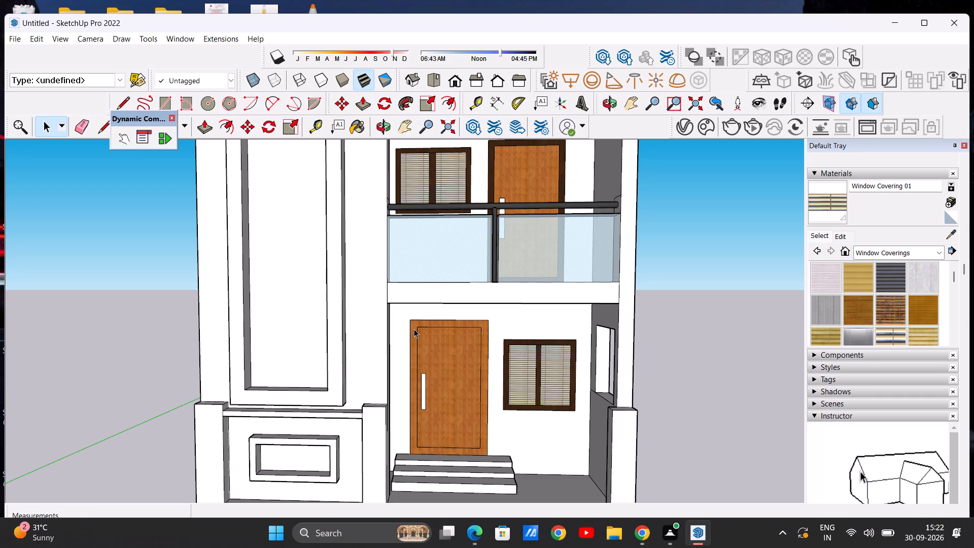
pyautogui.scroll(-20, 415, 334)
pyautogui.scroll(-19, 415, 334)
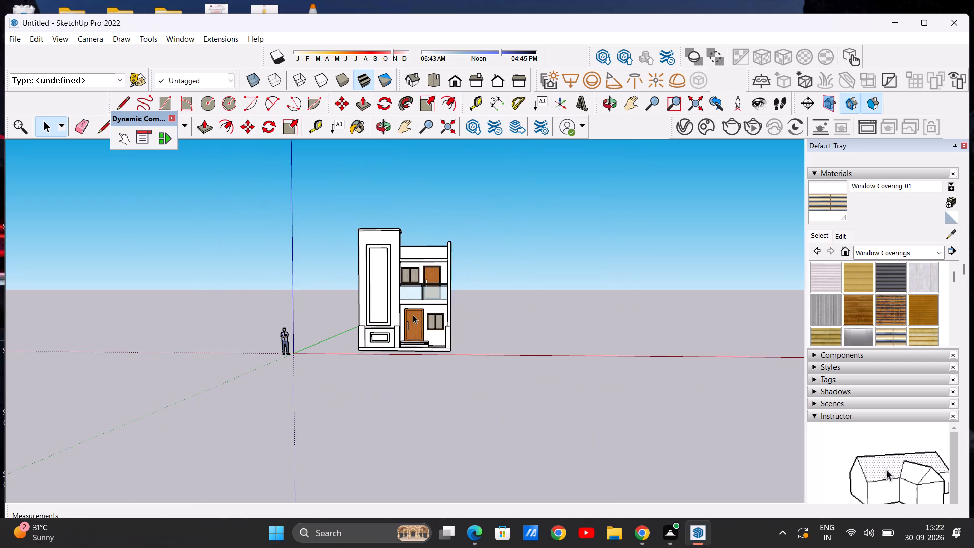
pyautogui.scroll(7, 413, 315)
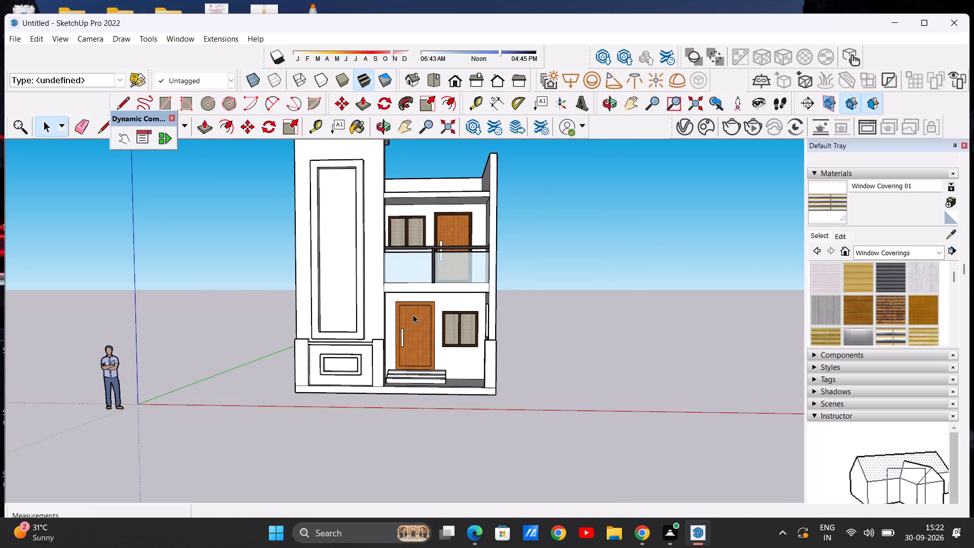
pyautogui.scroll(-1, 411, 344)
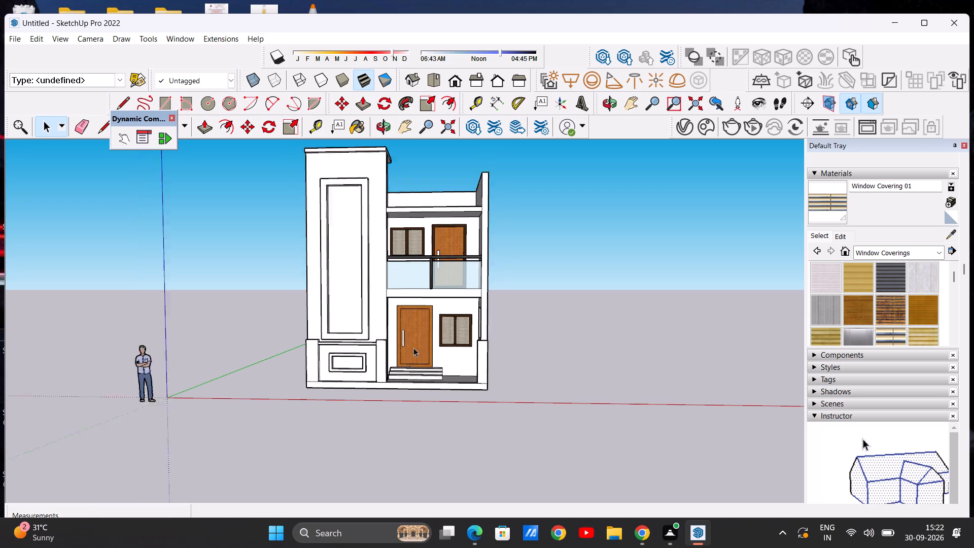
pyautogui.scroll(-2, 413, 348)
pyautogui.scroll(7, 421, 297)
# Examine the first-floor balcony and open roof terrace, including its parapet walls and front slab edge, from several angles.
pyautogui.moveTo(416, 279); pyautogui.dragTo(512, 345, button='middle')
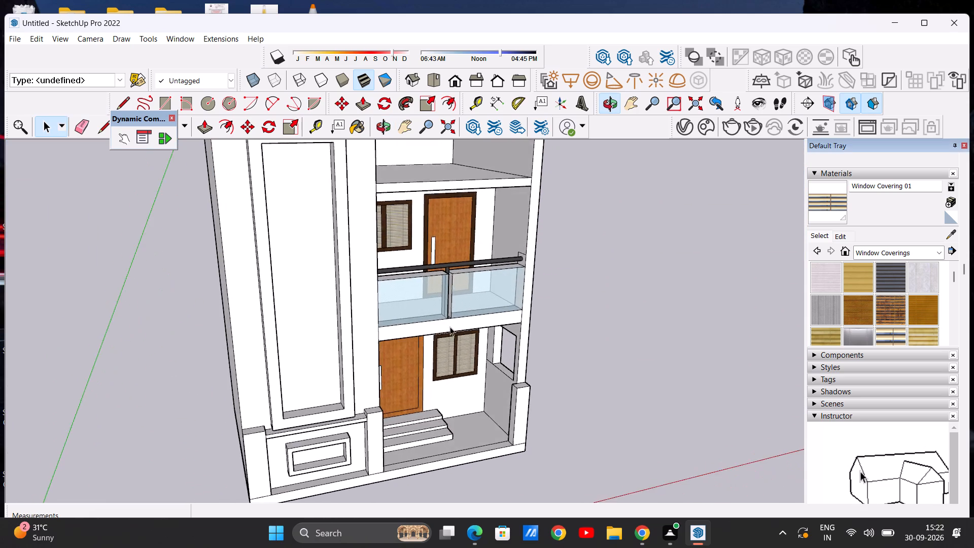
pyautogui.scroll(-10, 450, 327)
pyautogui.scroll(8, 501, 275)
pyautogui.moveTo(430, 239); pyautogui.dragTo(401, 232, button='middle')
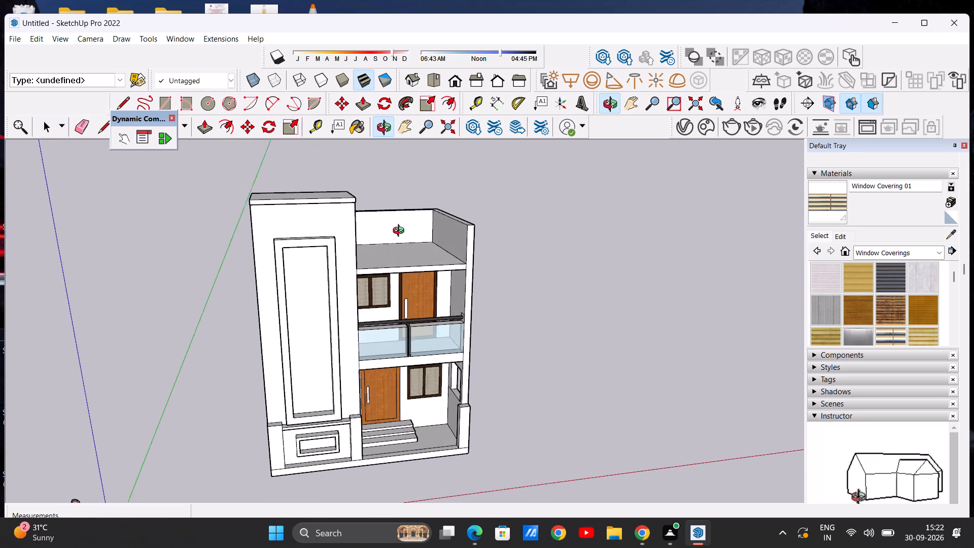
pyautogui.moveTo(401, 232); pyautogui.dragTo(424, 212, button='middle')
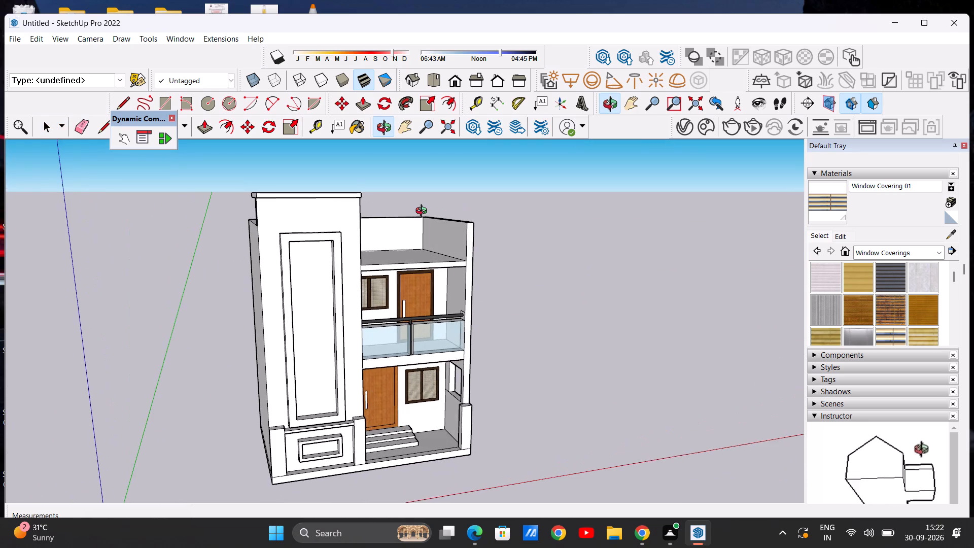
pyautogui.moveTo(424, 212); pyautogui.dragTo(321, 197, button='middle')
pyautogui.scroll(1, 371, 229)
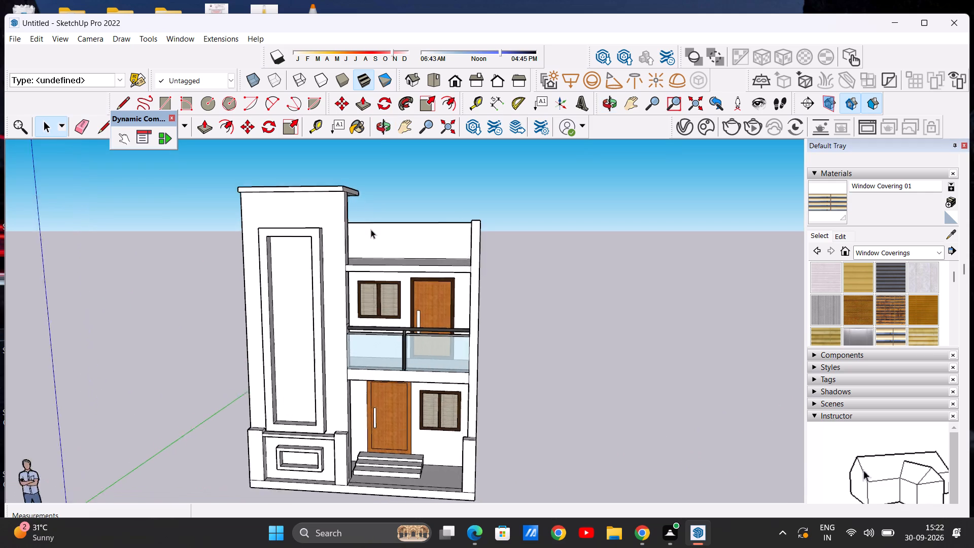
pyautogui.scroll(2, 371, 229)
pyautogui.moveTo(387, 248); pyautogui.dragTo(513, 243, button='middle')
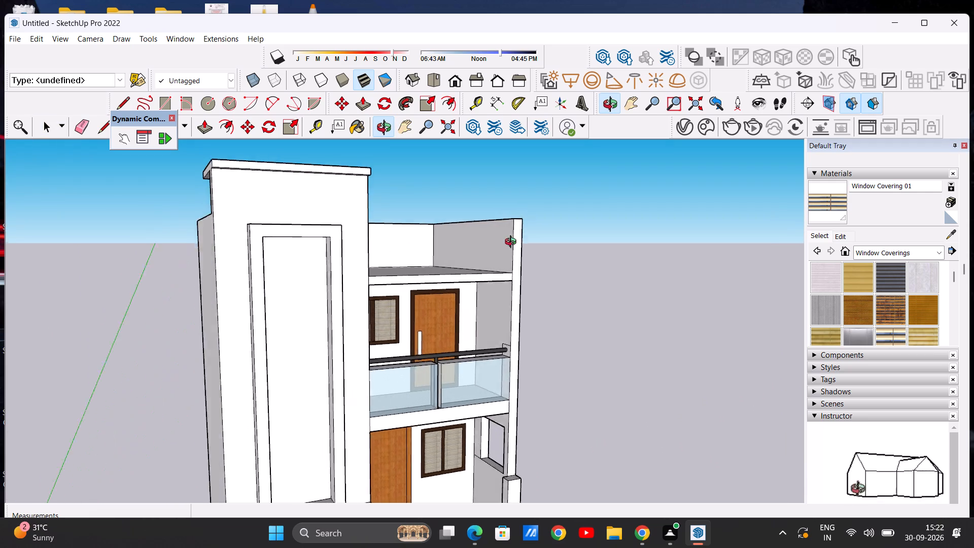
pyautogui.moveTo(513, 243); pyautogui.dragTo(549, 229, button='middle')
pyautogui.scroll(6, 498, 230)
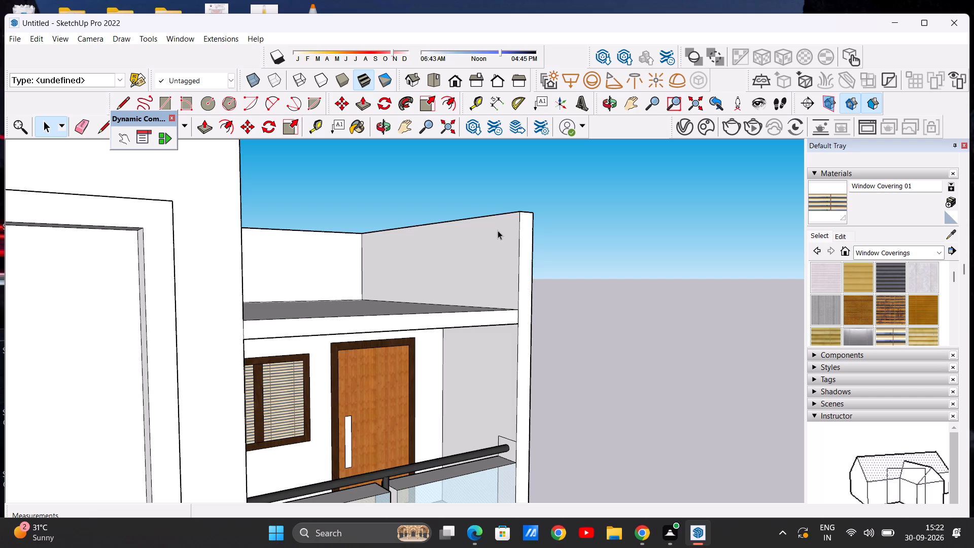
pyautogui.scroll(-4, 474, 231)
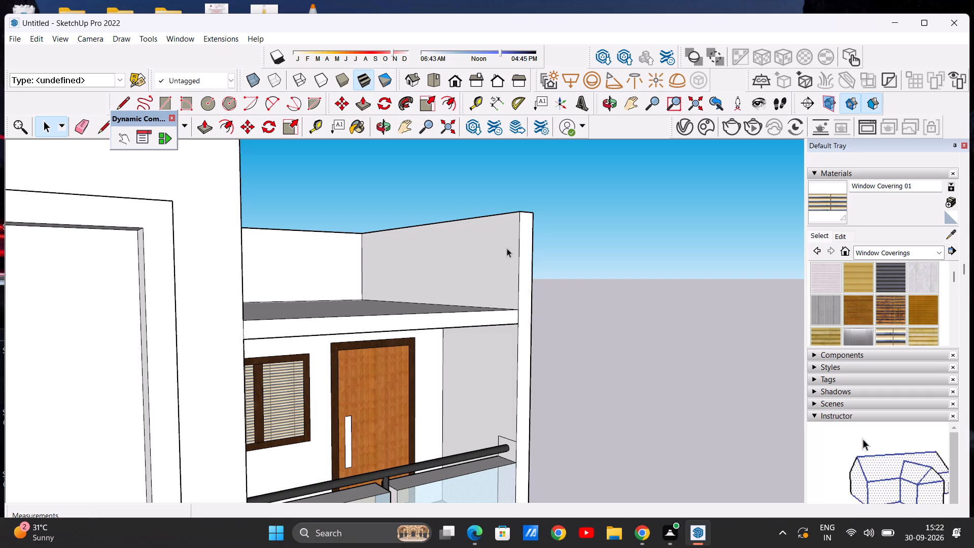
pyautogui.moveTo(502, 250); pyautogui.dragTo(287, 312, button='middle')
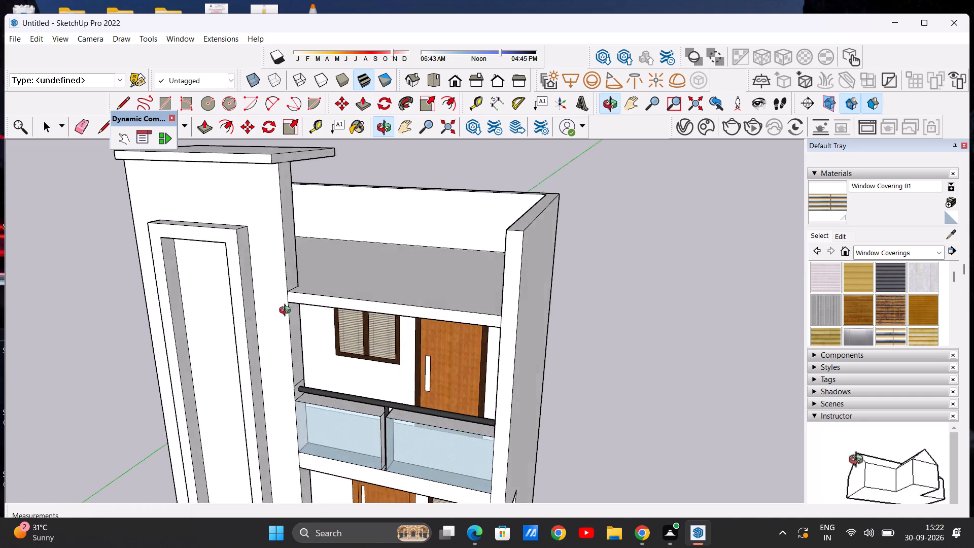
pyautogui.moveTo(287, 312); pyautogui.dragTo(314, 311, button='middle')
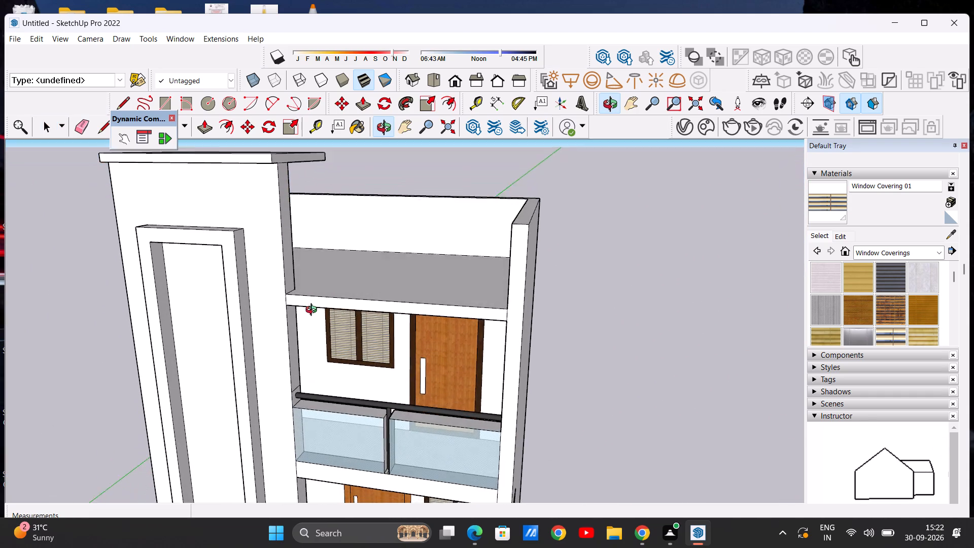
pyautogui.moveTo(314, 311); pyautogui.dragTo(378, 298, button='middle')
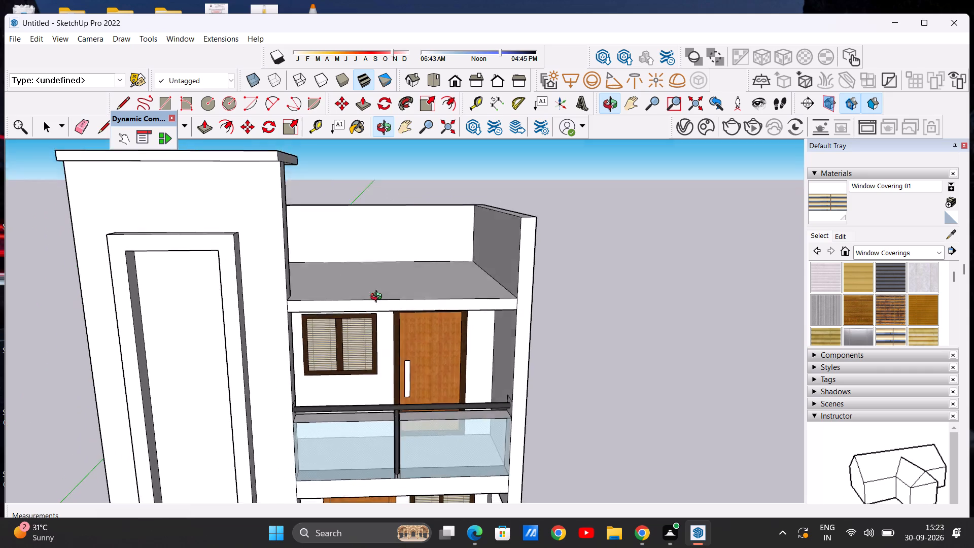
pyautogui.moveTo(378, 298); pyautogui.dragTo(362, 310, button='middle')
pyautogui.scroll(-5, 439, 292)
pyautogui.scroll(3, 350, 311)
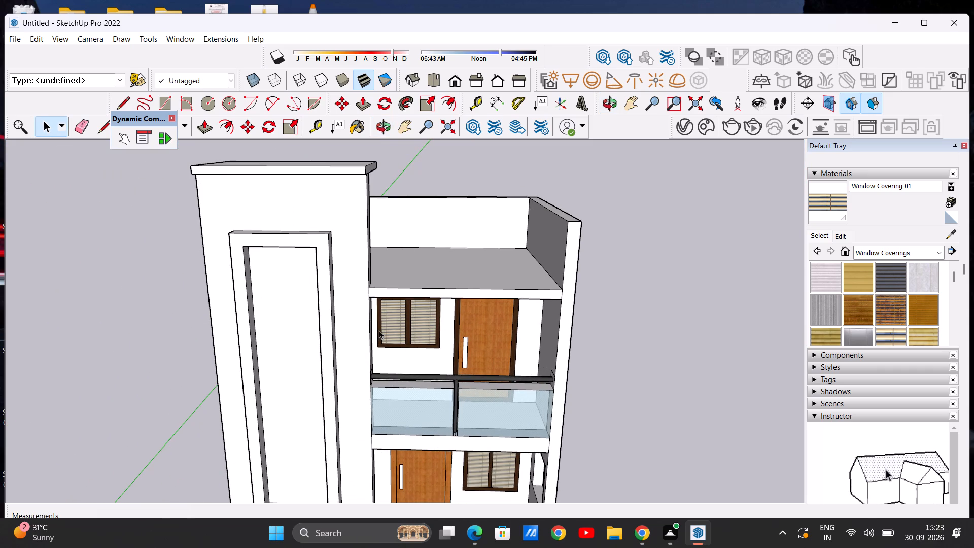
pyautogui.moveTo(391, 312); pyautogui.dragTo(351, 381, button='middle')
pyautogui.scroll(6, 373, 305)
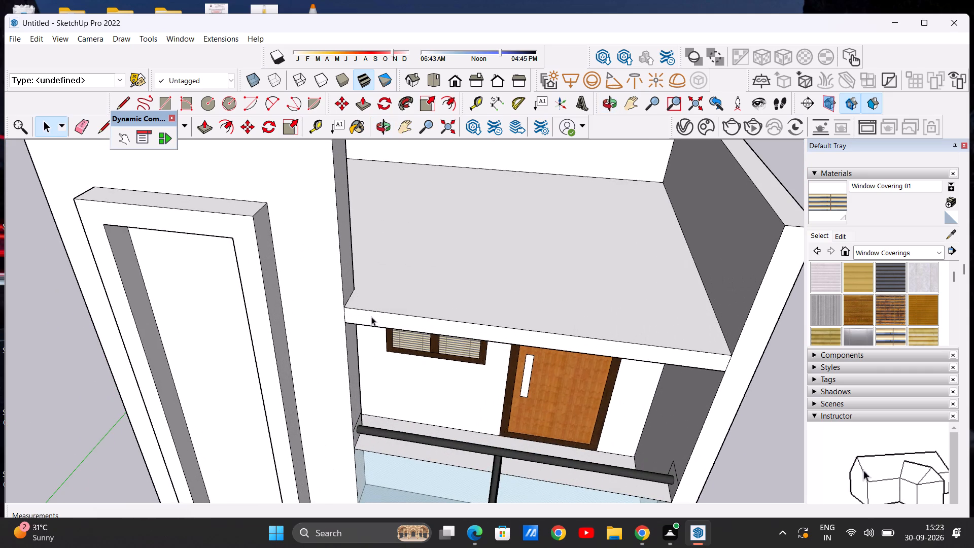
# Draw a line about 11' 1 1/2" long across the open terrace floor, parallel to the front slab edge, from tower wall to side parapet.
pyautogui.press('l')
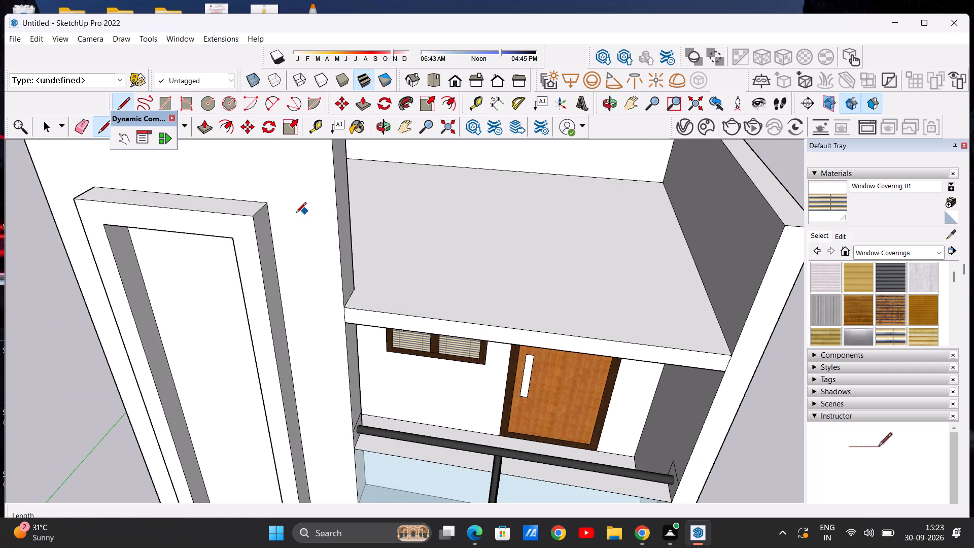
pyautogui.click(357, 288)
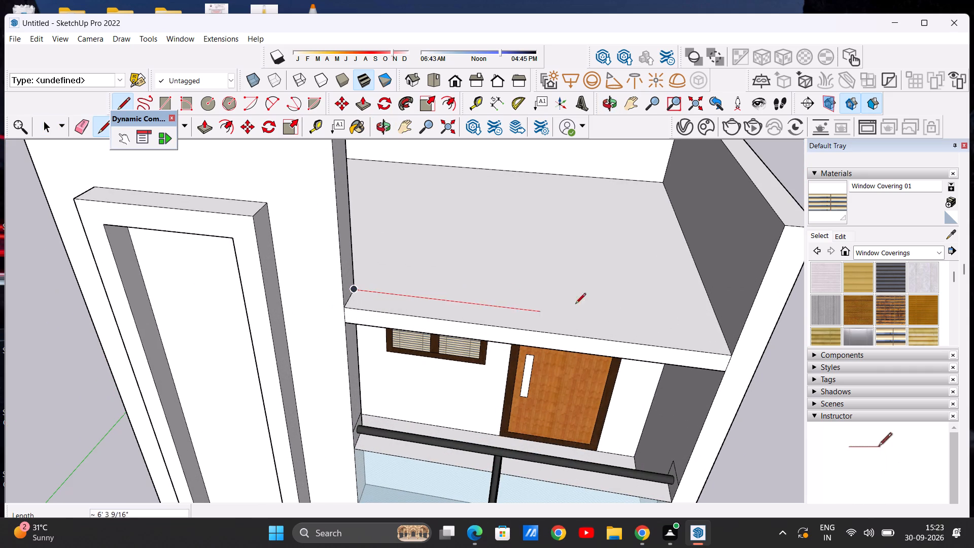
pyautogui.click(720, 333)
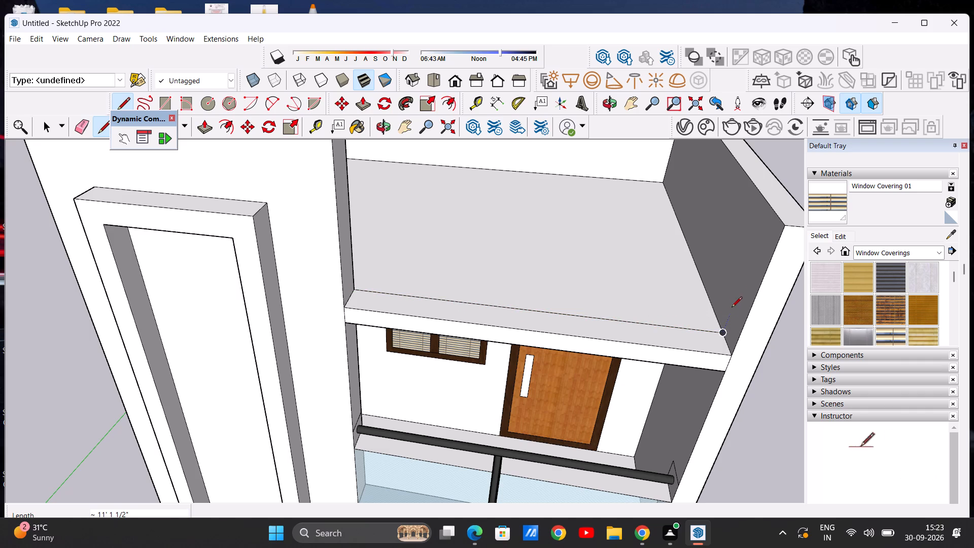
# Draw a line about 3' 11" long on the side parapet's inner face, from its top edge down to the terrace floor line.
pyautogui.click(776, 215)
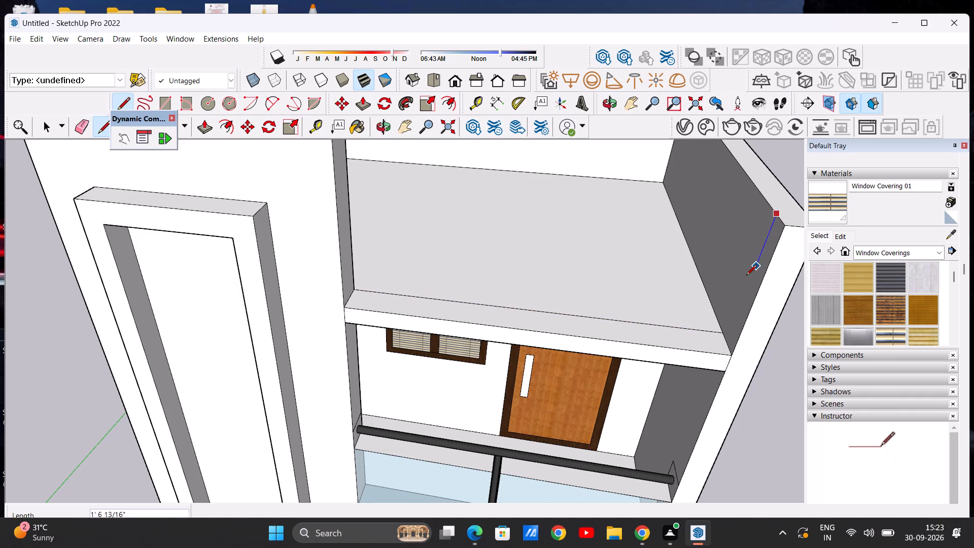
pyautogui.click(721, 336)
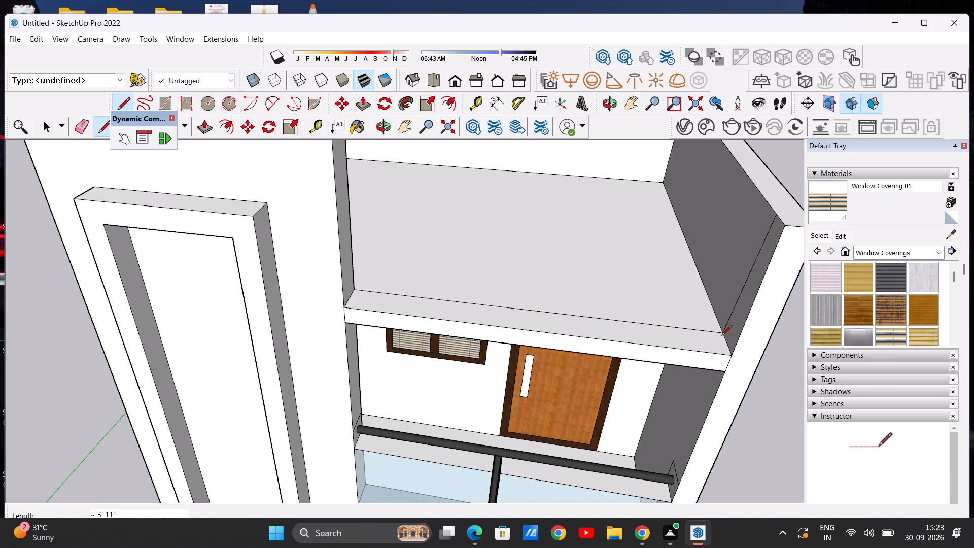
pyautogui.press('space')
# Examine the open terrace and the lines on its floor and side parapet from several angles.
pyautogui.scroll(-1, 679, 304)
pyautogui.moveTo(679, 304); pyautogui.dragTo(750, 307, button='middle')
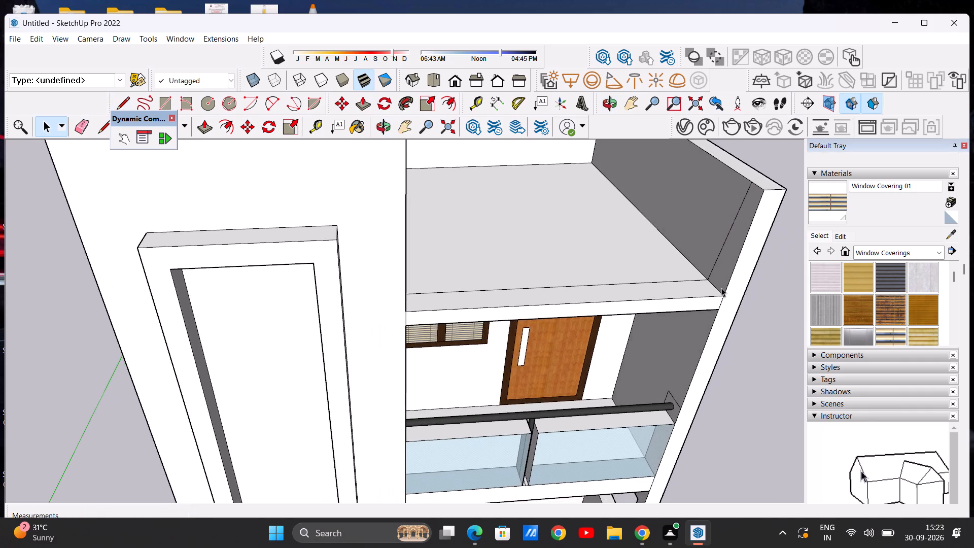
pyautogui.scroll(12, 710, 283)
pyautogui.scroll(-16, 706, 282)
pyautogui.scroll(1, 651, 284)
pyautogui.scroll(-6, 647, 287)
pyautogui.scroll(1, 659, 290)
pyautogui.moveTo(466, 290); pyautogui.dragTo(351, 284, button='middle')
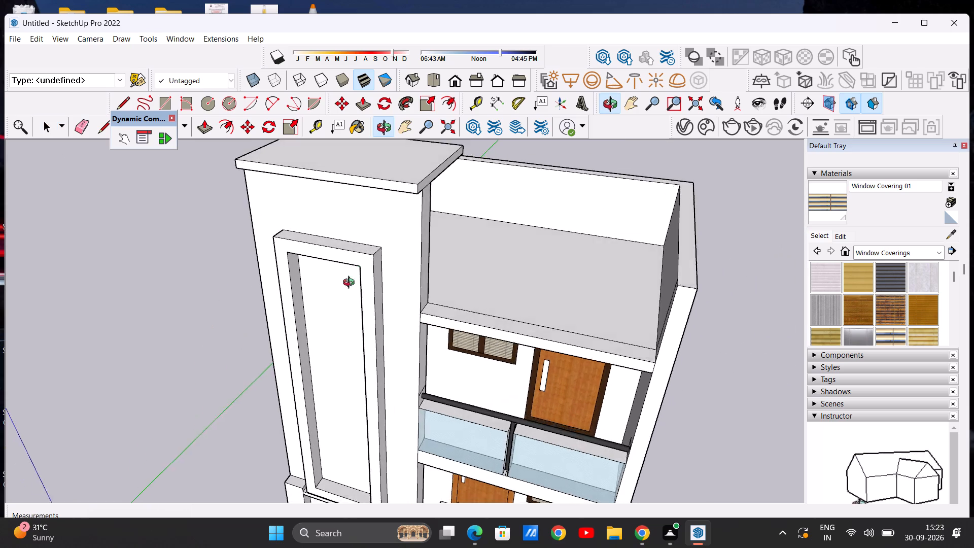
pyautogui.moveTo(351, 284); pyautogui.dragTo(354, 296, button='middle')
pyautogui.scroll(4, 481, 292)
pyautogui.scroll(-5, 494, 310)
pyautogui.moveTo(545, 334); pyautogui.dragTo(592, 276, button='middle')
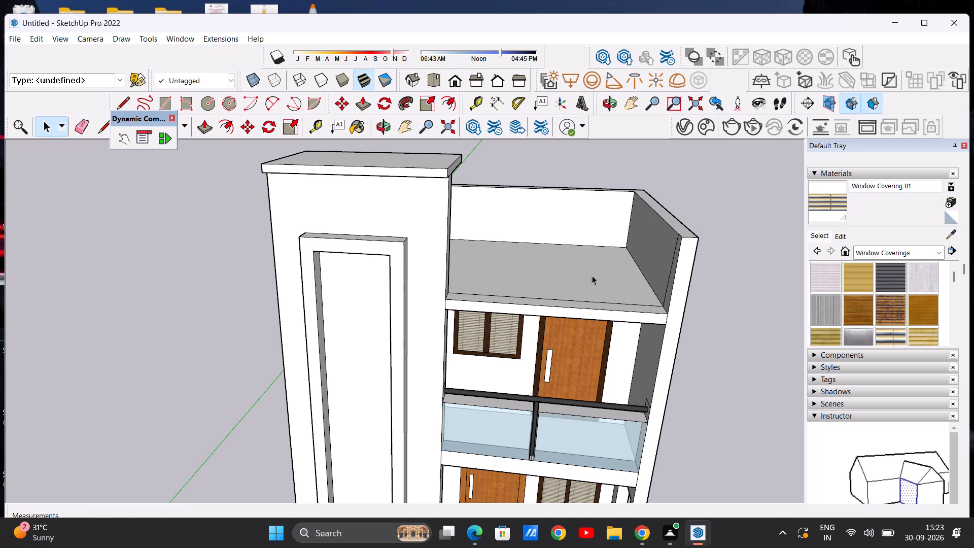
pyautogui.scroll(-6, 510, 266)
pyautogui.moveTo(511, 242); pyautogui.dragTo(727, 217, button='middle')
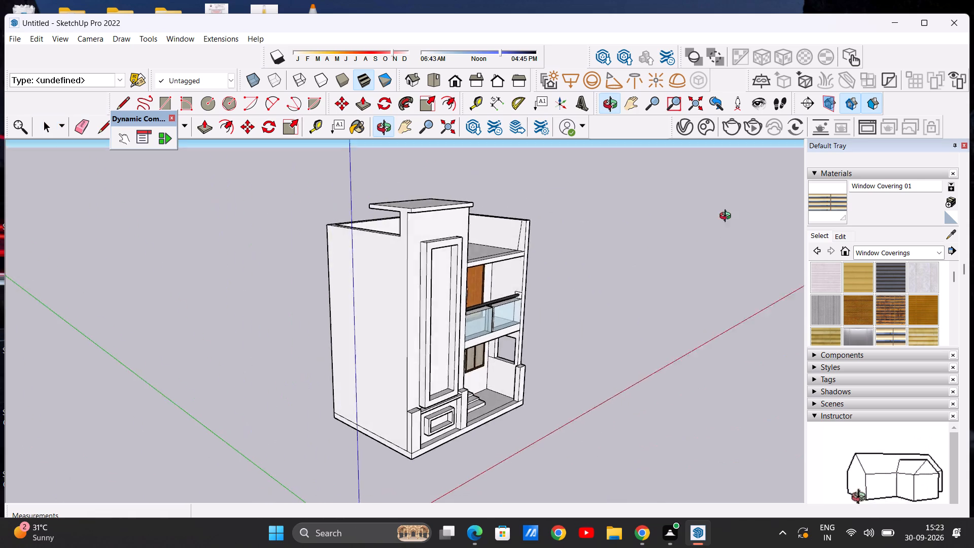
pyautogui.moveTo(727, 217); pyautogui.dragTo(668, 188, button='middle')
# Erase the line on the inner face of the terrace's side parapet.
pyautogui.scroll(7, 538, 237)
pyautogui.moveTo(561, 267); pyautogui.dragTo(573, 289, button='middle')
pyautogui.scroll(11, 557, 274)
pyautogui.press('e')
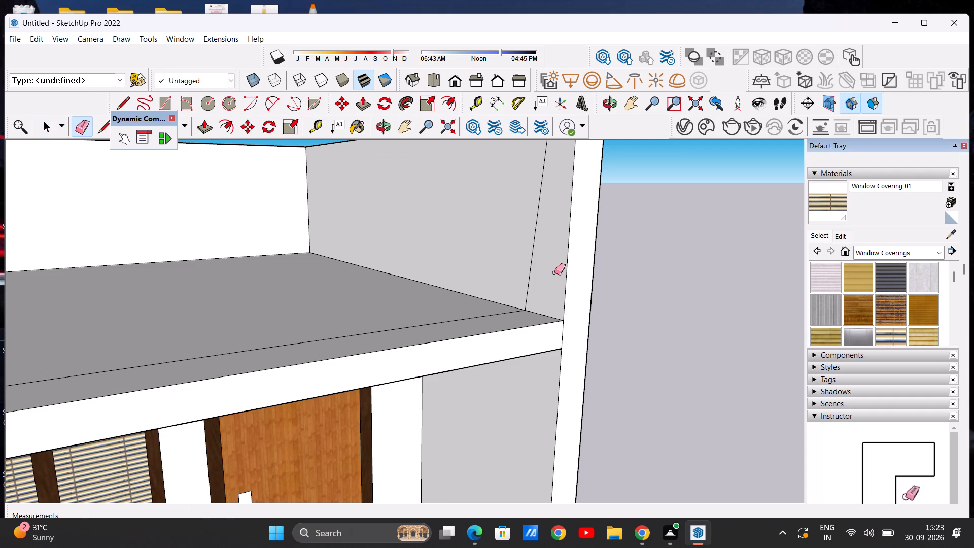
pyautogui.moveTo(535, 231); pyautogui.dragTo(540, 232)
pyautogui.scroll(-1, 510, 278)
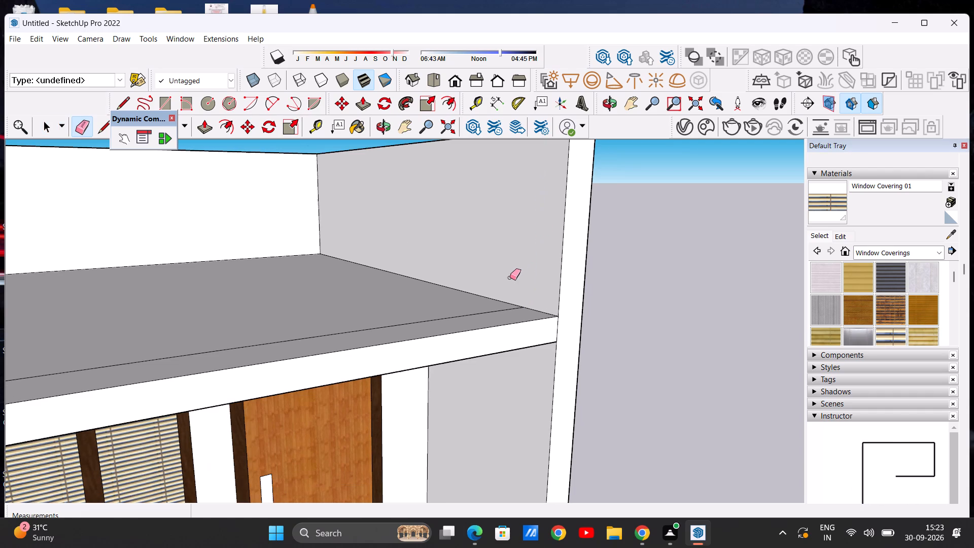
# Draw a vertical line about 3' 10 3/4" high on the side parapet's inner face, from the floor line's end to the top edge.
pyautogui.moveTo(472, 307); pyautogui.dragTo(460, 375, button='middle')
pyautogui.scroll(1, 469, 373)
pyautogui.scroll(-5, 471, 364)
pyautogui.scroll(5, 525, 292)
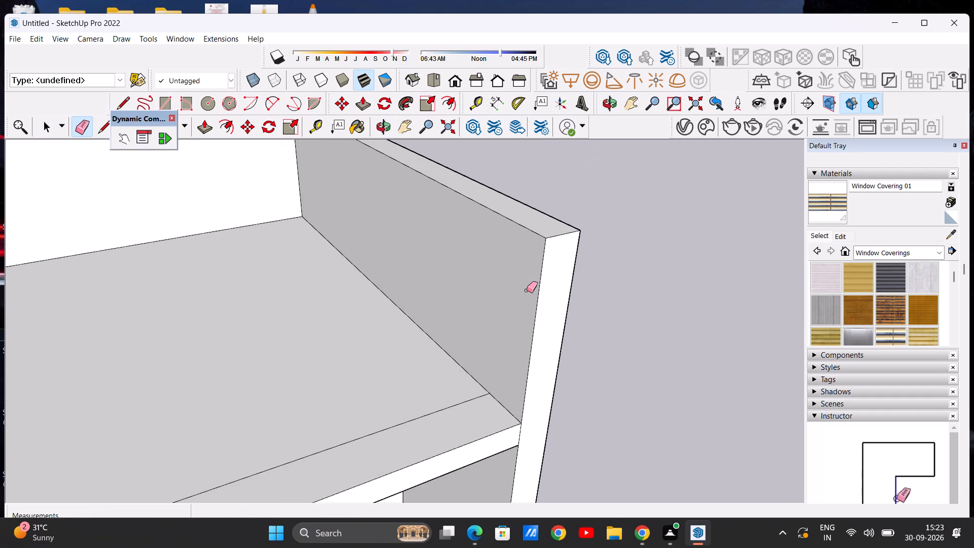
pyautogui.press('space')
pyautogui.write('L')
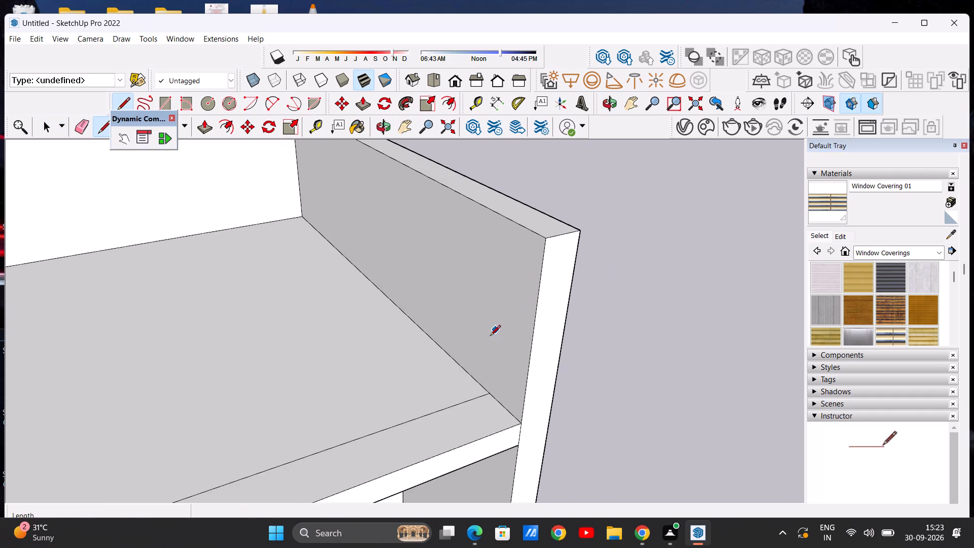
pyautogui.click(491, 390)
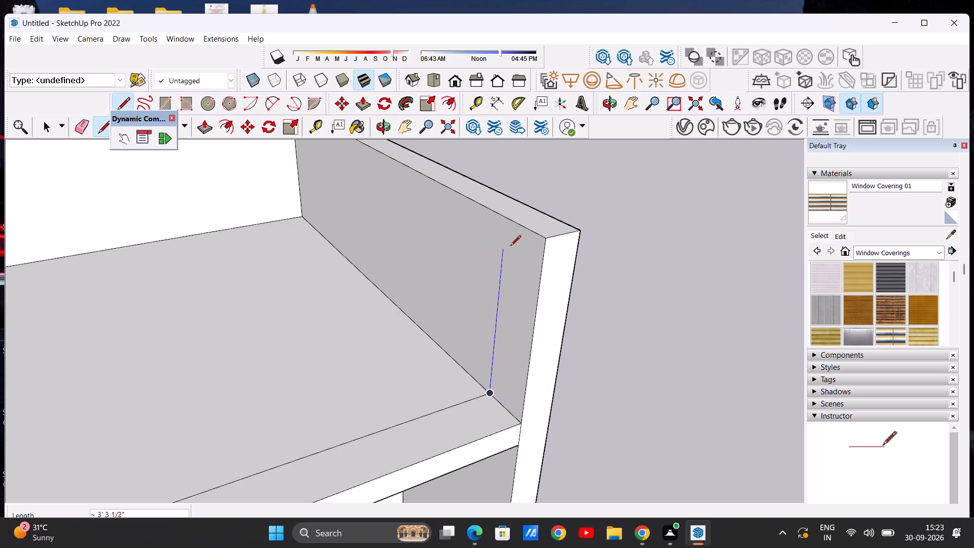
pyautogui.click(505, 217)
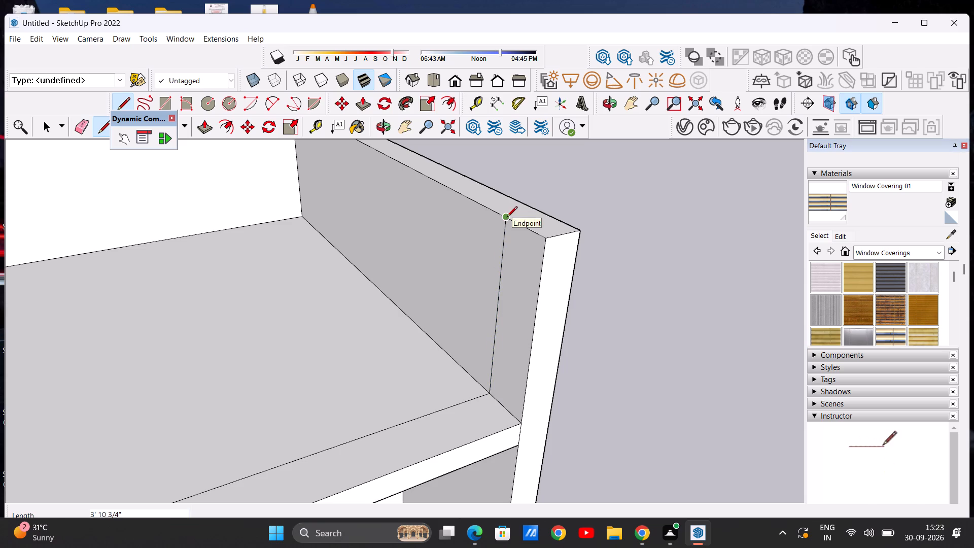
pyautogui.press('space')
# Examine the terrace's front corner, where the side parapet meets the slab edge, for placing the railing.
pyautogui.scroll(-14, 474, 275)
pyautogui.moveTo(518, 277); pyautogui.dragTo(431, 273, button='middle')
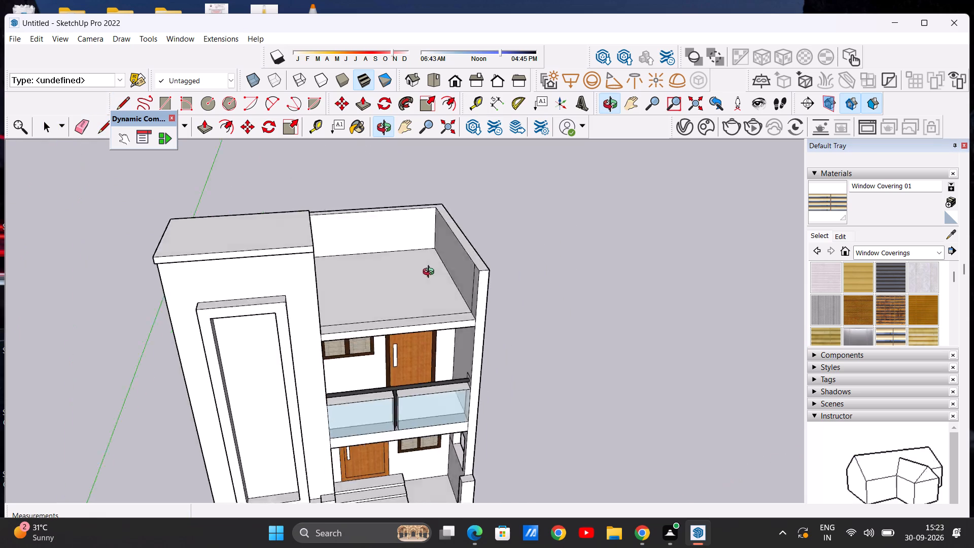
pyautogui.moveTo(431, 273); pyautogui.dragTo(438, 213, button='middle')
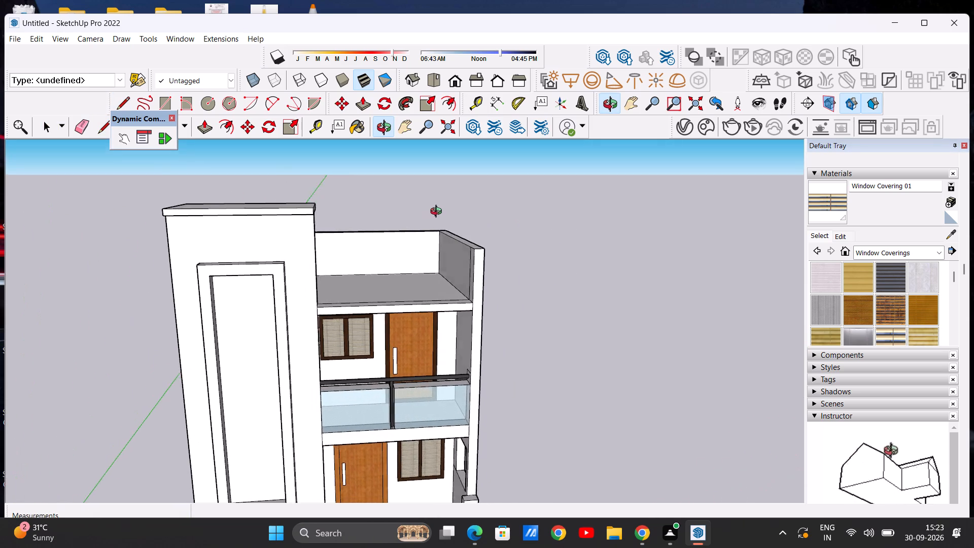
pyautogui.moveTo(438, 213); pyautogui.dragTo(525, 204, button='middle')
pyautogui.scroll(6, 496, 249)
pyautogui.moveTo(481, 253); pyautogui.dragTo(540, 263, button='middle')
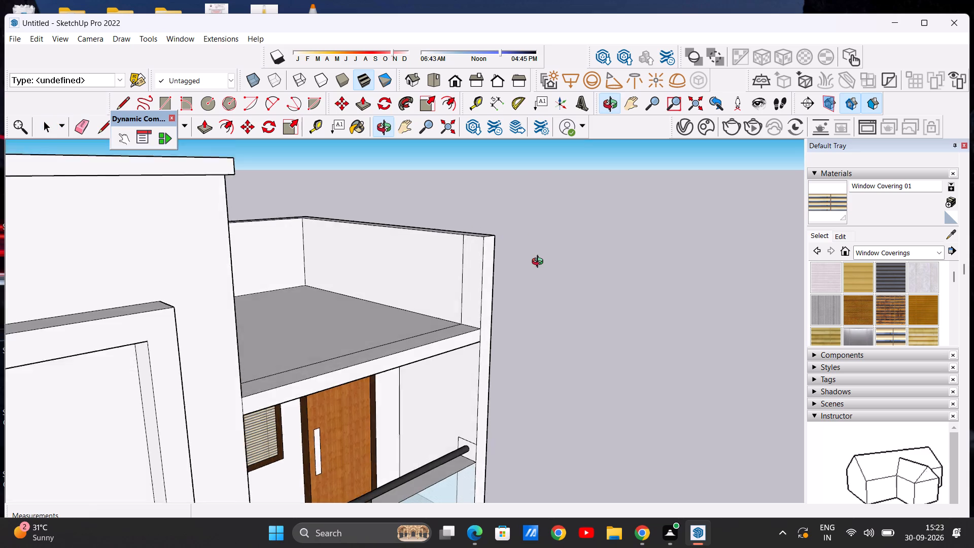
pyautogui.moveTo(540, 263); pyautogui.dragTo(543, 268, button='middle')
pyautogui.scroll(5, 497, 271)
pyautogui.scroll(-3, 493, 264)
pyautogui.scroll(4, 457, 251)
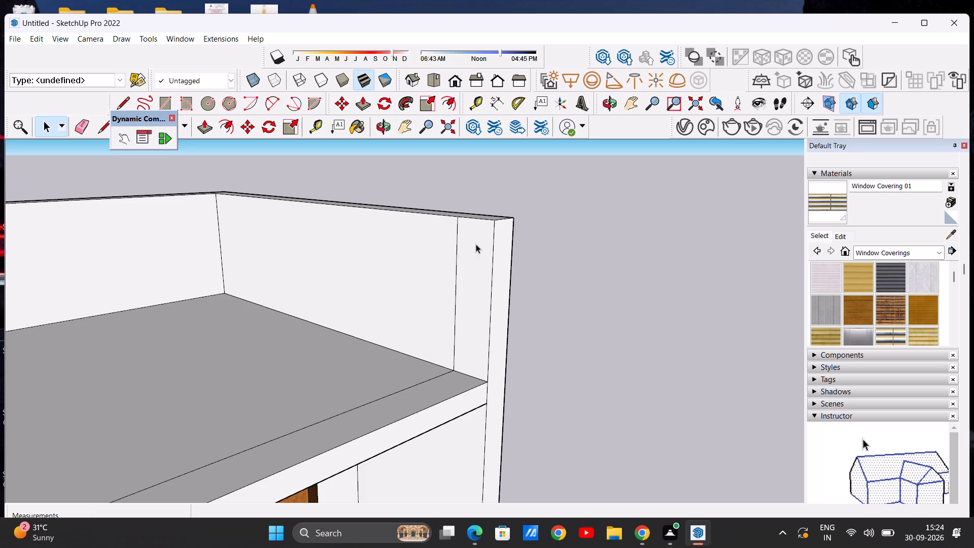
pyautogui.scroll(-20, 462, 249)
pyautogui.scroll(-14, 462, 249)
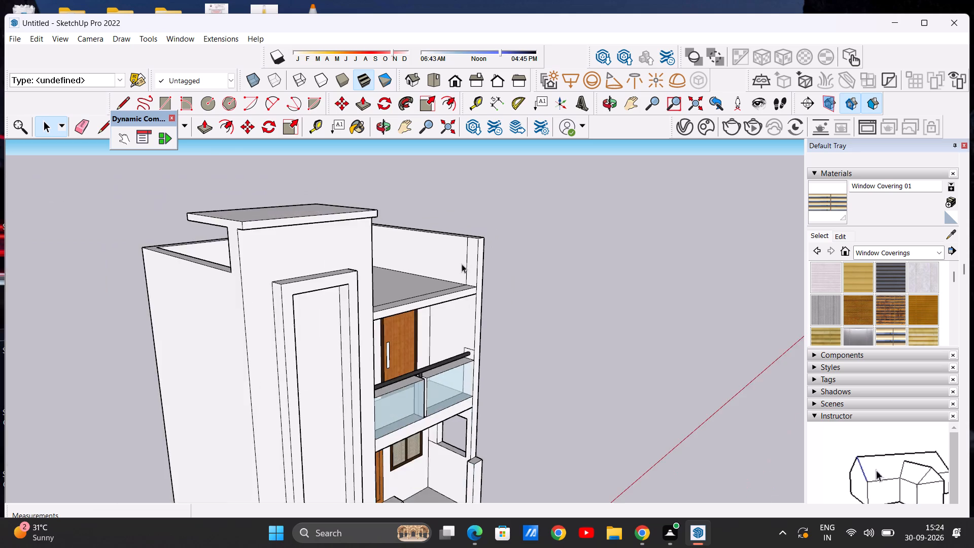
pyautogui.scroll(12, 462, 264)
pyautogui.moveTo(475, 262); pyautogui.dragTo(521, 270, button='middle')
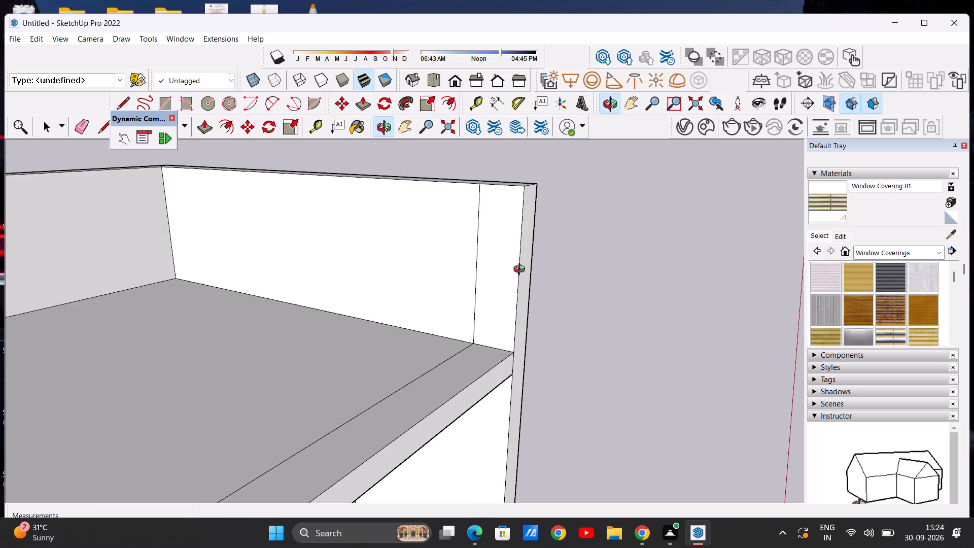
pyautogui.moveTo(521, 270); pyautogui.dragTo(470, 251, button='middle')
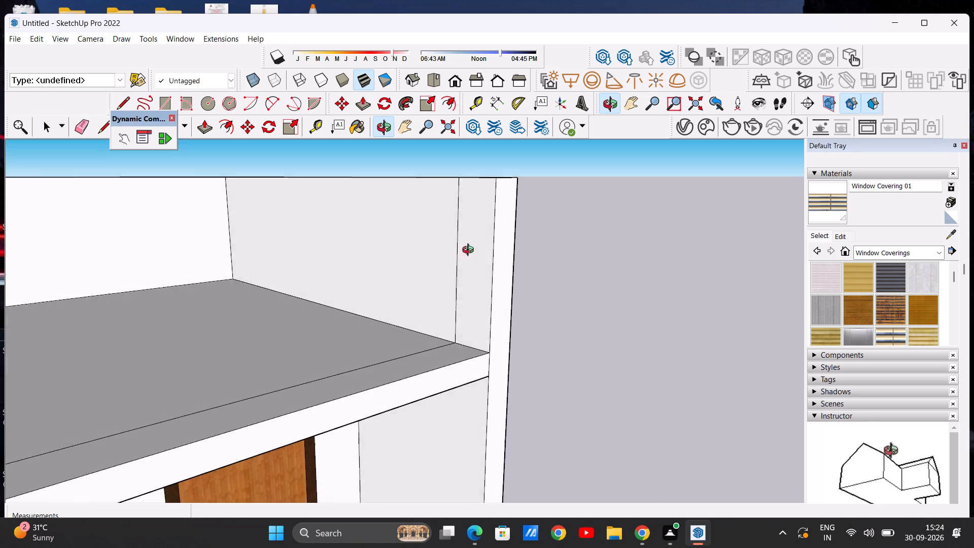
pyautogui.moveTo(470, 251); pyautogui.dragTo(475, 248, button='middle')
pyautogui.scroll(-9, 480, 255)
pyautogui.scroll(5, 490, 236)
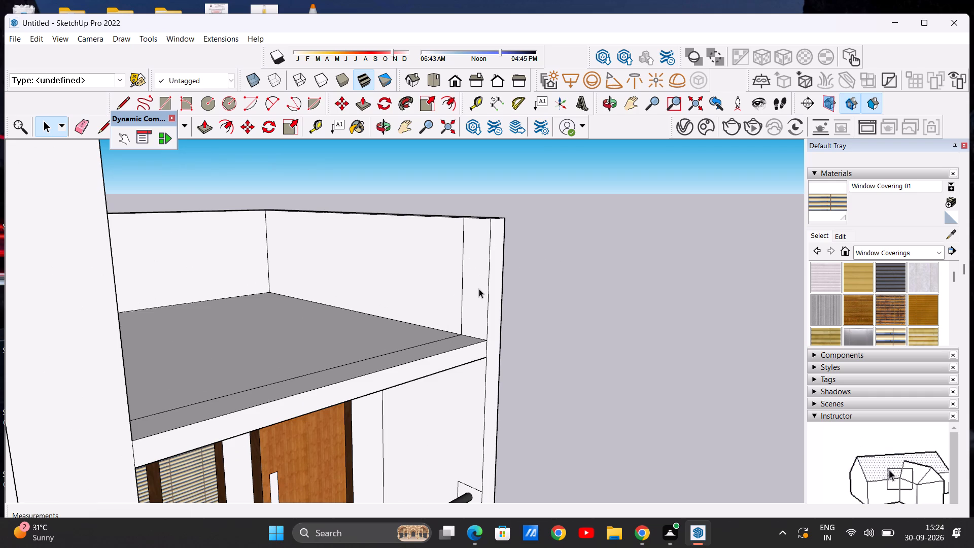
pyautogui.scroll(-5, 479, 289)
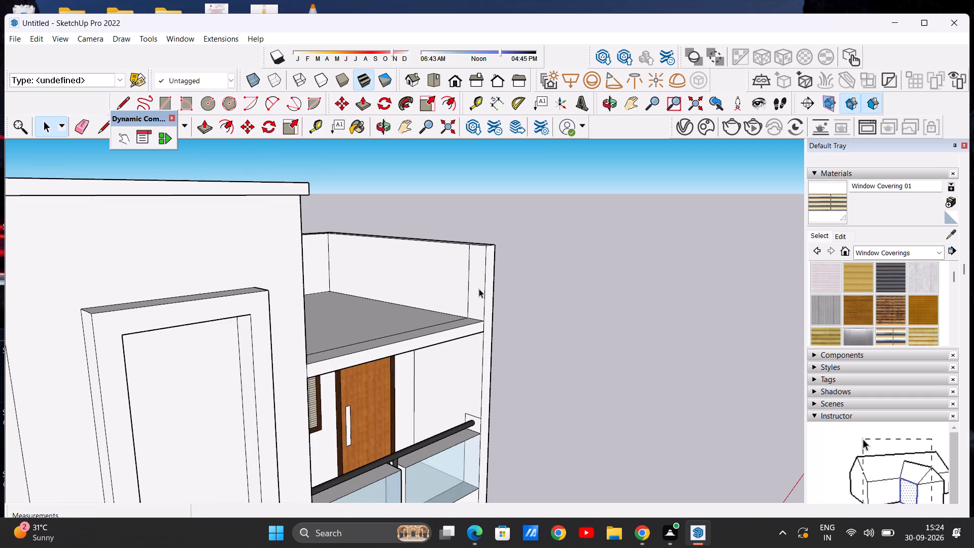
pyautogui.moveTo(472, 286); pyautogui.dragTo(415, 278, button='middle')
pyautogui.moveTo(470, 268); pyautogui.dragTo(488, 268, button='middle')
# Draw a circle of about 1 1/16" radius near the top of the side parapet's inner front strip, as the terrace railing profile.
pyautogui.scroll(12, 489, 265)
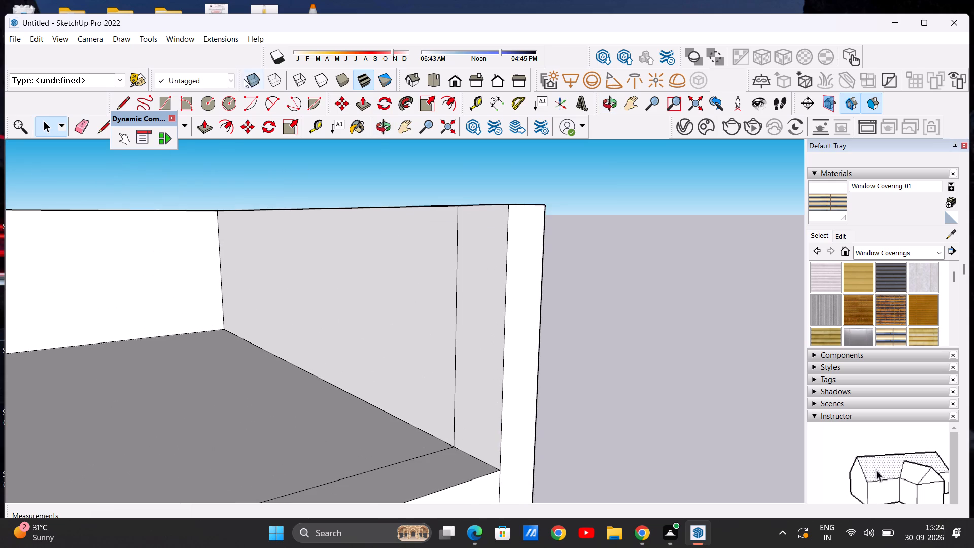
pyautogui.press('c')
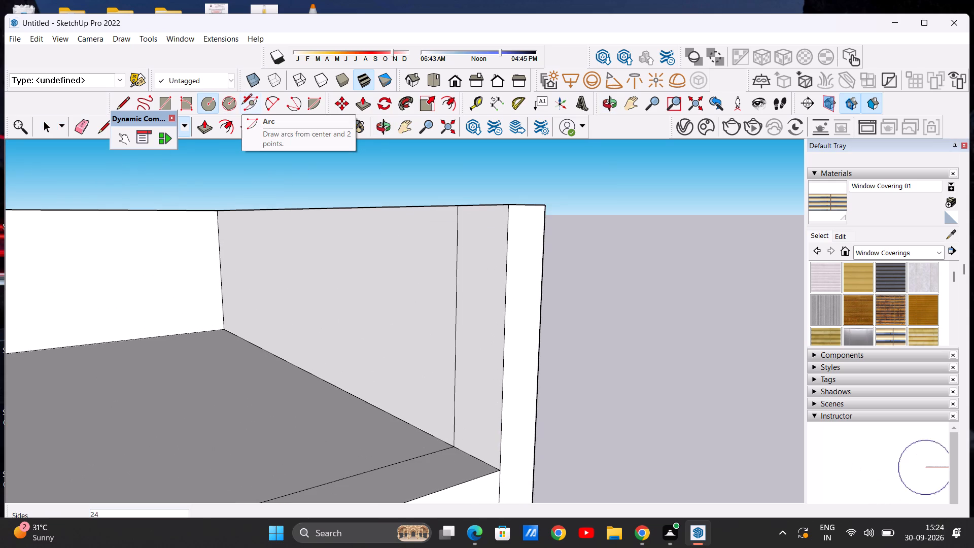
pyautogui.press('space')
pyautogui.write('C')
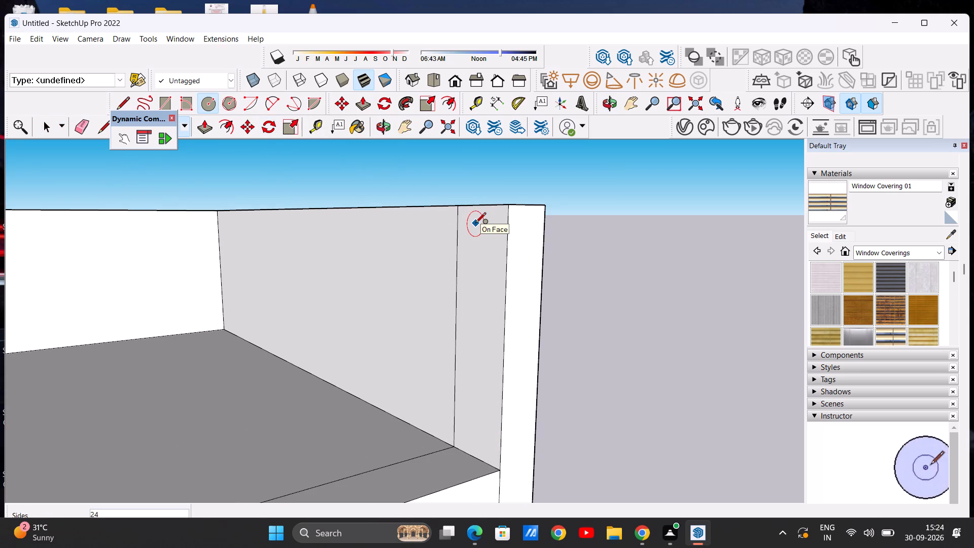
pyautogui.scroll(12, 481, 235)
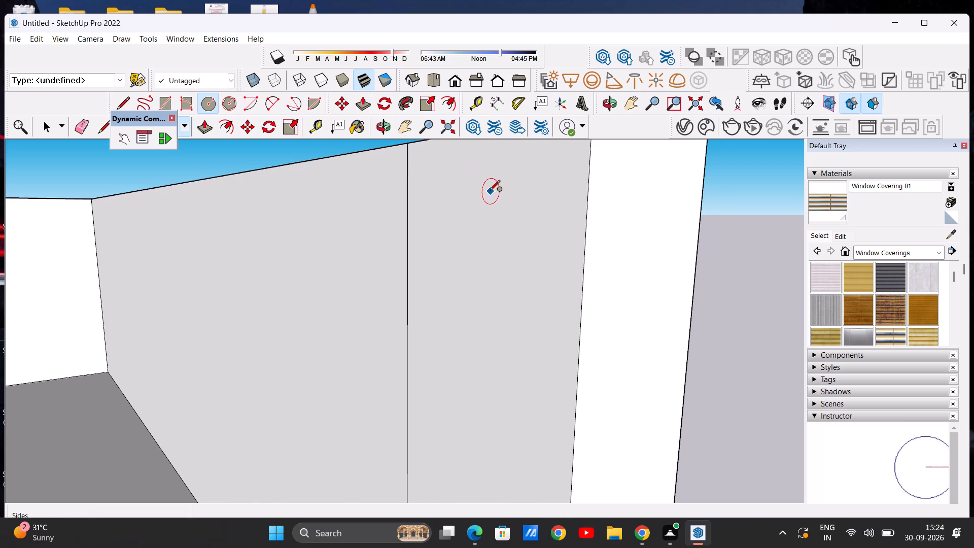
pyautogui.scroll(-6, 483, 195)
pyautogui.click(482, 199)
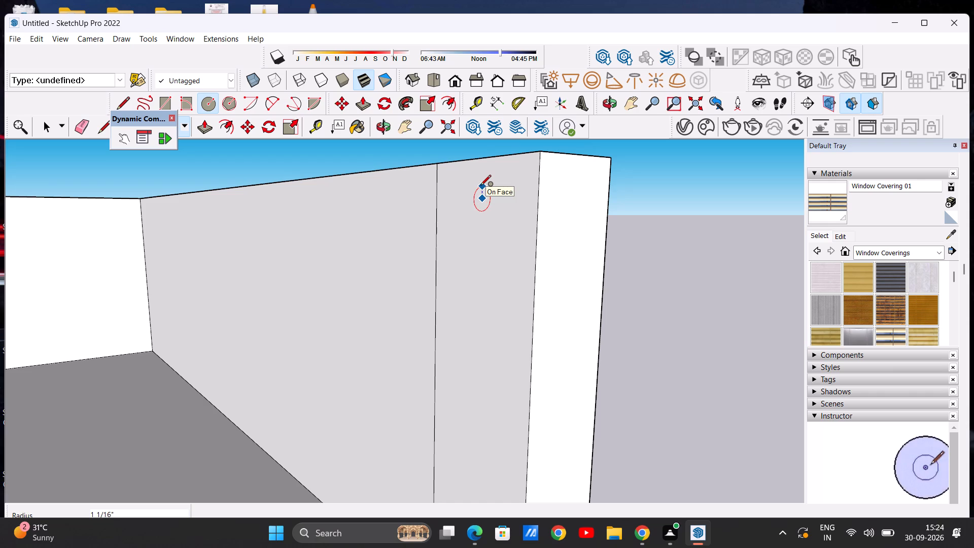
pyautogui.click(480, 186)
pyautogui.press('space')
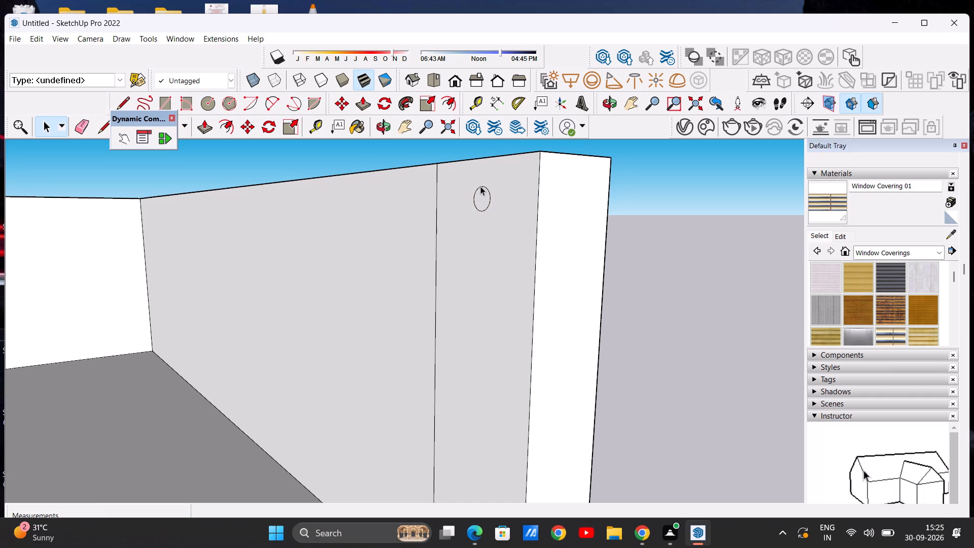
pyautogui.press('space')
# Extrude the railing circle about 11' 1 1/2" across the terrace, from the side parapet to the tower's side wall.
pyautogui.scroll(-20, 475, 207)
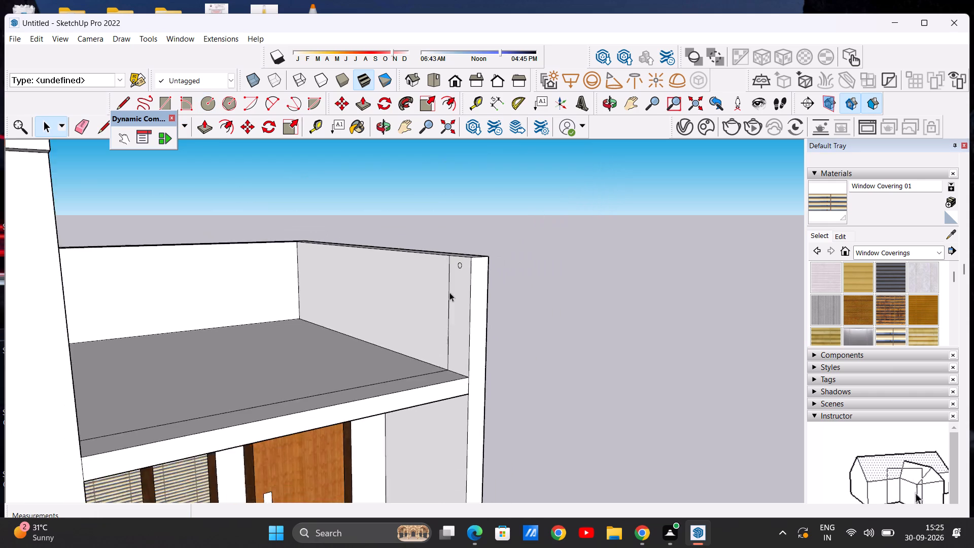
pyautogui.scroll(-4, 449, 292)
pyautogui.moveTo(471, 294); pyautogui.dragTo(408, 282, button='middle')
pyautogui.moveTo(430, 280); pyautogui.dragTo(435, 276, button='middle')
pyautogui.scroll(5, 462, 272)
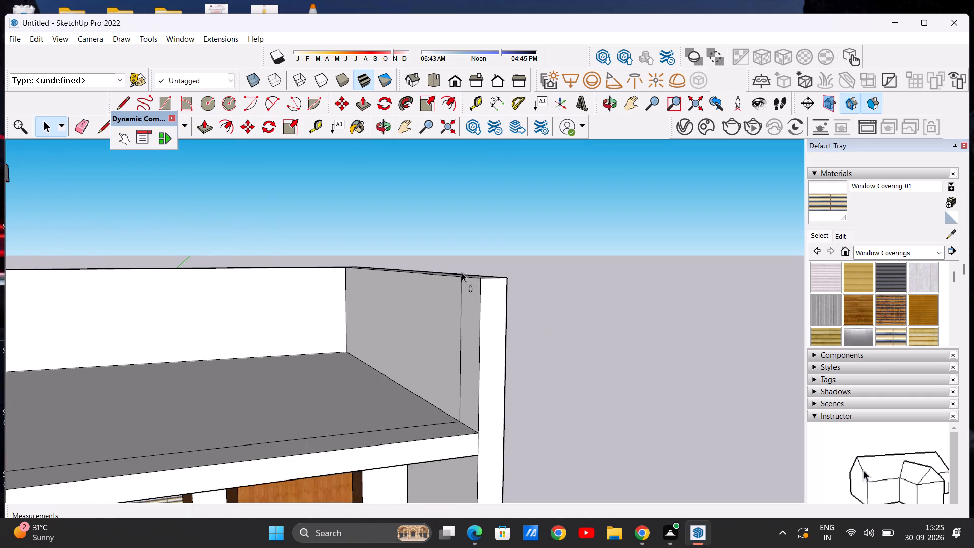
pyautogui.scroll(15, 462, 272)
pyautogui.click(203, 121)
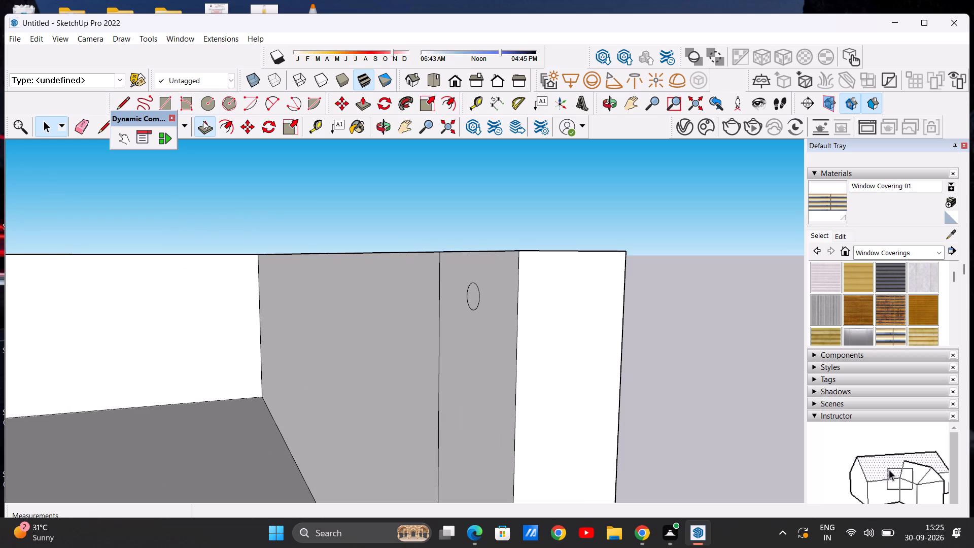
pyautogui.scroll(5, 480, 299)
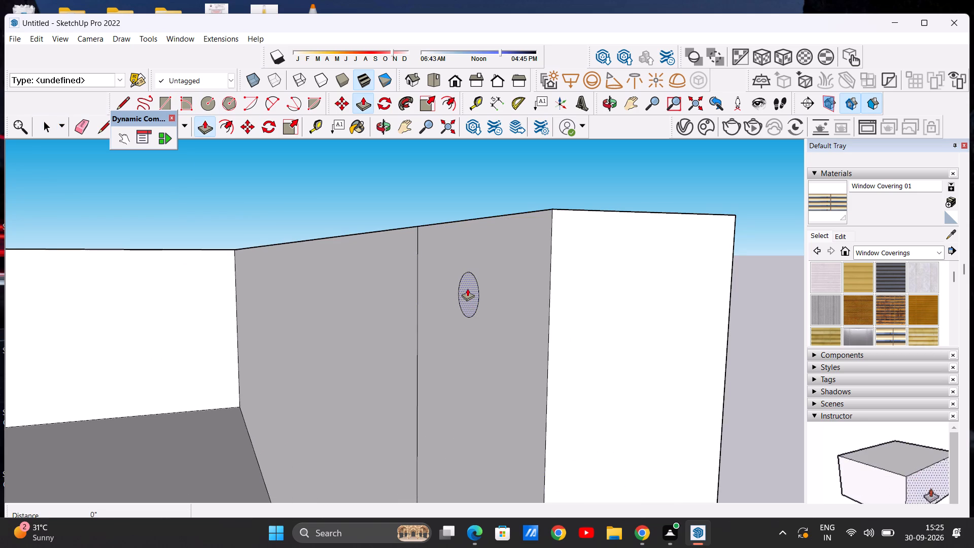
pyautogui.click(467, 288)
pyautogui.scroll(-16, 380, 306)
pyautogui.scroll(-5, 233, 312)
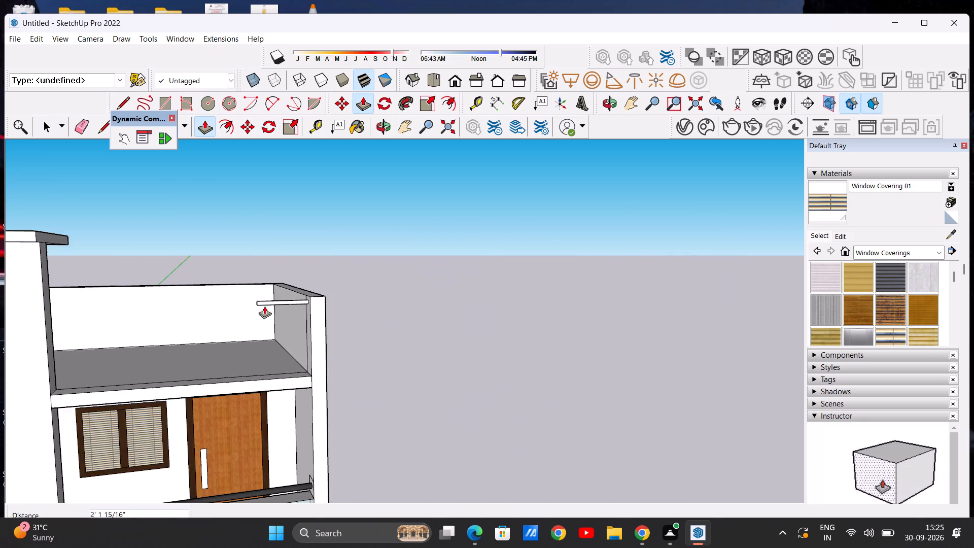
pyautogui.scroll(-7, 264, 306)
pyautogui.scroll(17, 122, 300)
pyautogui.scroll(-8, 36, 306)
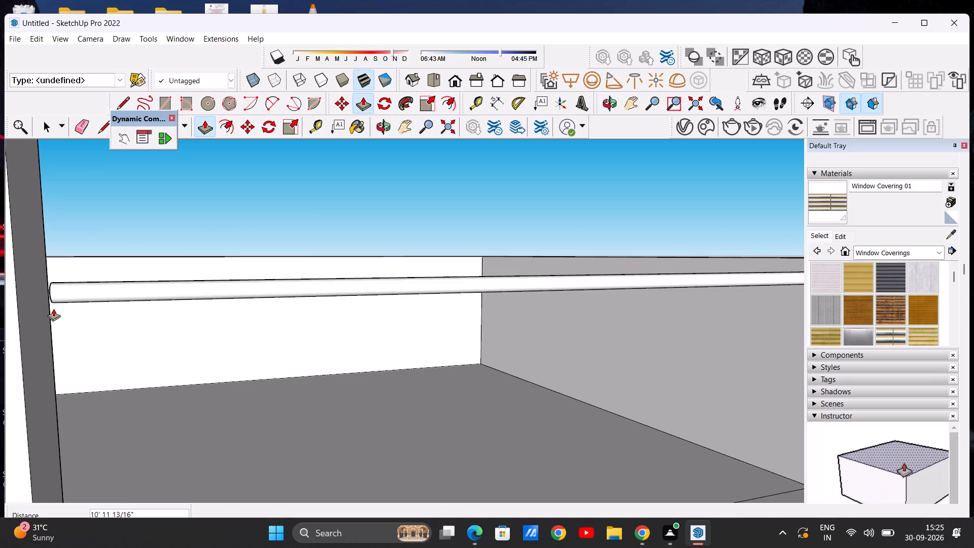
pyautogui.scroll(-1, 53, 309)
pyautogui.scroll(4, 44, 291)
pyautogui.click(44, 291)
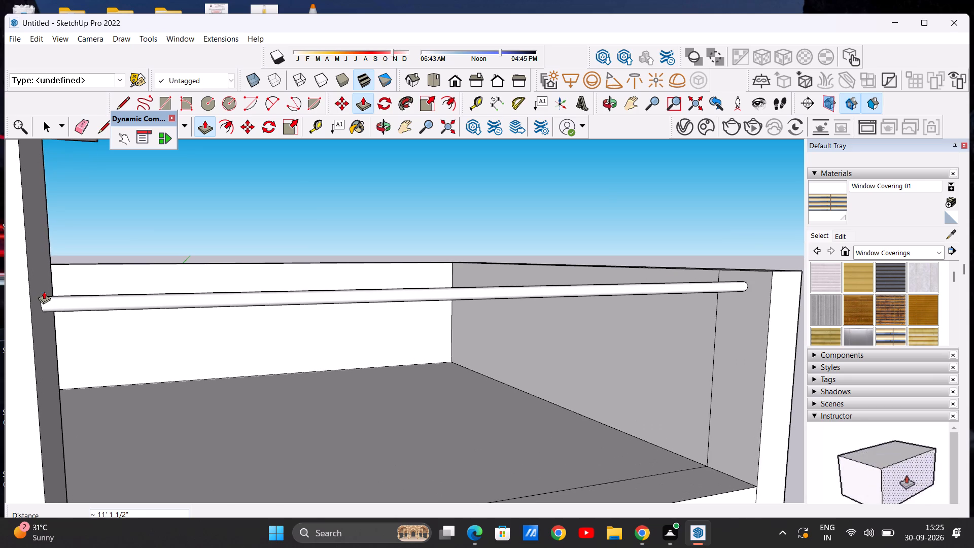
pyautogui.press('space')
# Examine the terrace's top rail from the front and at its parapet end, checking its thickness and position against the facade.
pyautogui.scroll(-10, 237, 418)
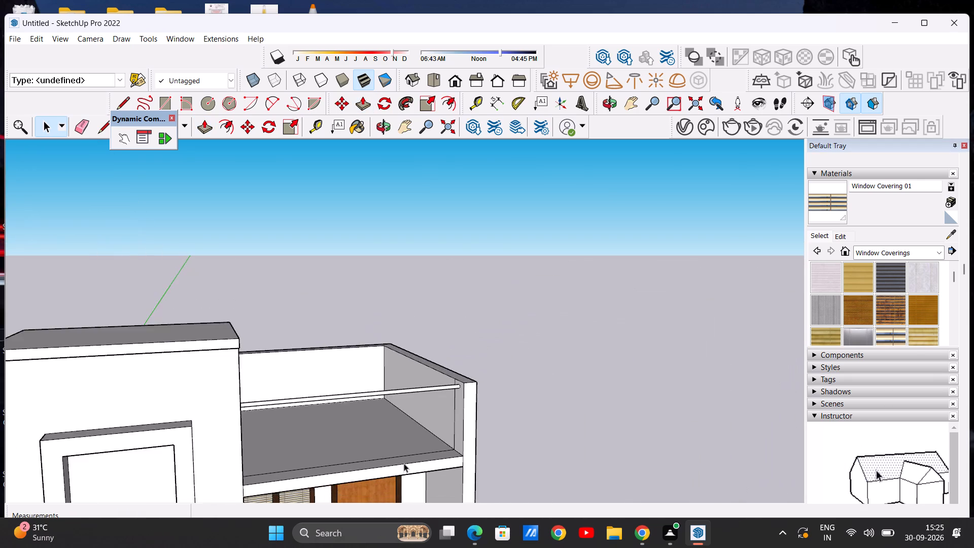
pyautogui.scroll(-5, 404, 463)
pyautogui.moveTo(422, 455); pyautogui.dragTo(362, 384, button='middle')
pyautogui.scroll(-14, 354, 400)
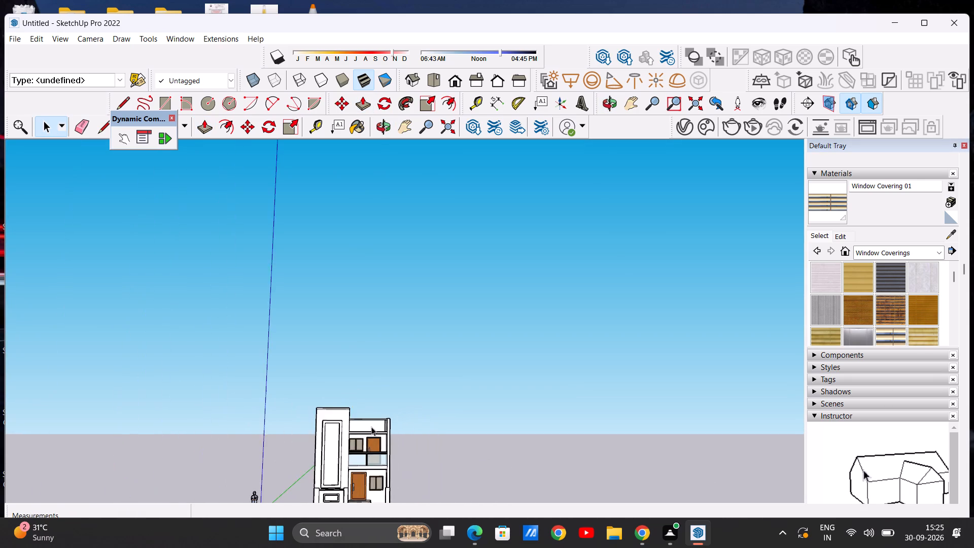
pyautogui.scroll(3, 359, 450)
pyautogui.scroll(-16, 363, 453)
pyautogui.scroll(9, 380, 466)
pyautogui.scroll(16, 385, 424)
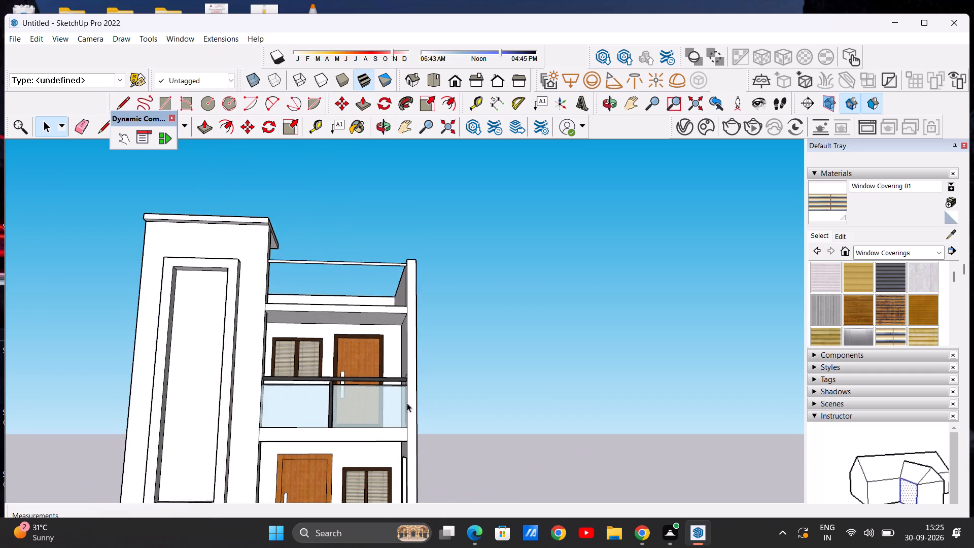
pyautogui.scroll(-5, 400, 414)
pyautogui.moveTo(377, 348); pyautogui.dragTo(342, 389, button='middle')
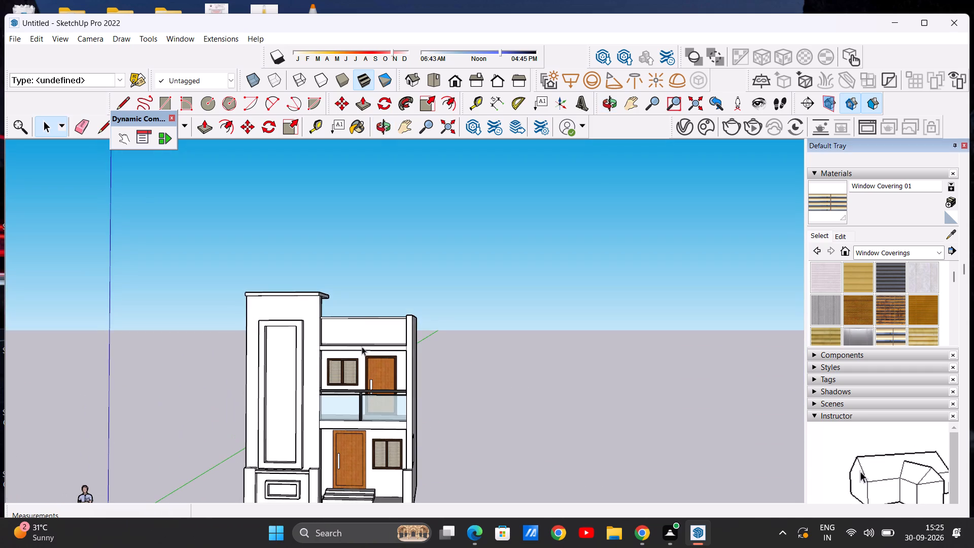
pyautogui.scroll(13, 425, 300)
pyautogui.scroll(-5, 307, 357)
pyautogui.moveTo(286, 382); pyautogui.dragTo(301, 383, button='middle')
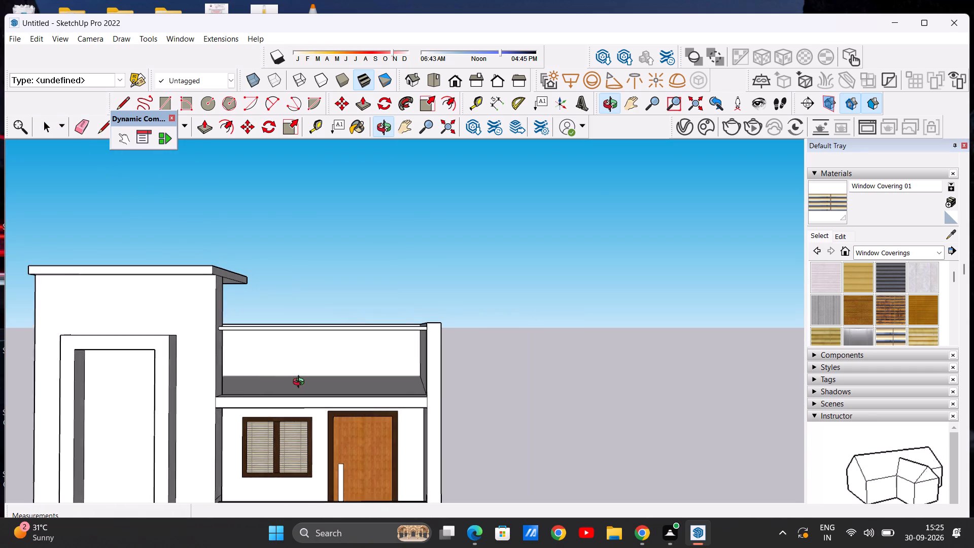
pyautogui.moveTo(301, 383); pyautogui.dragTo(292, 372, button='middle')
pyautogui.scroll(6, 362, 342)
pyautogui.scroll(-4, 370, 334)
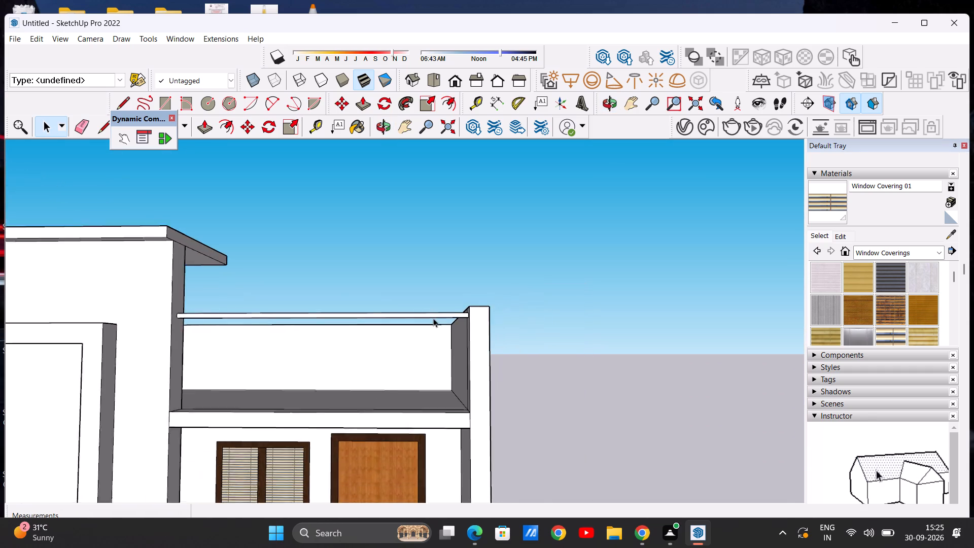
pyautogui.scroll(-2, 433, 318)
pyautogui.moveTo(436, 407); pyautogui.dragTo(444, 478, button='middle')
pyautogui.scroll(3, 441, 420)
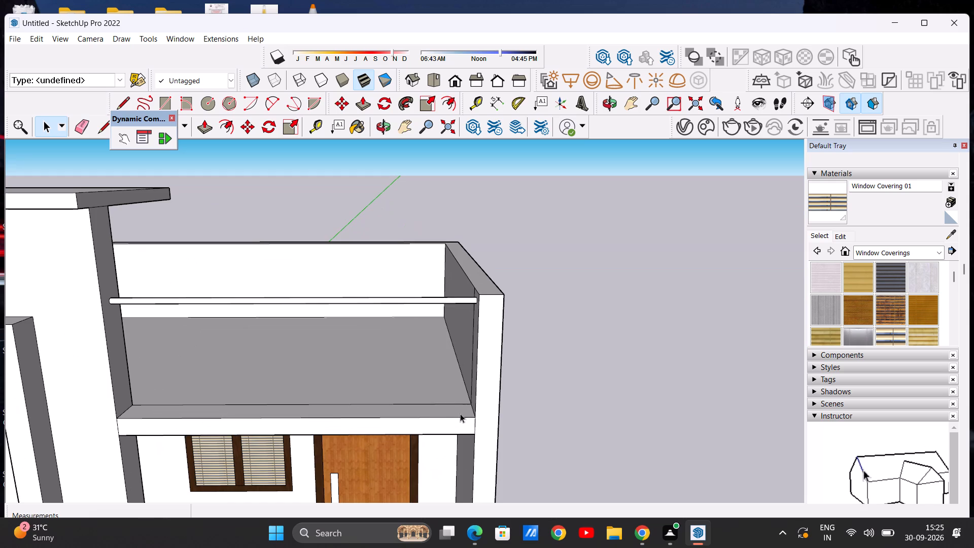
pyautogui.moveTo(440, 365); pyautogui.dragTo(503, 357, button='middle')
pyautogui.scroll(6, 489, 293)
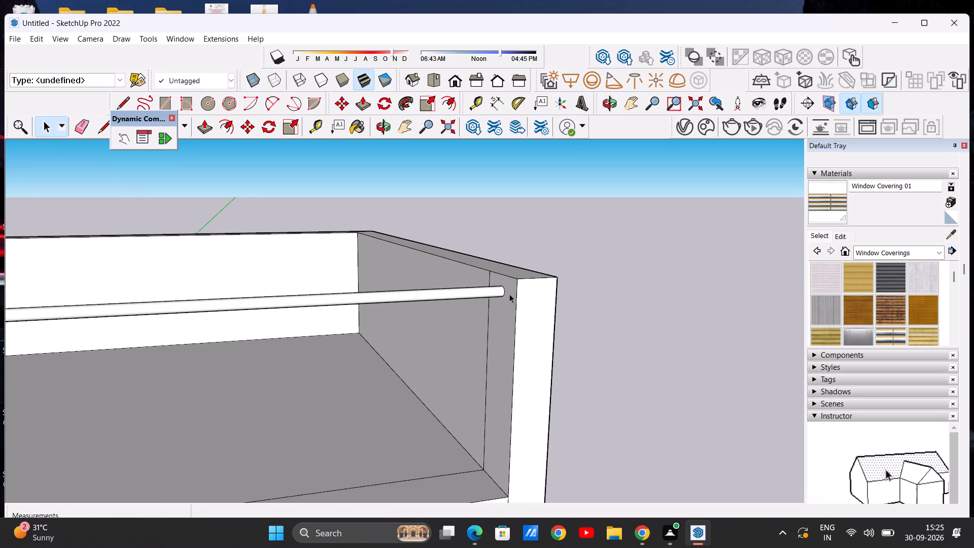
pyautogui.scroll(-6, 509, 292)
pyautogui.scroll(5, 476, 298)
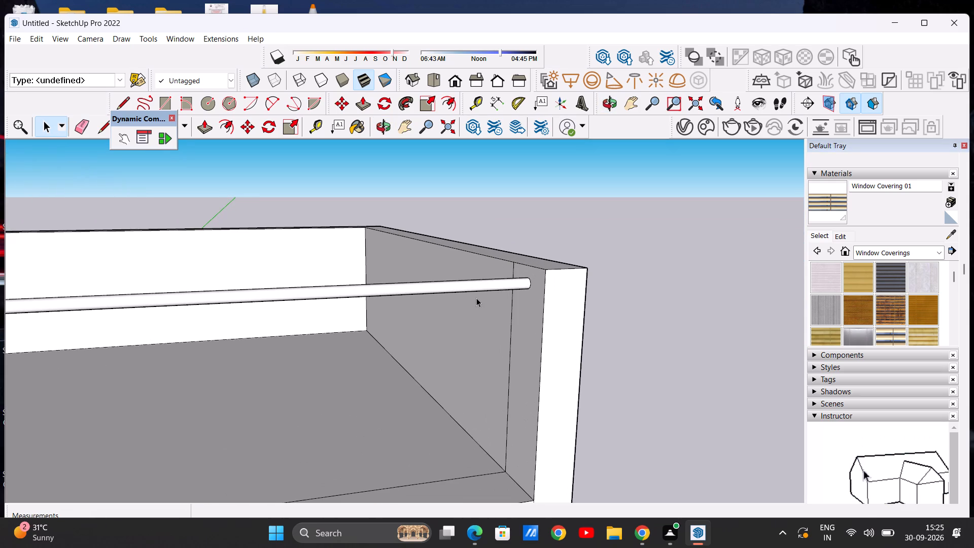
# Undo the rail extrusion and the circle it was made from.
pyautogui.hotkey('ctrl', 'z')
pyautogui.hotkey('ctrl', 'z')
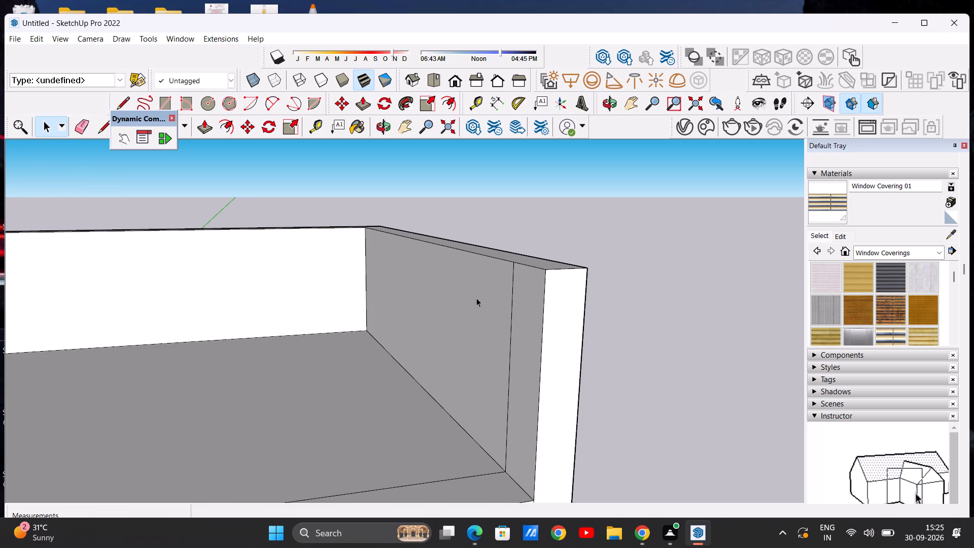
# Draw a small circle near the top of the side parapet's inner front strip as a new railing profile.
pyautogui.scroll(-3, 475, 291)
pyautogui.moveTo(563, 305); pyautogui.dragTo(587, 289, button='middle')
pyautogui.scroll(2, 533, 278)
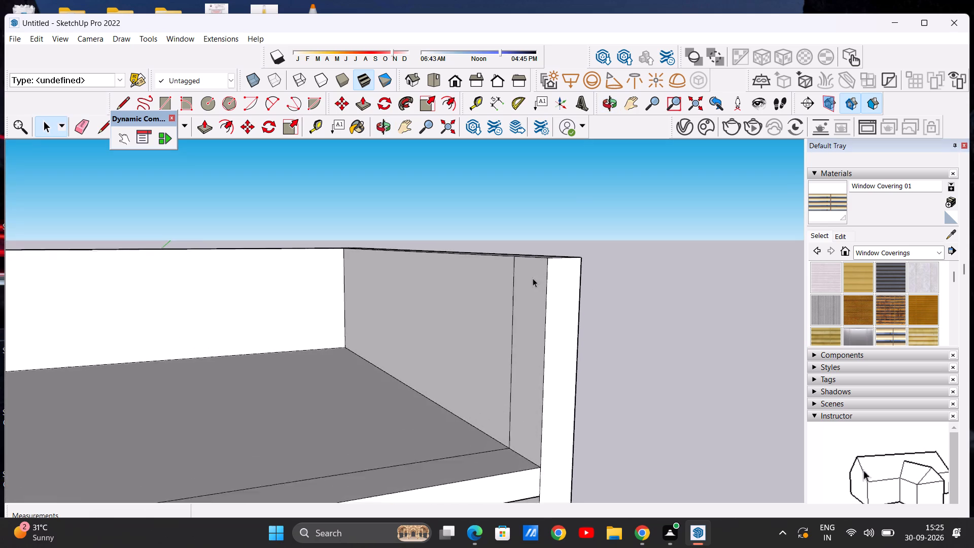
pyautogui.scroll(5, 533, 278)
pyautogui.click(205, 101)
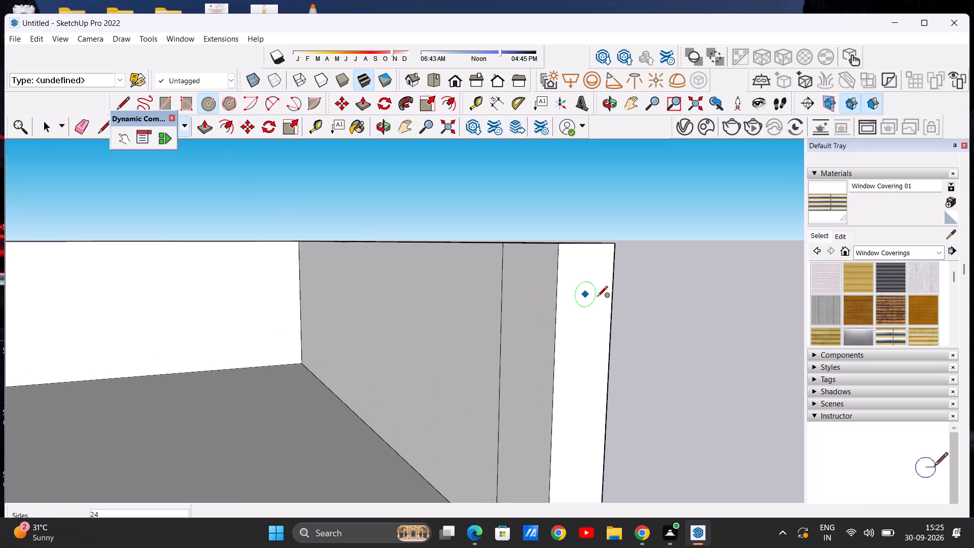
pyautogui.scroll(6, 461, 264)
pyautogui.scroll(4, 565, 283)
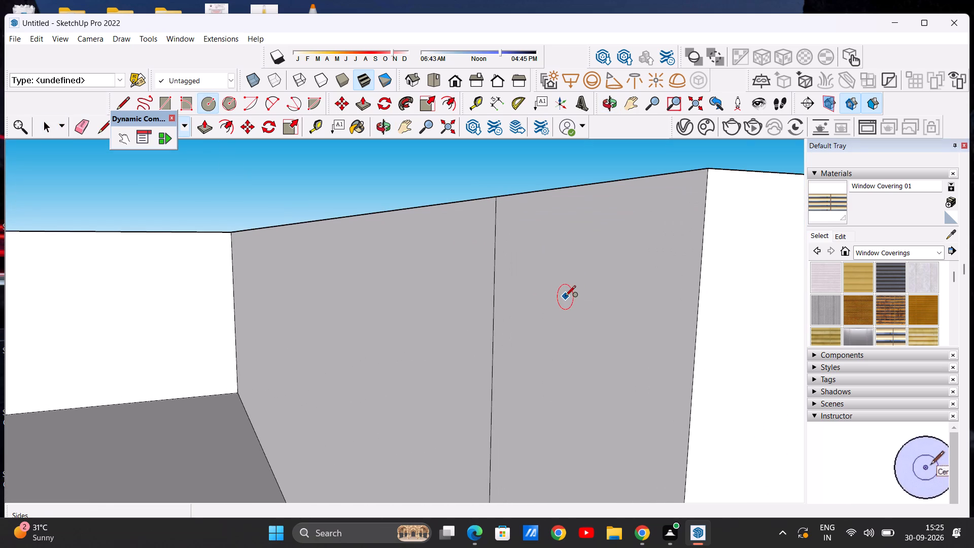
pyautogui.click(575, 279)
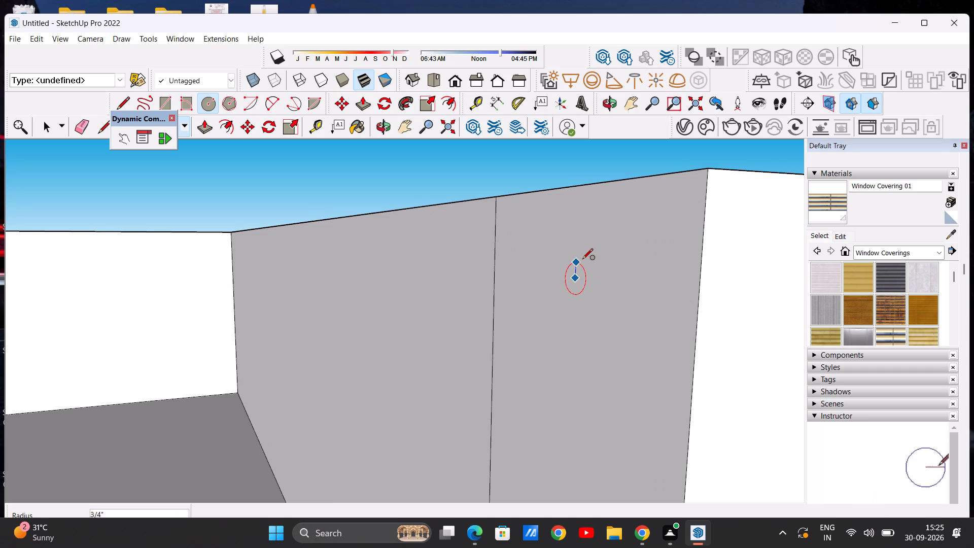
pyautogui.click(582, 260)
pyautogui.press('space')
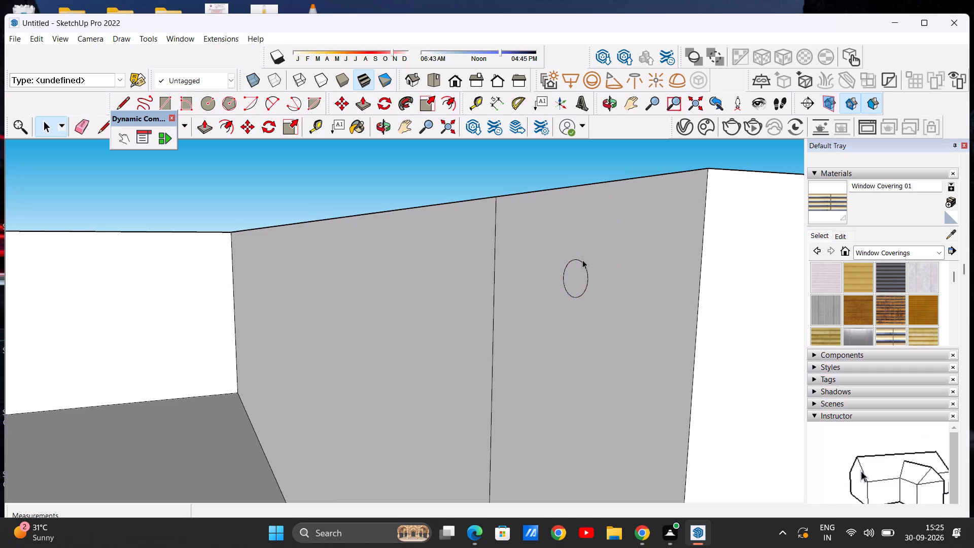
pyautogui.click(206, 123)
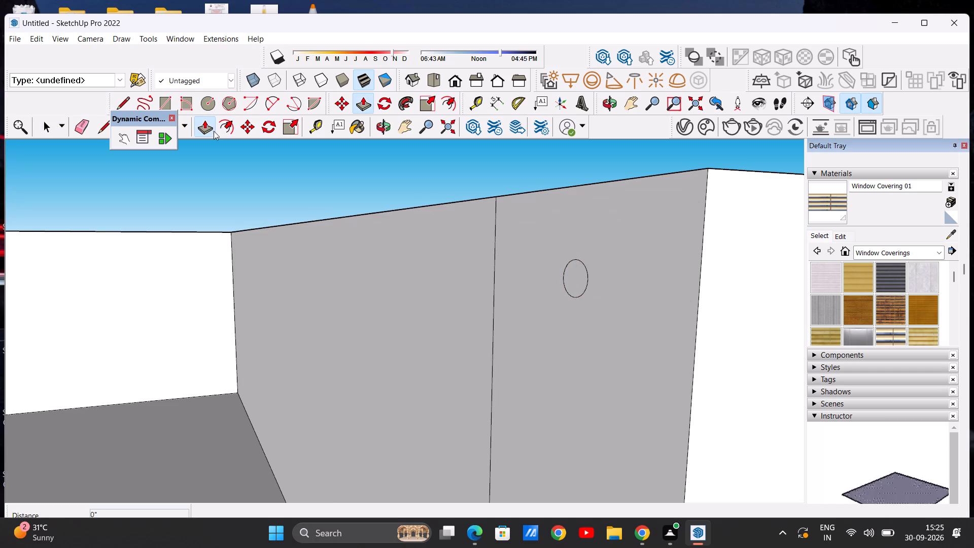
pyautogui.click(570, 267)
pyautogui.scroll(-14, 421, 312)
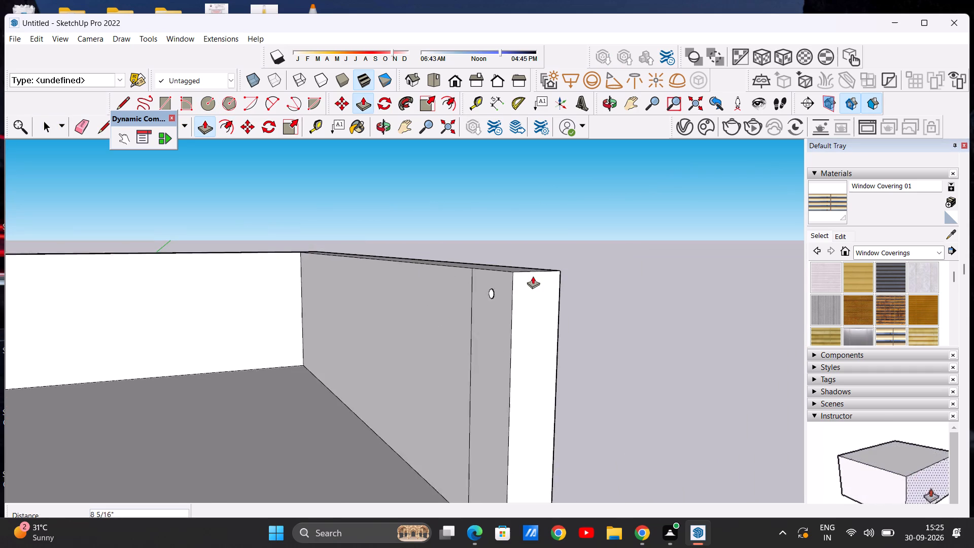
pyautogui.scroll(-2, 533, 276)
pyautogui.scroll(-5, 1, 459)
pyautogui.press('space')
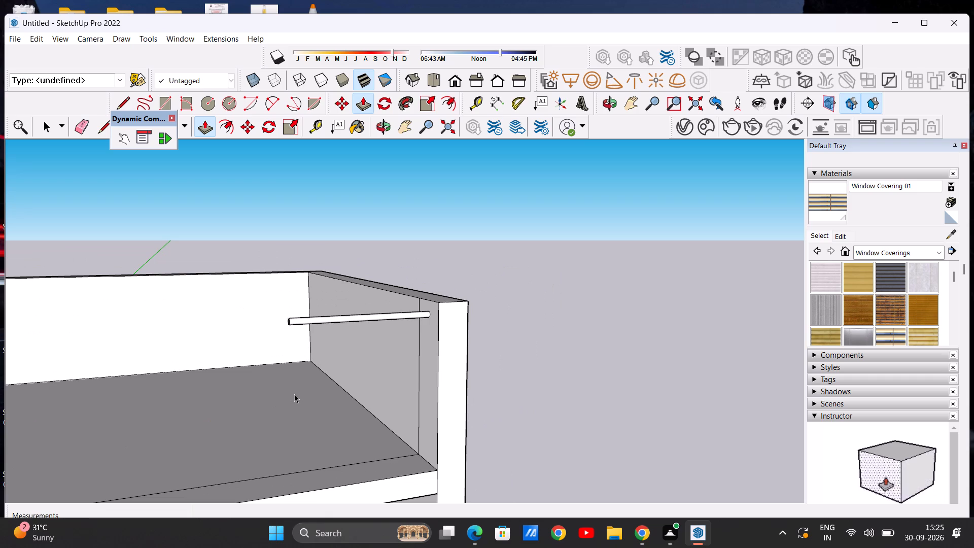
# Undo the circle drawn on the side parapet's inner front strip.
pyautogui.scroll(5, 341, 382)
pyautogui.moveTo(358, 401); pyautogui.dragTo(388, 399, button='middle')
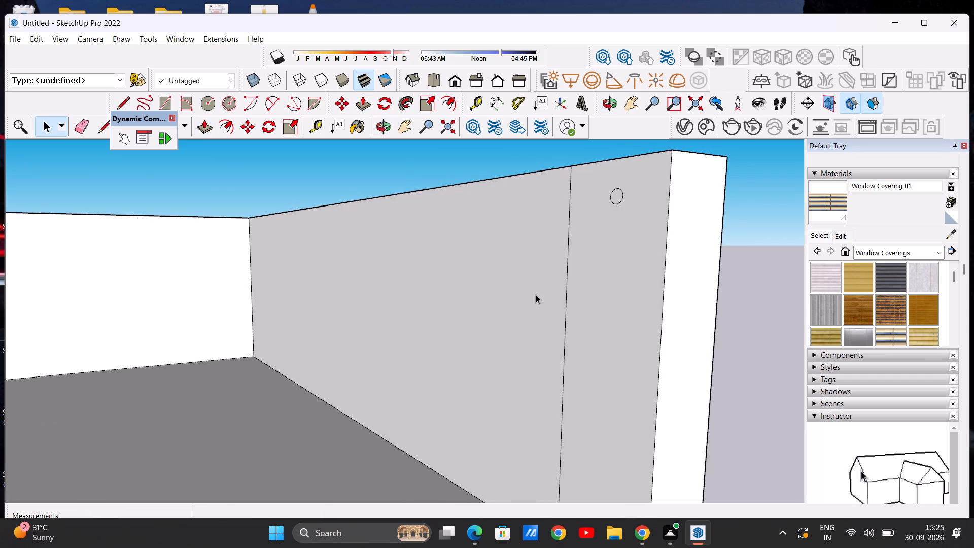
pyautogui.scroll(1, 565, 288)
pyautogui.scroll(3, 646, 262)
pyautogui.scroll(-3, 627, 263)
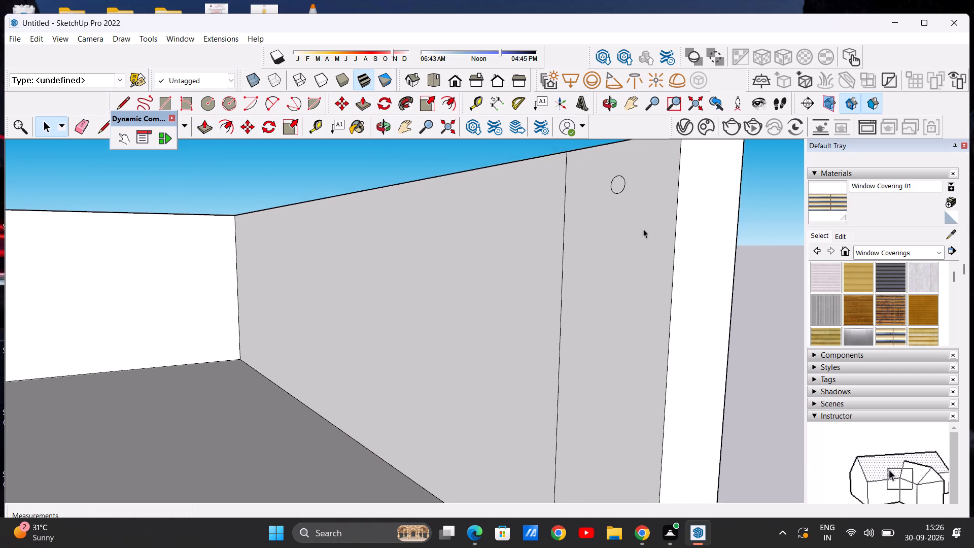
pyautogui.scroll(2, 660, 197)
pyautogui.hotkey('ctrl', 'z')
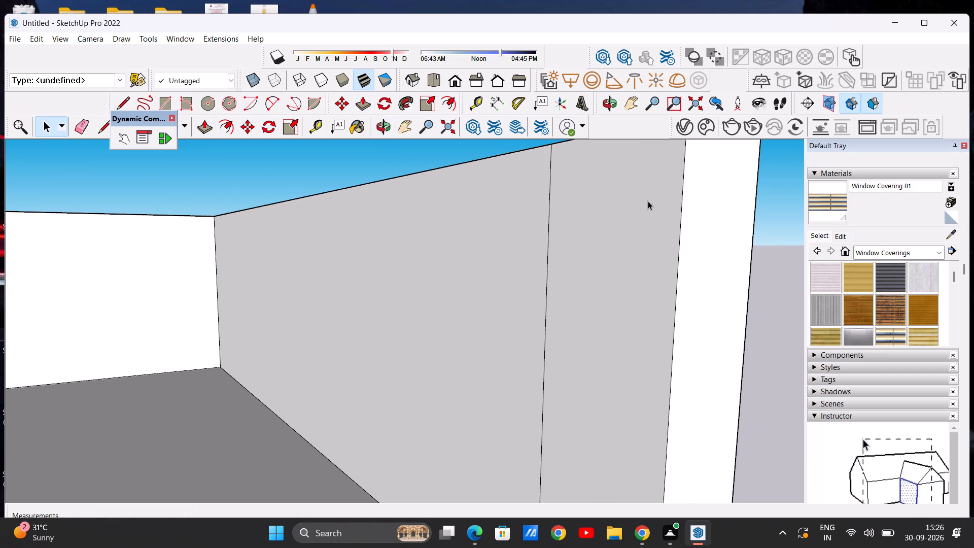
# Draw a circle of about 1 13/16" radius near the top of the side parapet's inner front strip, as the railing profile.
pyautogui.scroll(-11, 609, 175)
pyautogui.moveTo(593, 184); pyautogui.dragTo(625, 184, button='middle')
pyautogui.scroll(4, 619, 185)
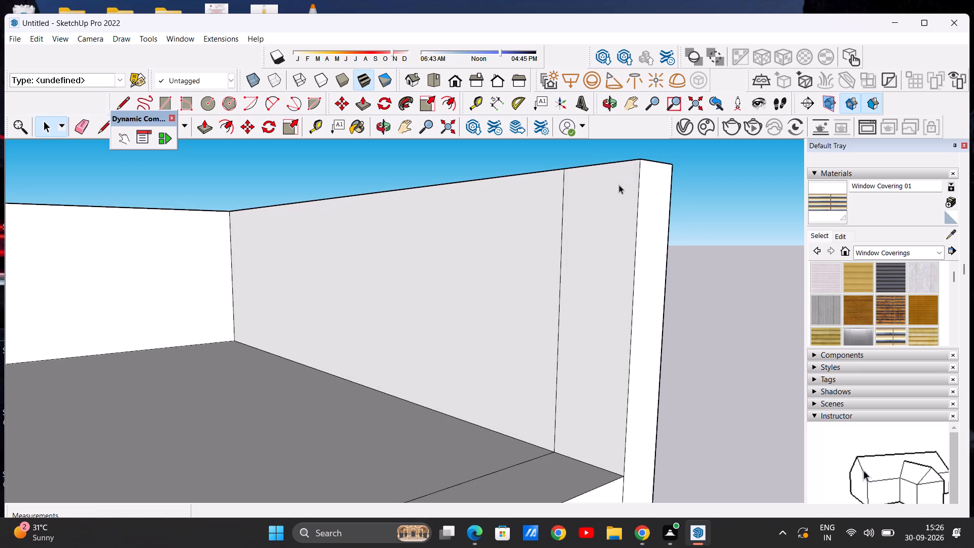
pyautogui.click(210, 95)
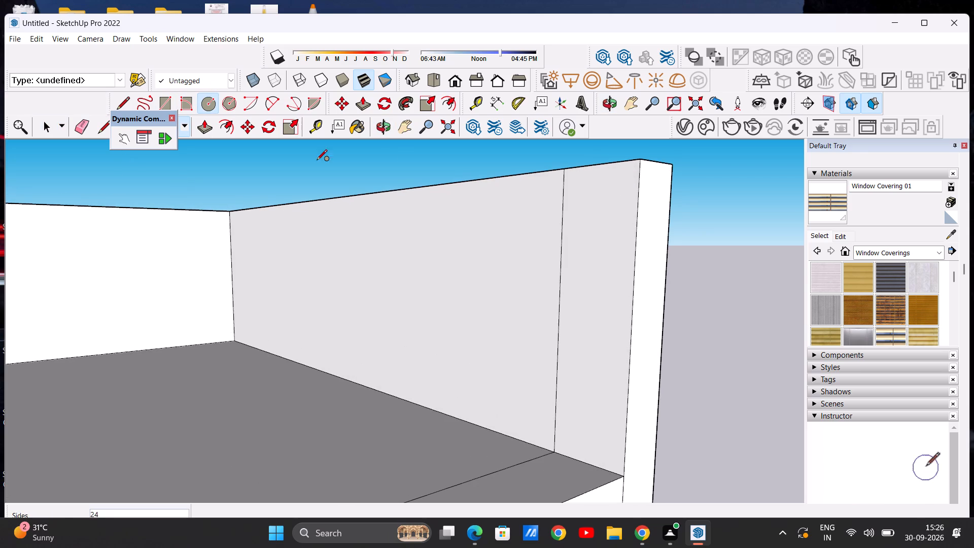
pyautogui.scroll(4, 586, 180)
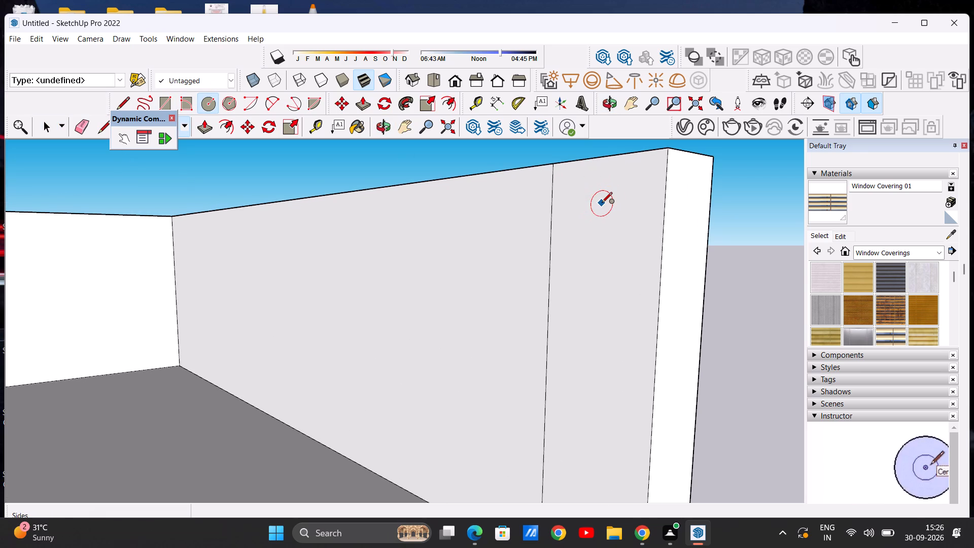
pyautogui.click(602, 203)
pyautogui.click(599, 185)
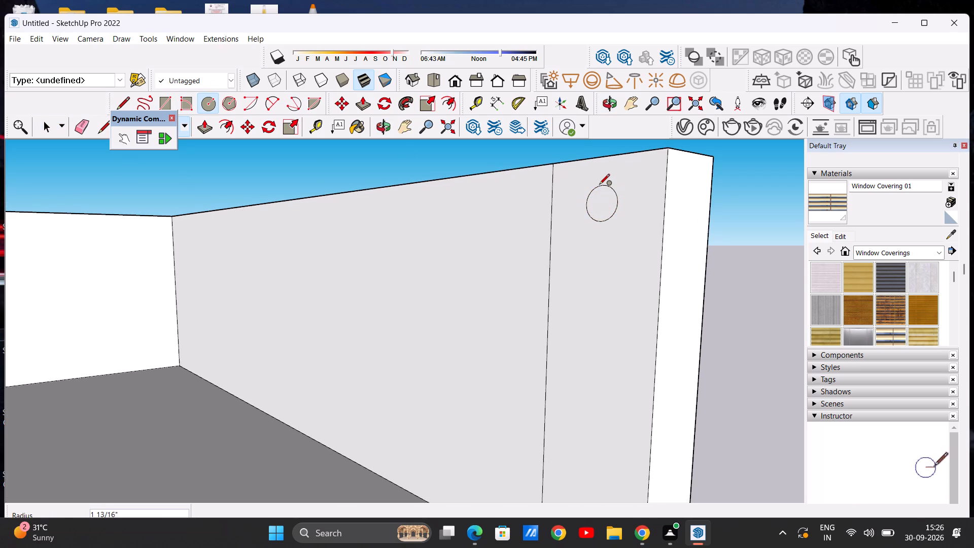
pyautogui.press('space')
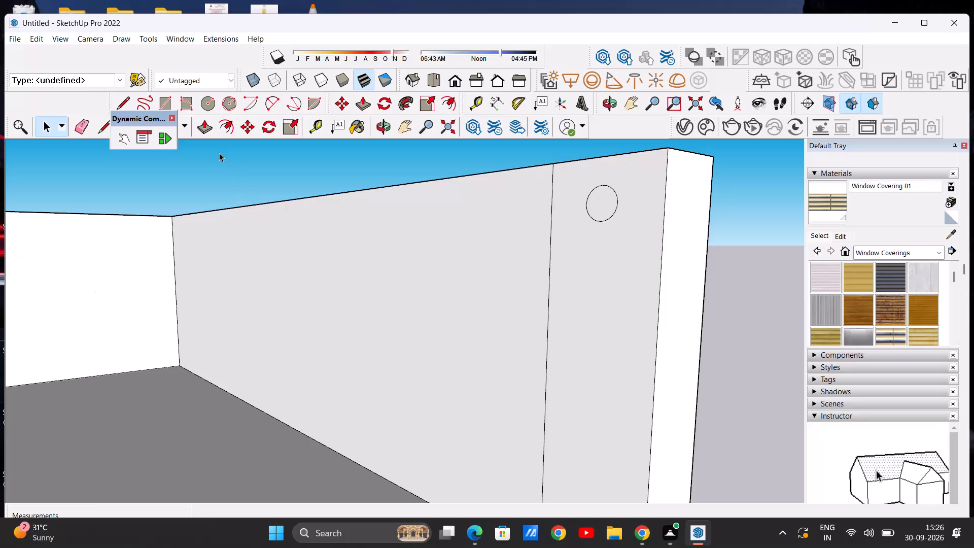
# Extrude the circle about 11' 1 1/2" across the open terrace front to the tower wall, forming the top rail.
pyautogui.click(205, 128)
pyautogui.click(598, 195)
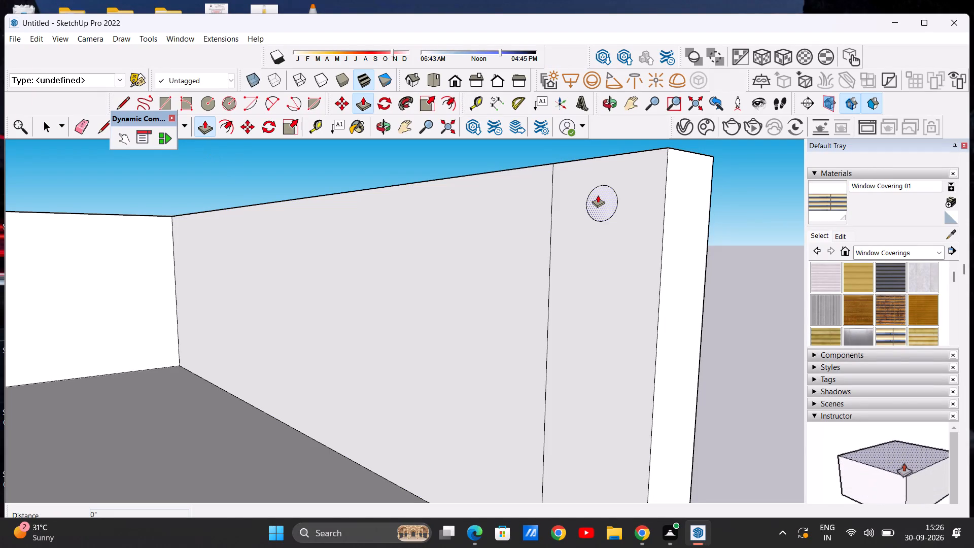
pyautogui.scroll(-16, 486, 258)
pyautogui.scroll(-7, 285, 300)
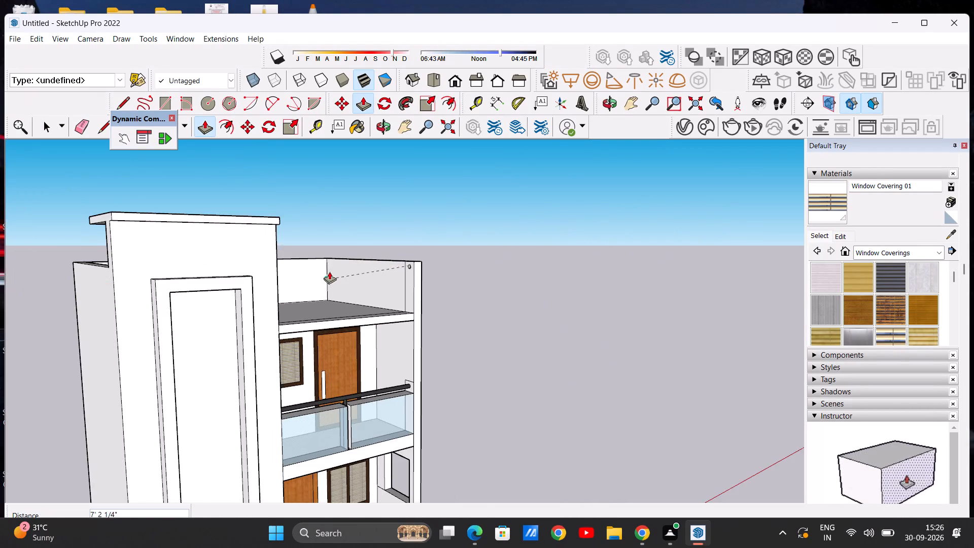
pyautogui.moveTo(311, 265); pyautogui.dragTo(94, 271, button='middle')
pyautogui.scroll(6, 379, 249)
pyautogui.scroll(7, 282, 273)
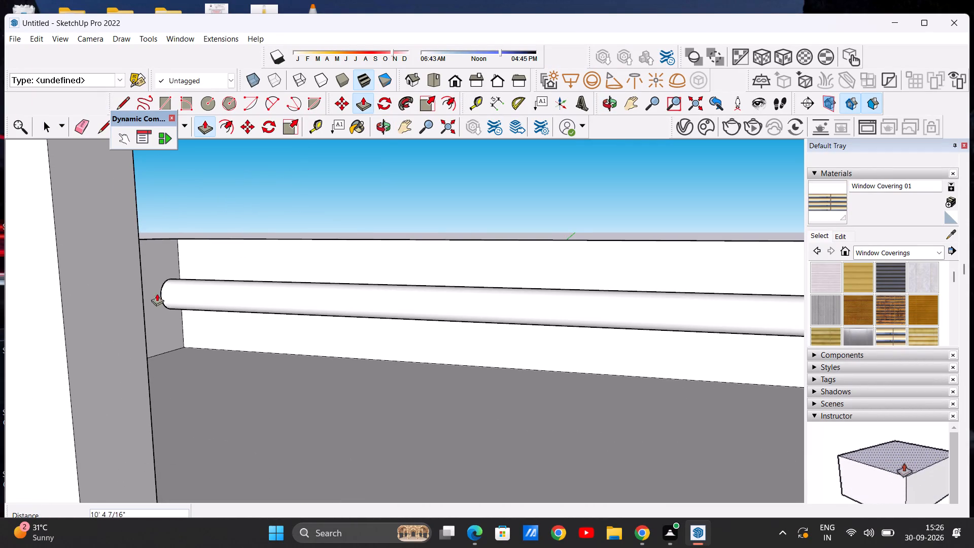
pyautogui.click(106, 271)
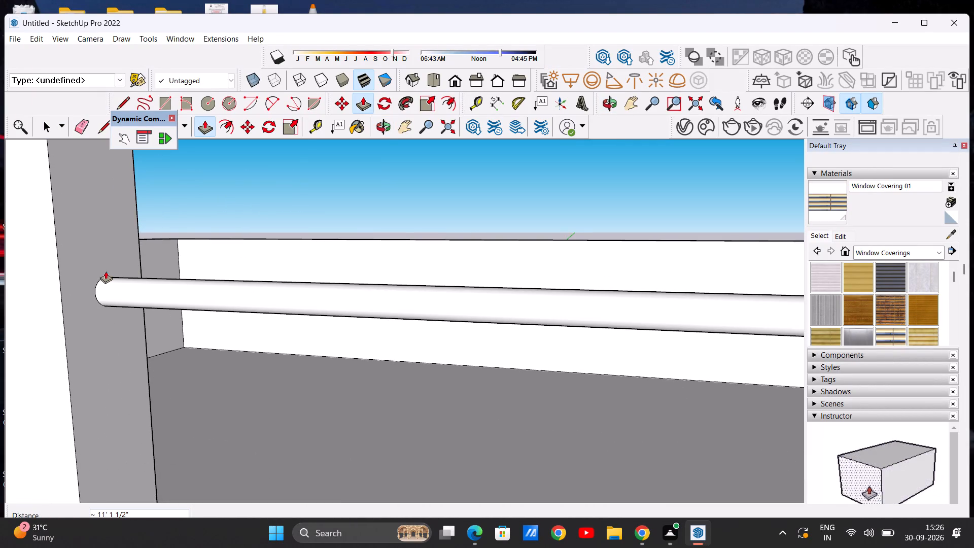
pyautogui.press('space')
# Examine the terrace's top rail against the balcony railing below and the overall front facade.
pyautogui.scroll(-19, 138, 281)
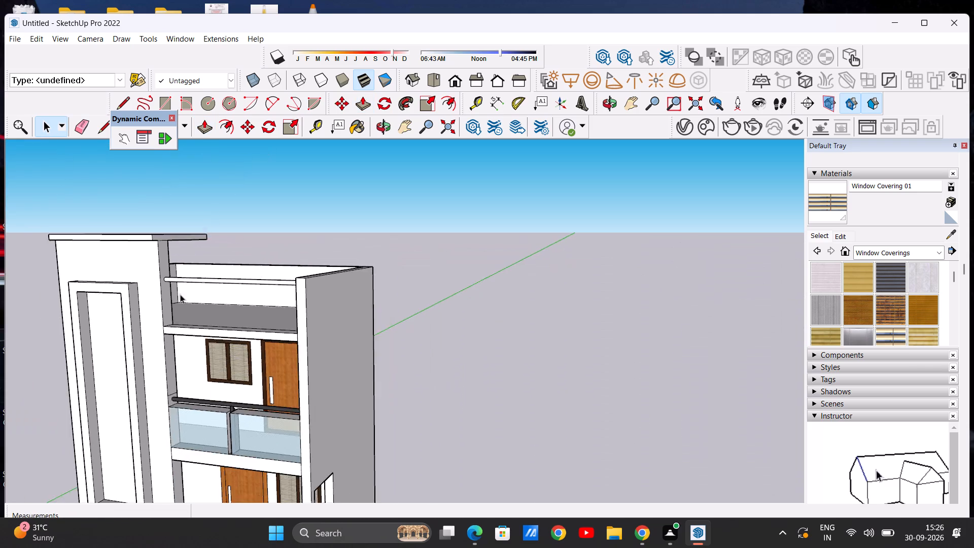
pyautogui.moveTo(154, 295); pyautogui.dragTo(261, 303, button='middle')
pyautogui.moveTo(204, 343); pyautogui.dragTo(210, 314, button='middle')
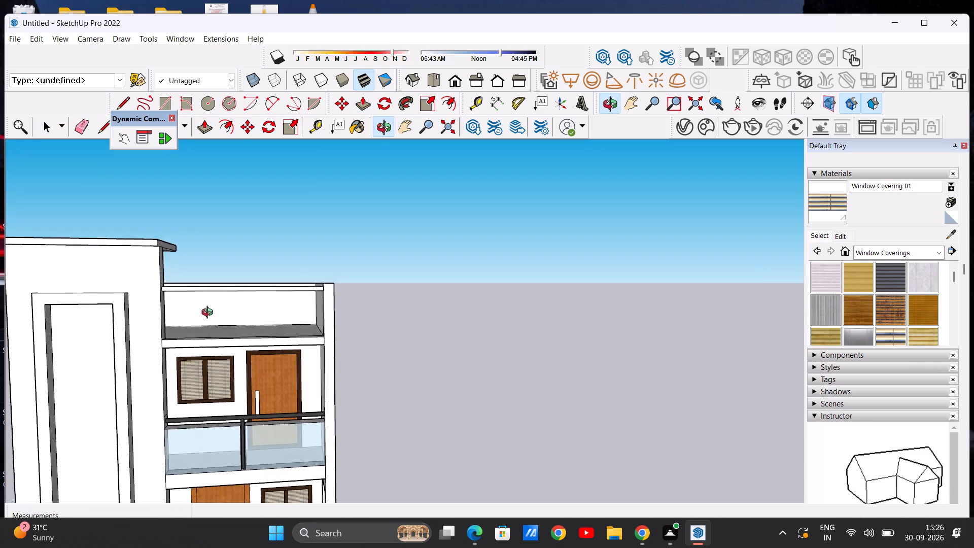
pyautogui.moveTo(210, 314); pyautogui.dragTo(210, 307, button='middle')
pyautogui.moveTo(197, 313); pyautogui.dragTo(163, 326, button='middle')
pyautogui.scroll(6, 154, 316)
pyautogui.scroll(-10, 213, 319)
pyautogui.scroll(3, 163, 357)
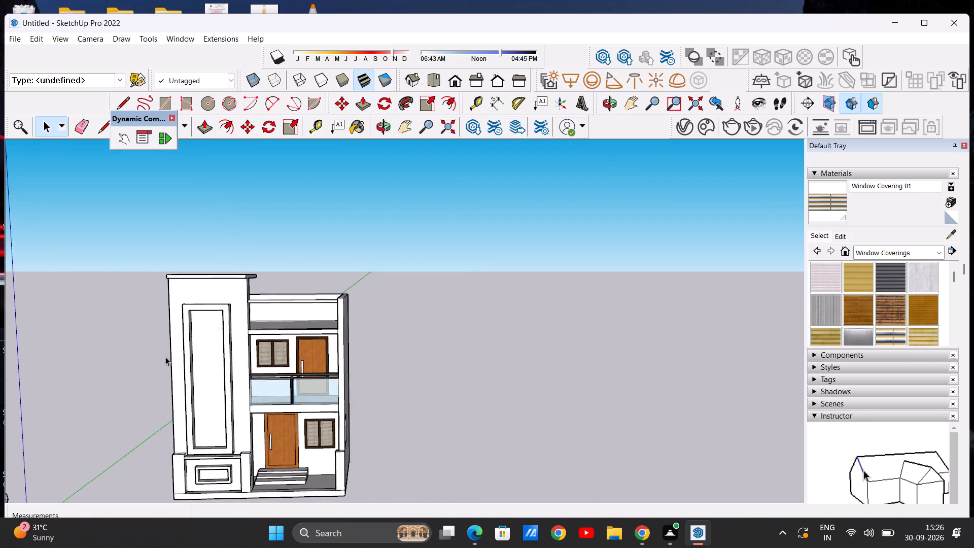
pyautogui.scroll(4, 165, 357)
pyautogui.scroll(7, 290, 353)
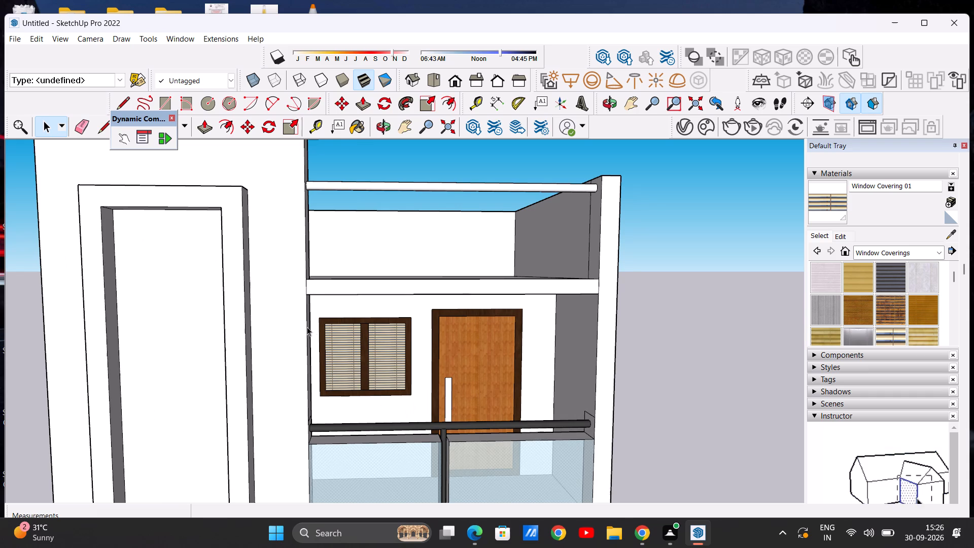
pyautogui.scroll(-10, 306, 323)
pyautogui.scroll(1, 316, 305)
pyautogui.scroll(-3, 330, 278)
pyautogui.scroll(9, 366, 254)
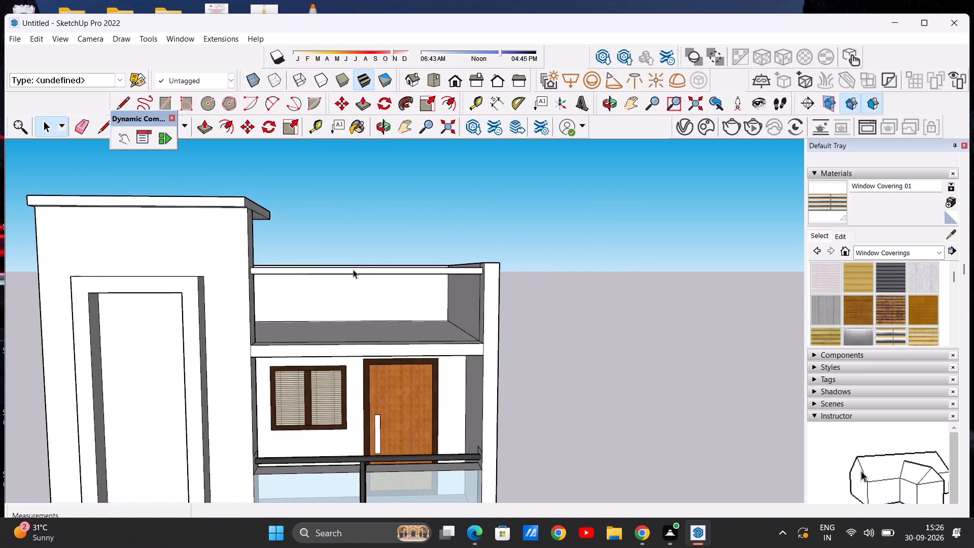
pyautogui.moveTo(345, 330); pyautogui.dragTo(309, 367, button='middle')
pyautogui.scroll(3, 323, 356)
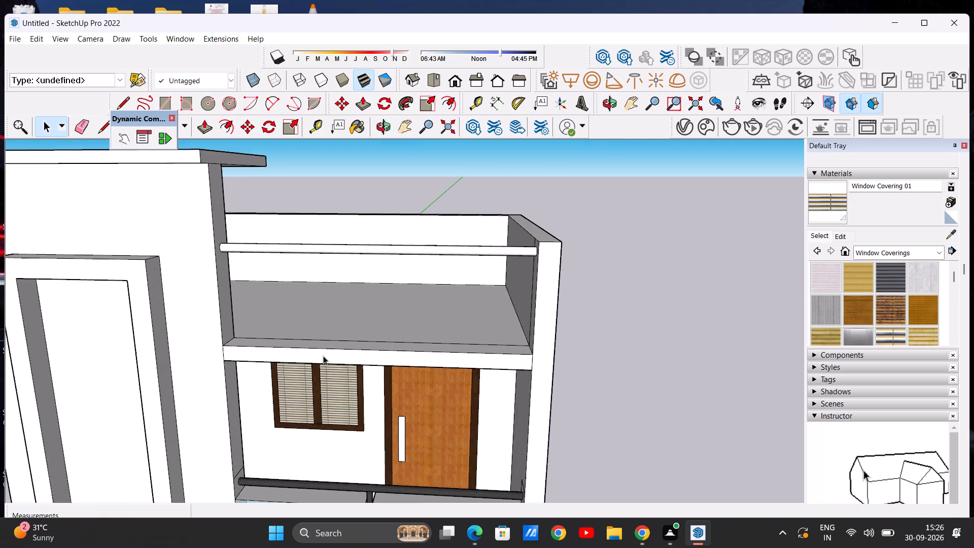
pyautogui.scroll(2, 323, 356)
pyautogui.scroll(-3, 403, 354)
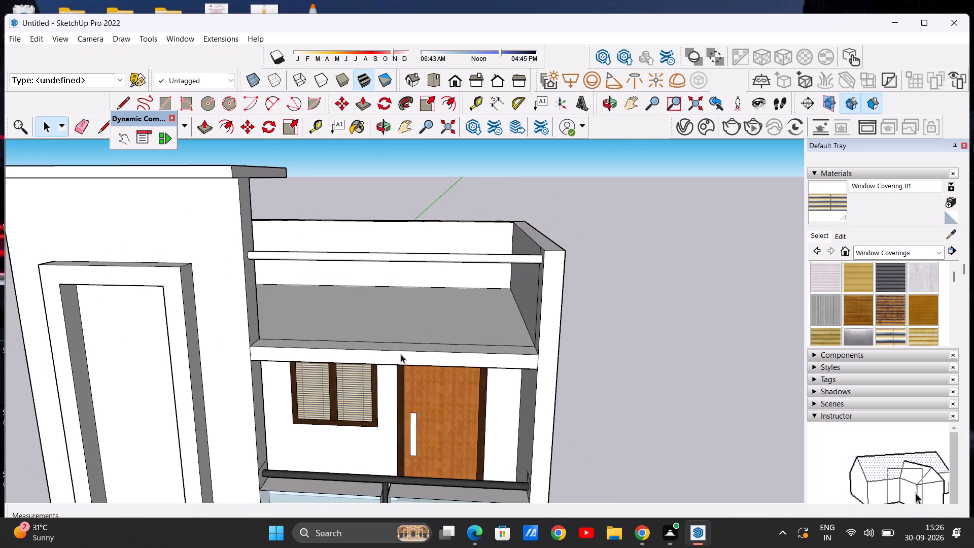
pyautogui.moveTo(398, 352); pyautogui.dragTo(406, 435, button='middle')
pyautogui.moveTo(397, 464); pyautogui.dragTo(395, 500, button='middle')
pyautogui.scroll(13, 376, 465)
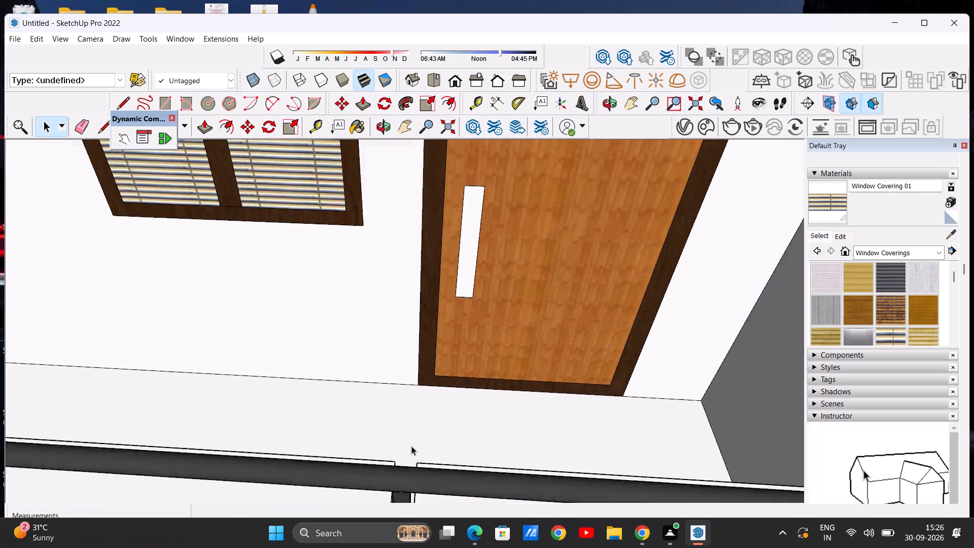
pyautogui.scroll(4, 411, 446)
pyautogui.scroll(-7, 413, 452)
pyautogui.moveTo(423, 481); pyautogui.dragTo(420, 518, button='middle')
pyautogui.scroll(-3, 406, 447)
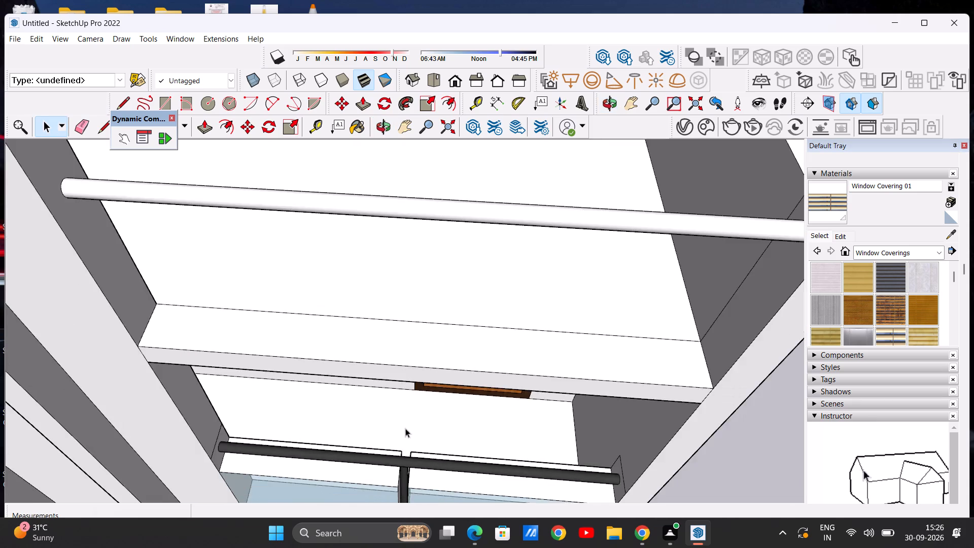
pyautogui.scroll(-10, 405, 428)
pyautogui.moveTo(398, 477); pyautogui.dragTo(400, 344, button='middle')
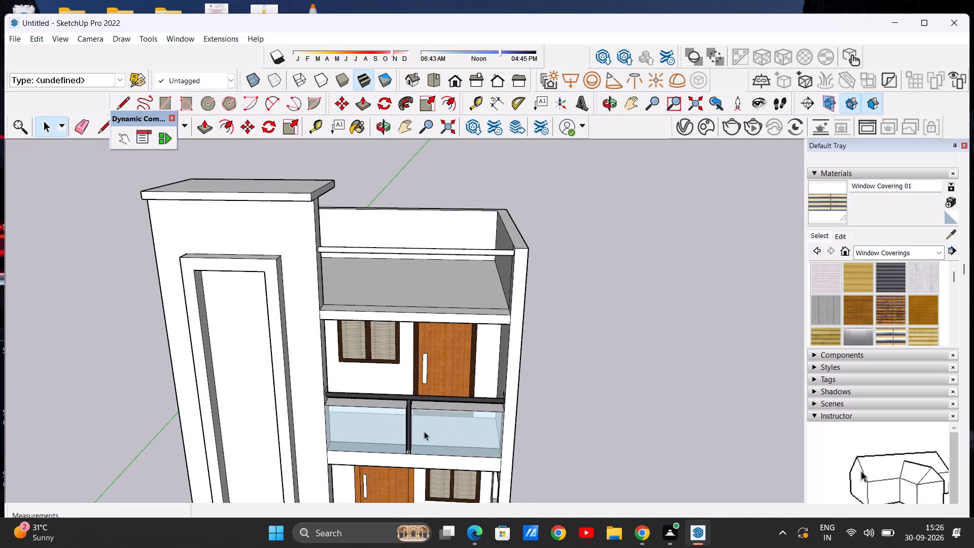
pyautogui.moveTo(424, 432); pyautogui.dragTo(428, 339, button='middle')
pyautogui.scroll(2, 407, 392)
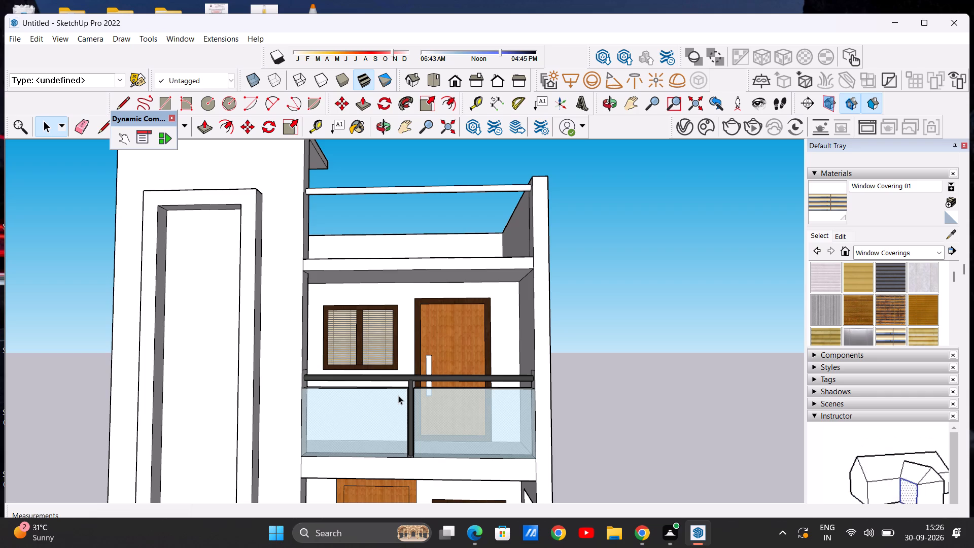
pyautogui.scroll(-12, 401, 380)
pyautogui.scroll(7, 398, 346)
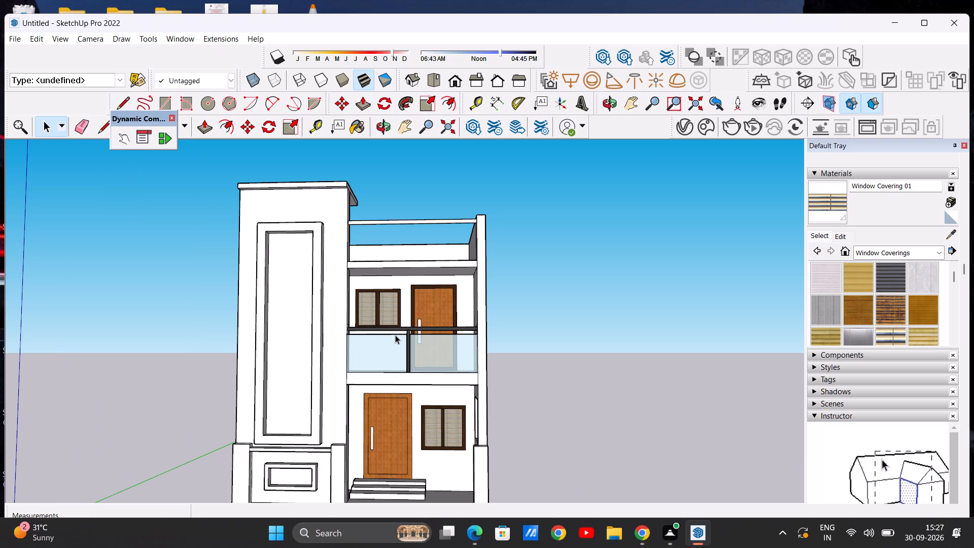
pyautogui.scroll(-3, 398, 333)
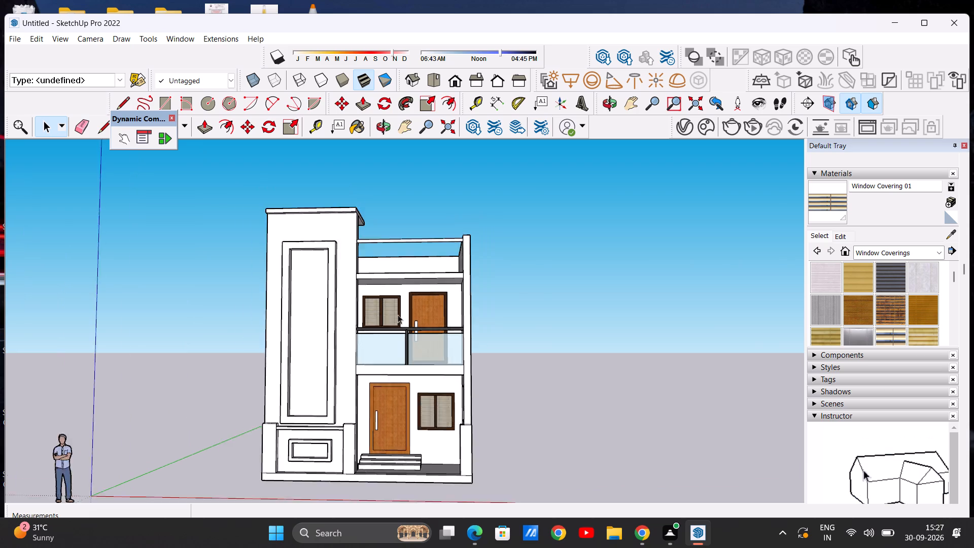
pyautogui.scroll(-3, 398, 315)
pyautogui.scroll(-5, 390, 260)
pyautogui.scroll(9, 304, 355)
pyautogui.scroll(-7, 345, 342)
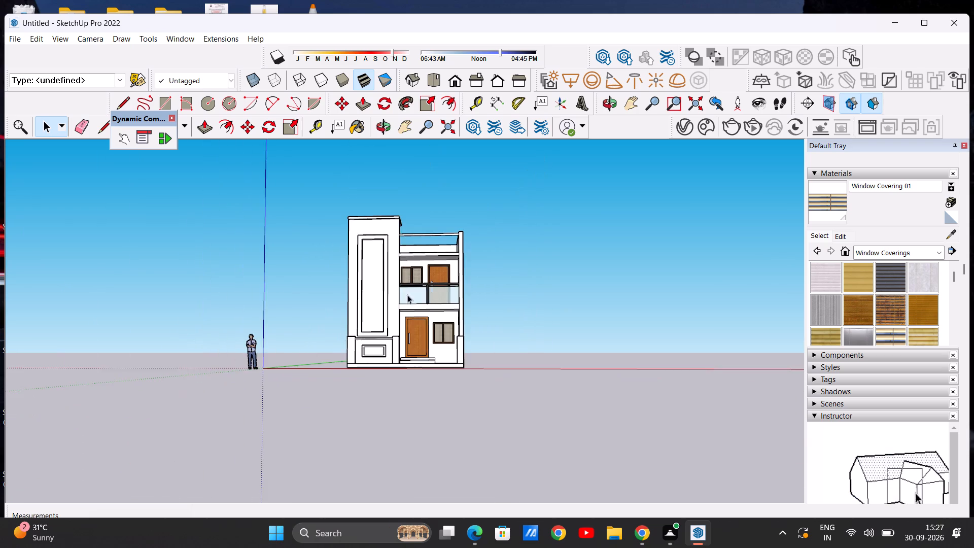
pyautogui.scroll(8, 406, 280)
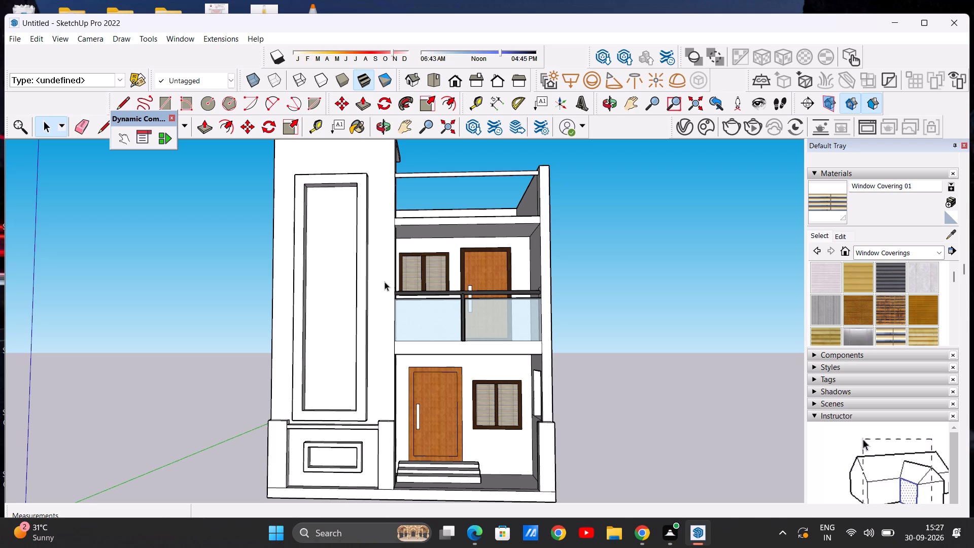
pyautogui.scroll(-15, 416, 271)
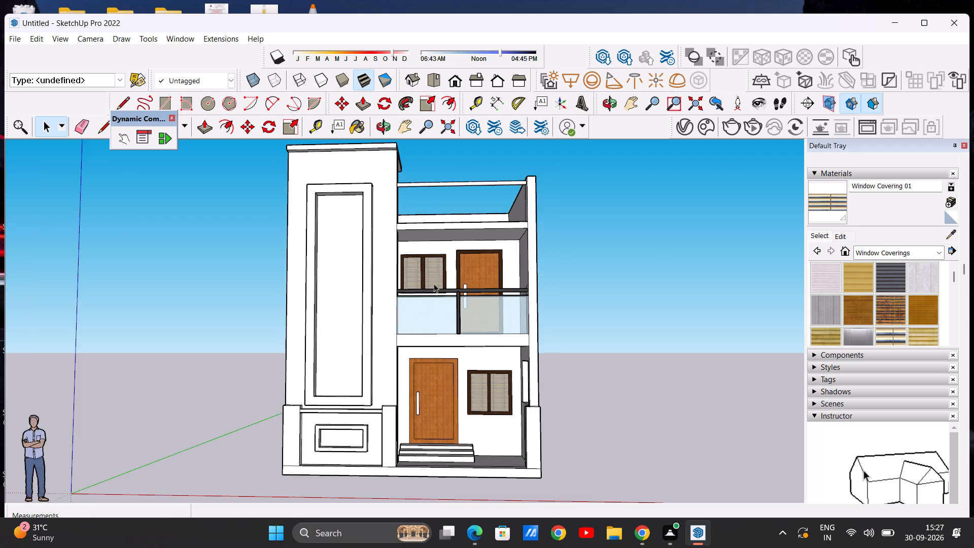
pyautogui.scroll(6, 401, 282)
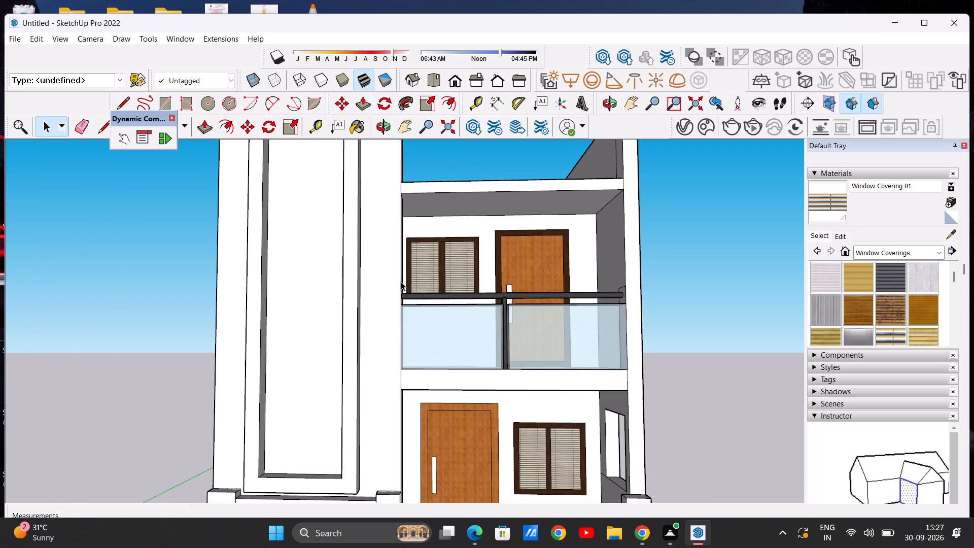
pyautogui.scroll(-7, 401, 282)
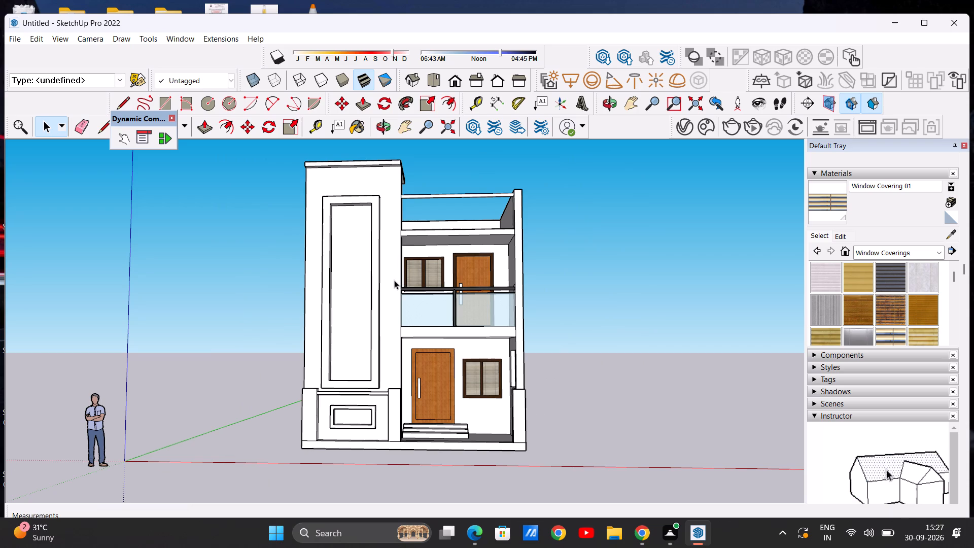
# Draw a small circle on top of the terrace's front ledge, near mid-span under the rail, as a post profile.
pyautogui.scroll(2, 468, 200)
pyautogui.moveTo(458, 231); pyautogui.dragTo(453, 413, button='middle')
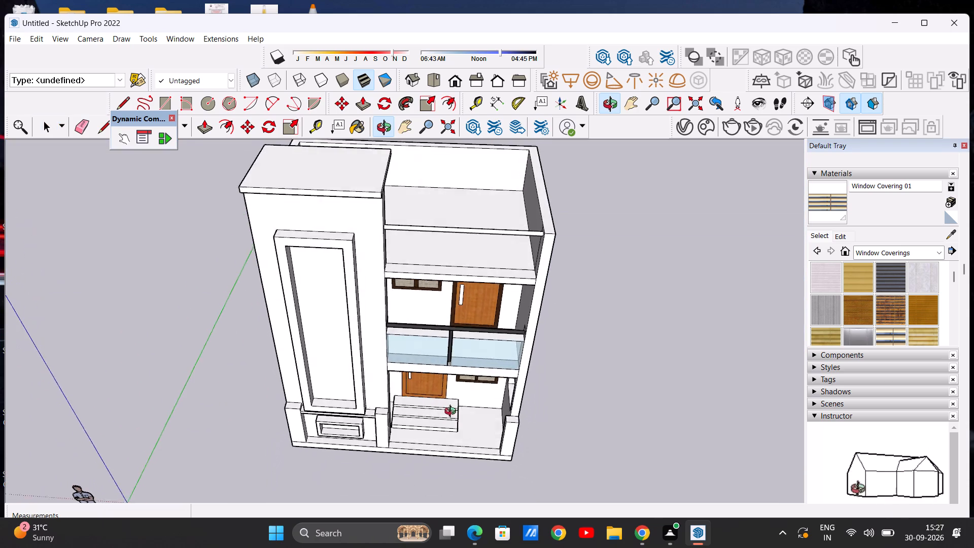
pyautogui.moveTo(453, 413); pyautogui.dragTo(450, 427, button='middle')
pyautogui.scroll(4, 451, 283)
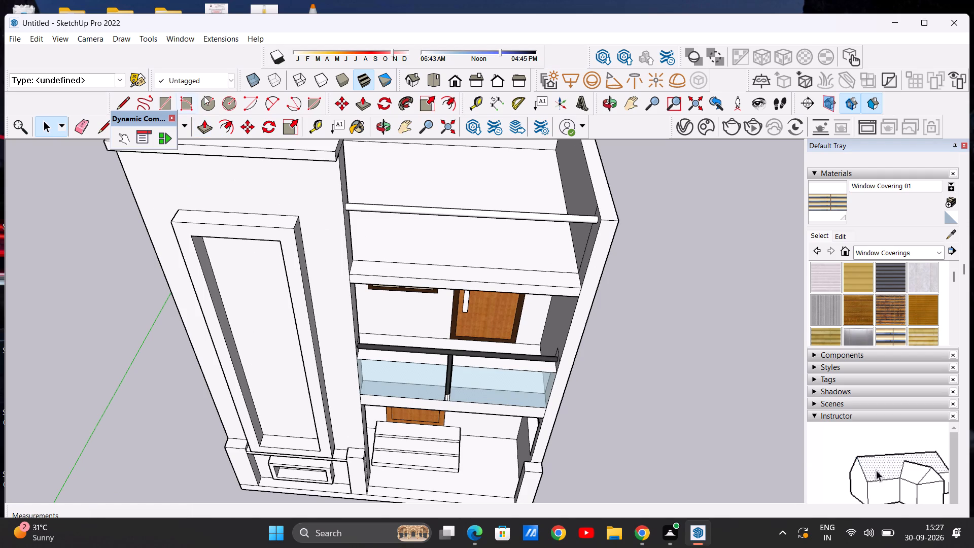
pyautogui.moveTo(205, 96); pyautogui.dragTo(210, 96)
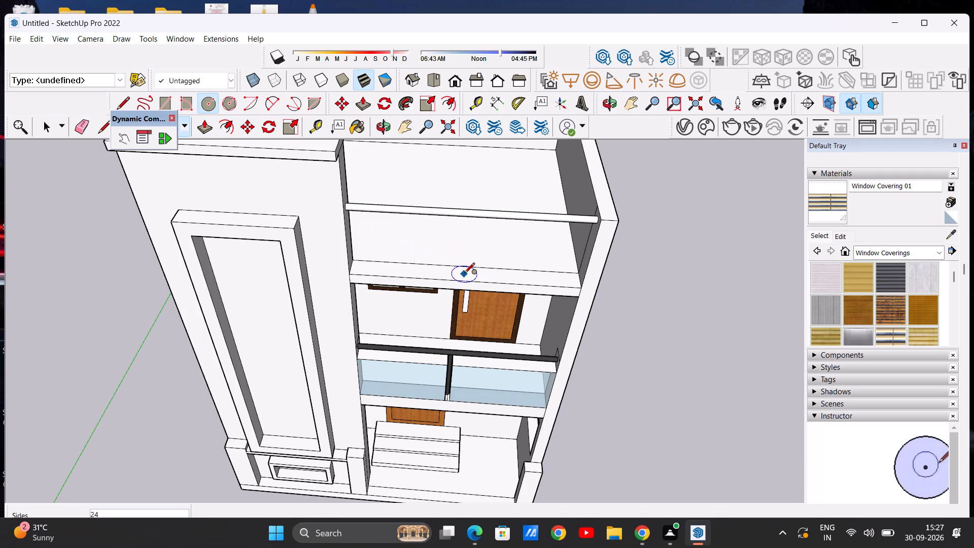
pyautogui.scroll(14, 464, 273)
pyautogui.click(464, 274)
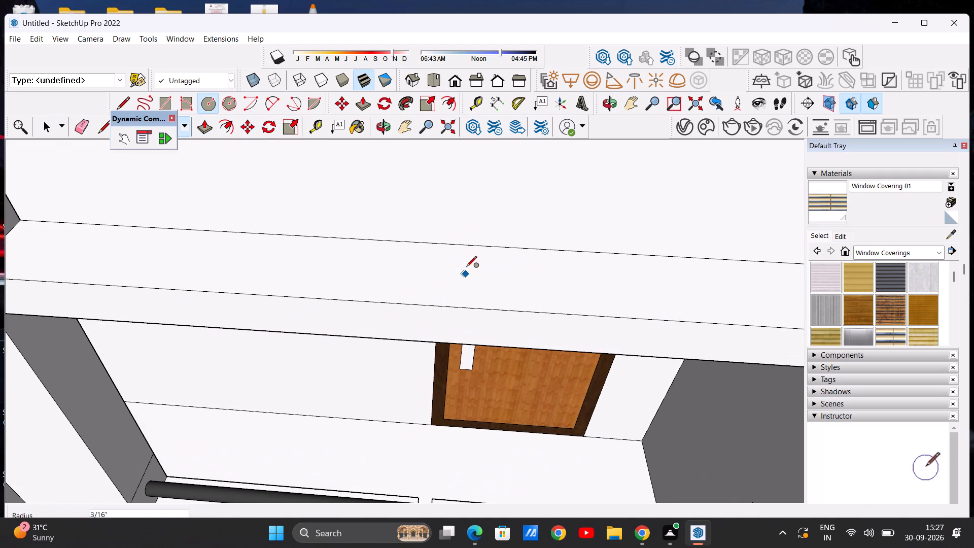
pyautogui.click(467, 262)
pyautogui.press('space')
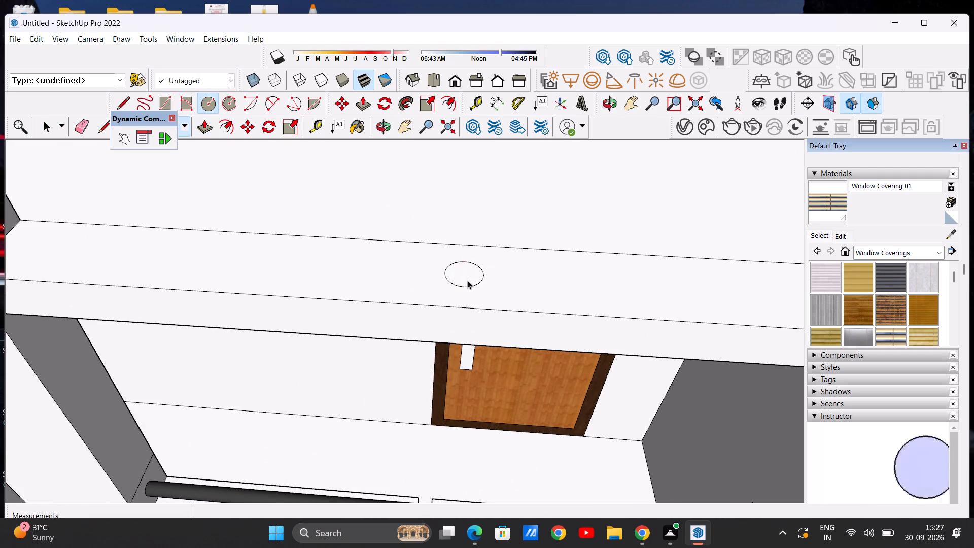
# Extrude the circle on the terrace ledge upward about 3' 5 11/16" to the top rail, forming a vertical post.
pyautogui.scroll(-5, 474, 275)
pyautogui.scroll(1, 474, 277)
pyautogui.scroll(-17, 474, 277)
pyautogui.scroll(7, 471, 277)
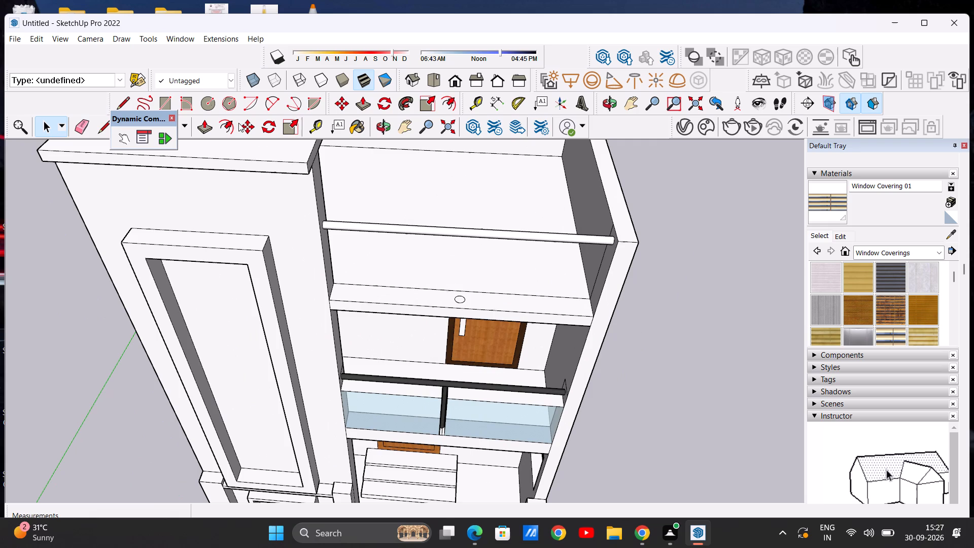
pyautogui.click(207, 126)
pyautogui.scroll(3, 484, 308)
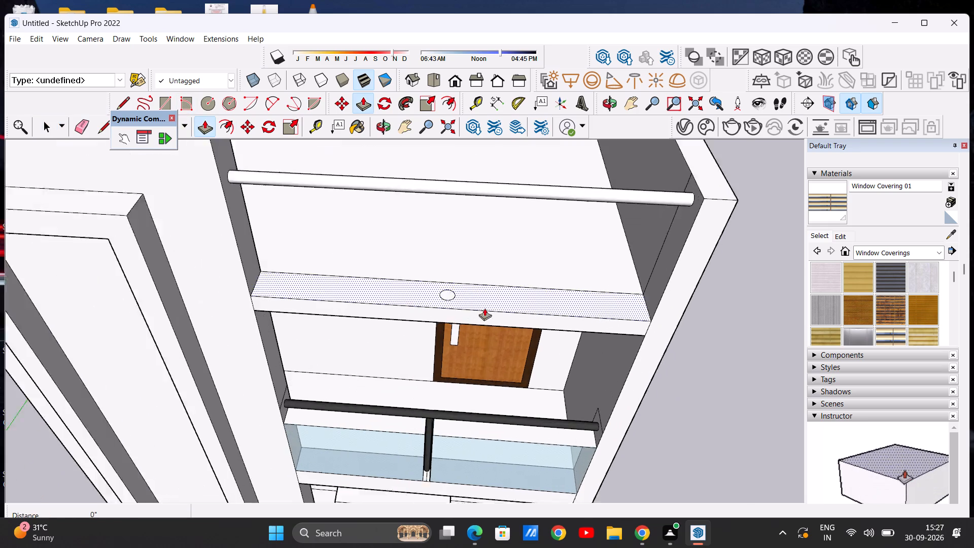
pyautogui.scroll(10, 484, 308)
pyautogui.click(407, 287)
pyautogui.scroll(-4, 438, 210)
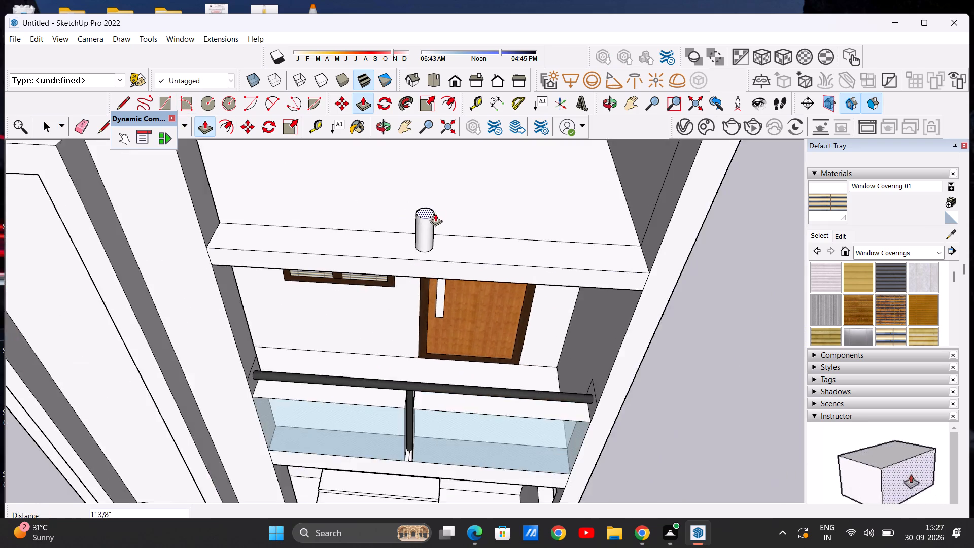
pyautogui.scroll(-14, 435, 214)
pyautogui.scroll(14, 430, 186)
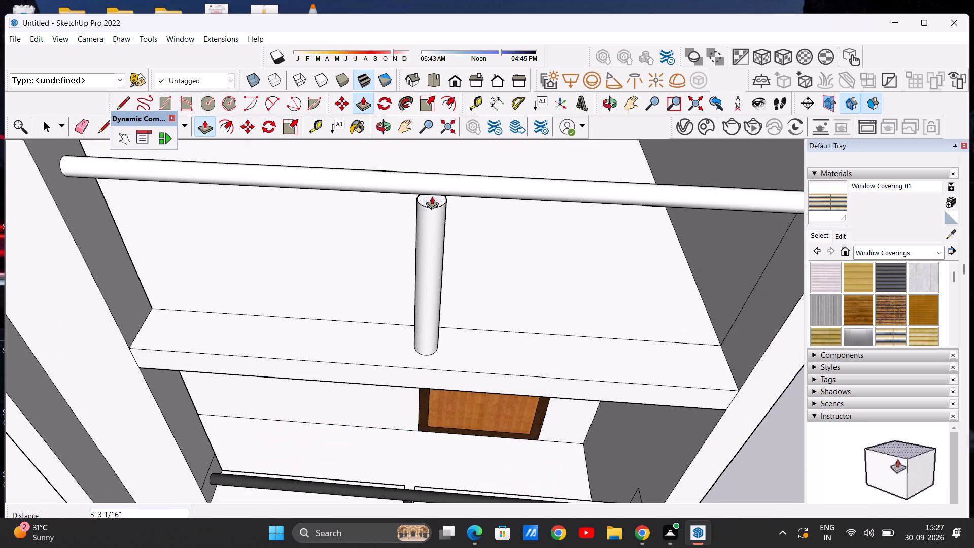
pyautogui.click(432, 183)
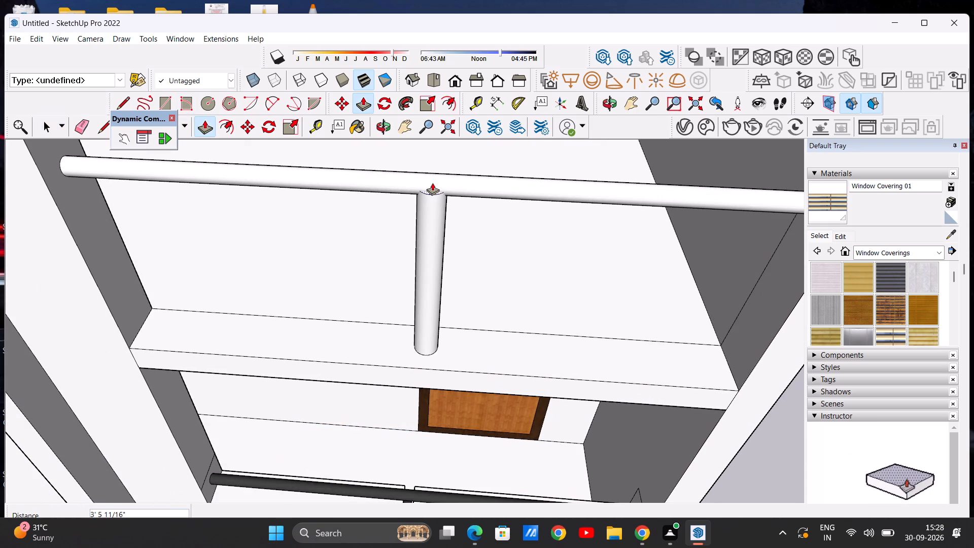
pyautogui.press('space')
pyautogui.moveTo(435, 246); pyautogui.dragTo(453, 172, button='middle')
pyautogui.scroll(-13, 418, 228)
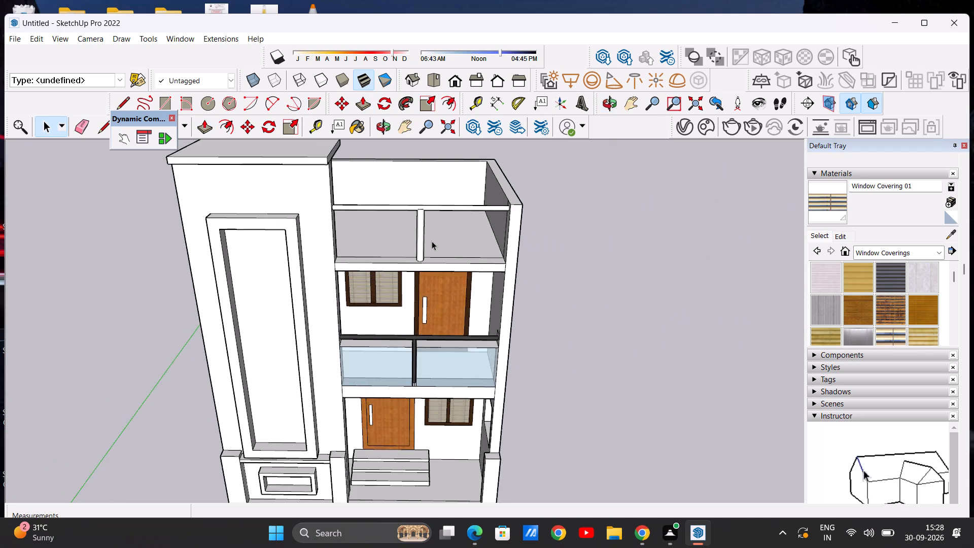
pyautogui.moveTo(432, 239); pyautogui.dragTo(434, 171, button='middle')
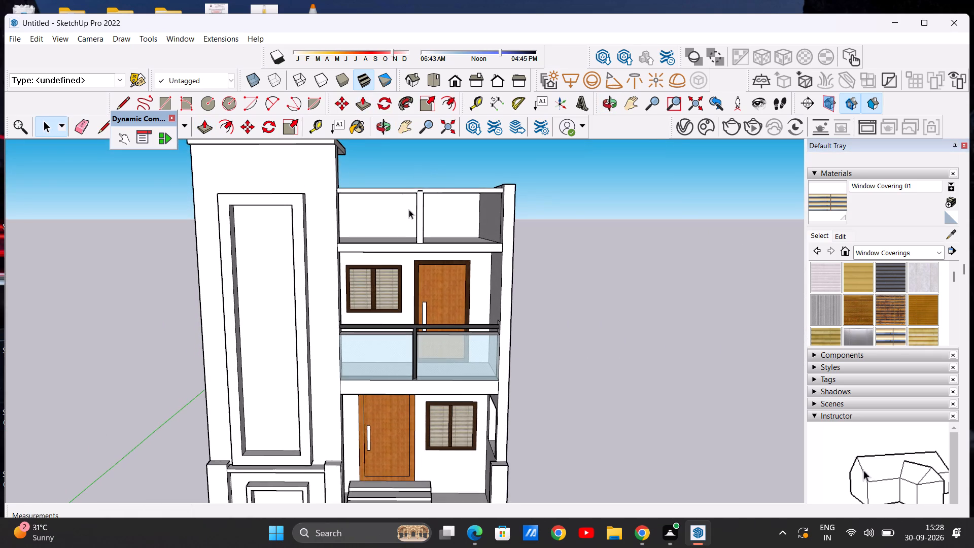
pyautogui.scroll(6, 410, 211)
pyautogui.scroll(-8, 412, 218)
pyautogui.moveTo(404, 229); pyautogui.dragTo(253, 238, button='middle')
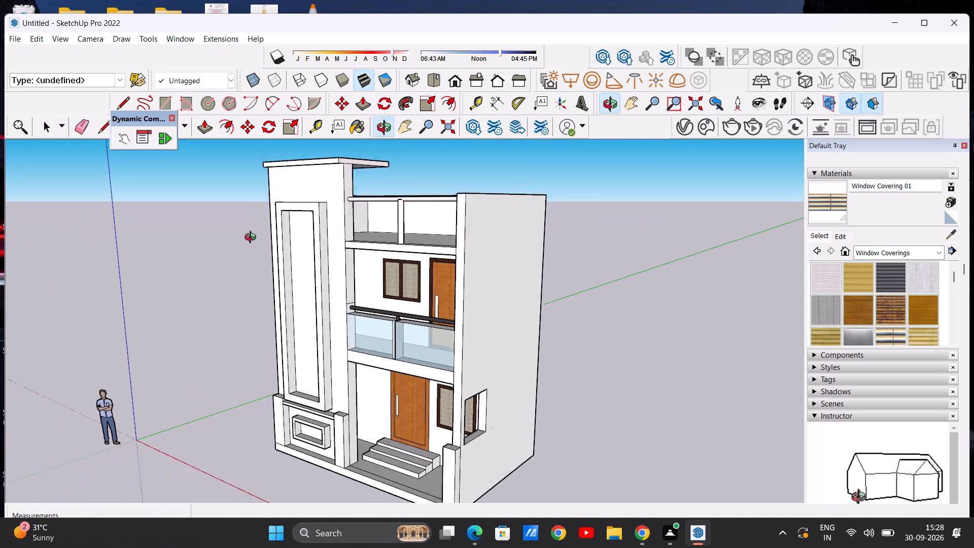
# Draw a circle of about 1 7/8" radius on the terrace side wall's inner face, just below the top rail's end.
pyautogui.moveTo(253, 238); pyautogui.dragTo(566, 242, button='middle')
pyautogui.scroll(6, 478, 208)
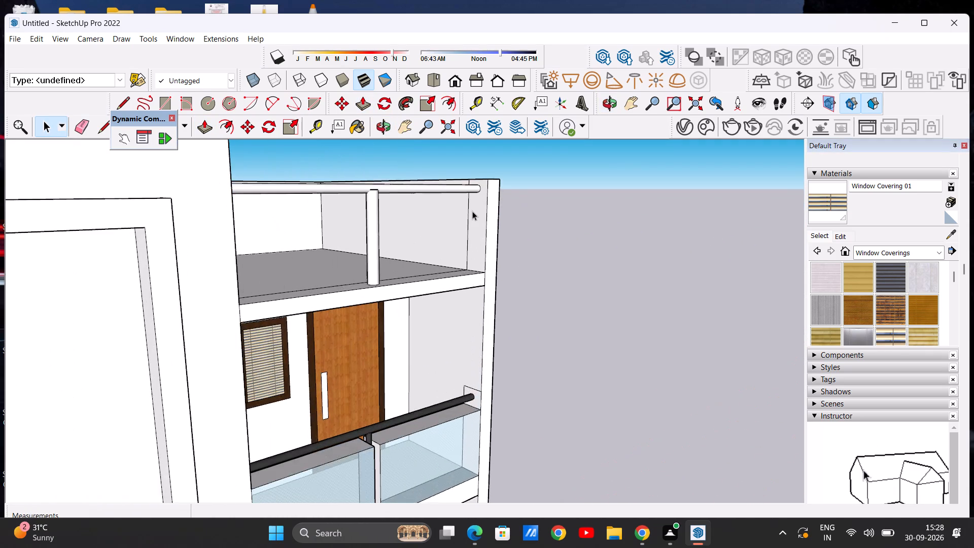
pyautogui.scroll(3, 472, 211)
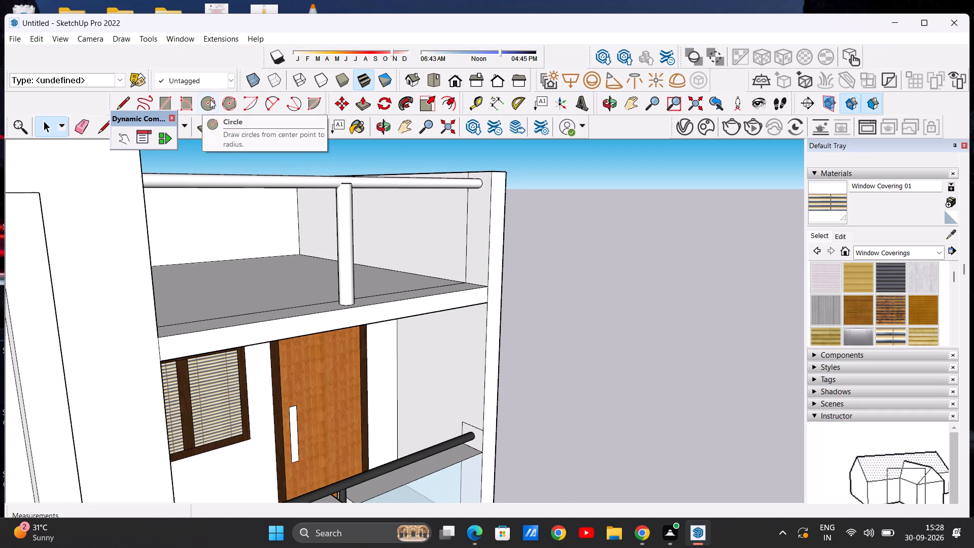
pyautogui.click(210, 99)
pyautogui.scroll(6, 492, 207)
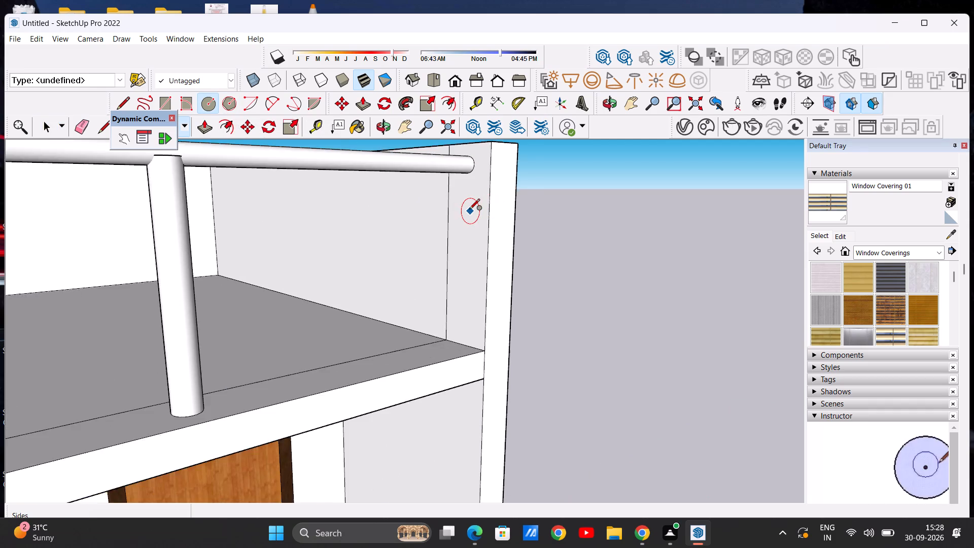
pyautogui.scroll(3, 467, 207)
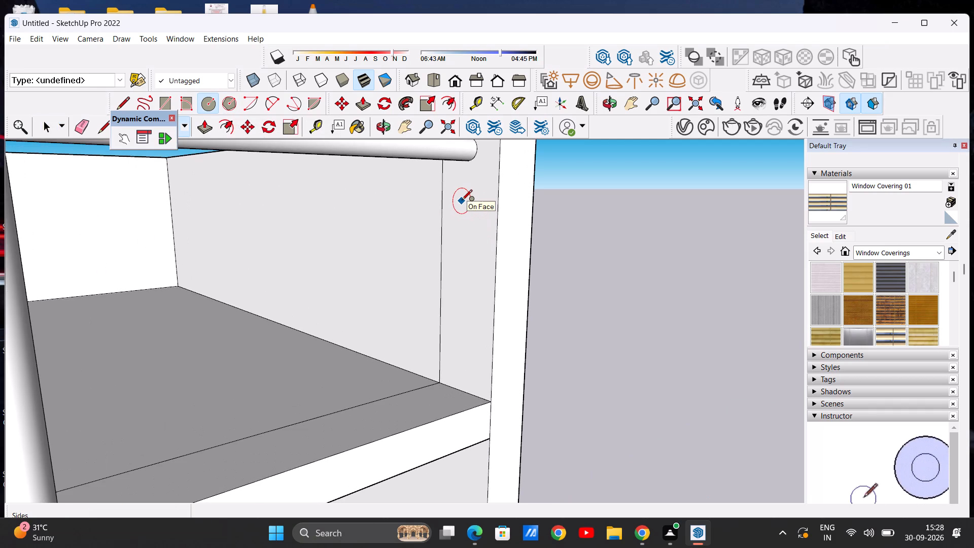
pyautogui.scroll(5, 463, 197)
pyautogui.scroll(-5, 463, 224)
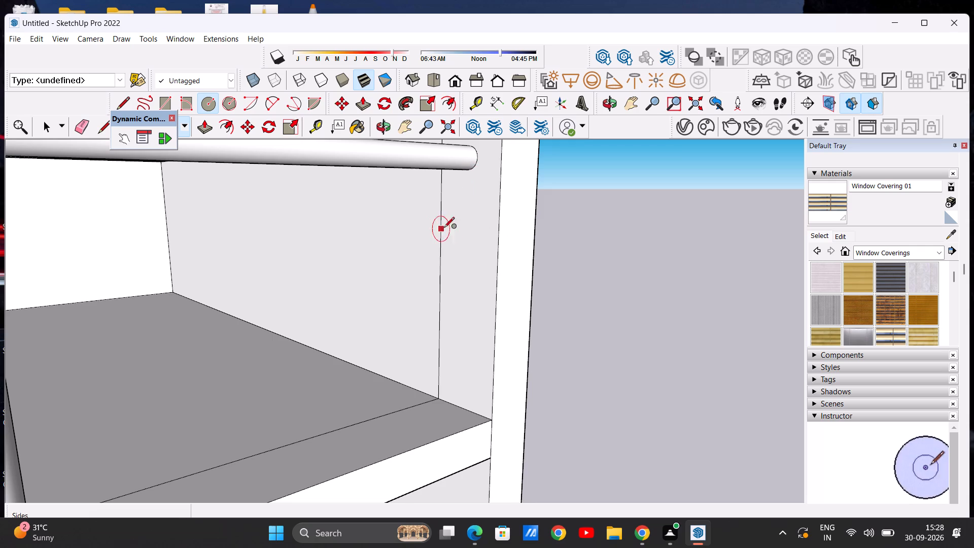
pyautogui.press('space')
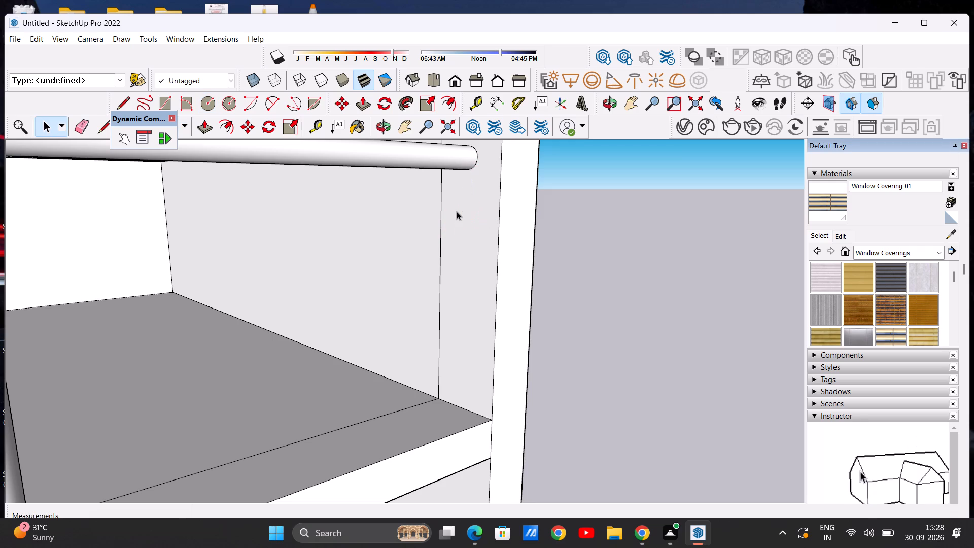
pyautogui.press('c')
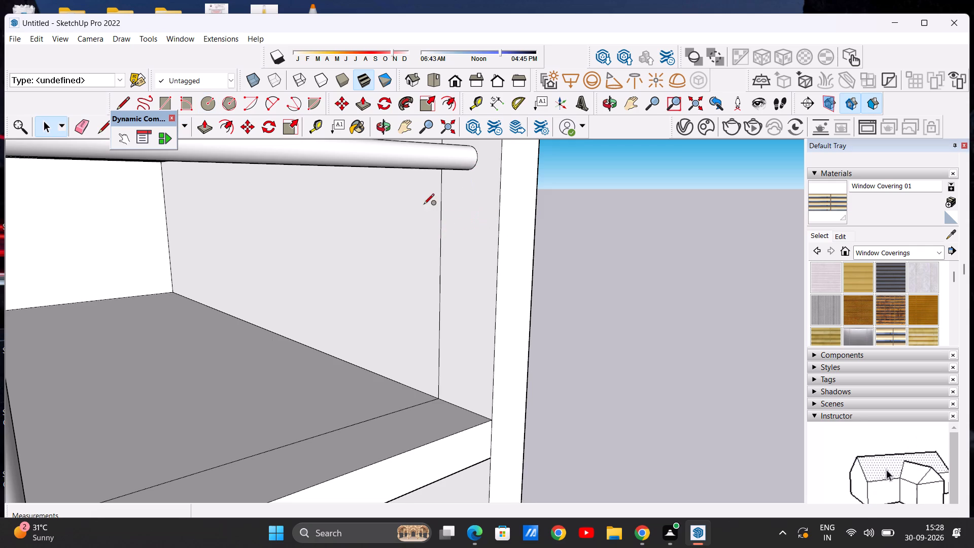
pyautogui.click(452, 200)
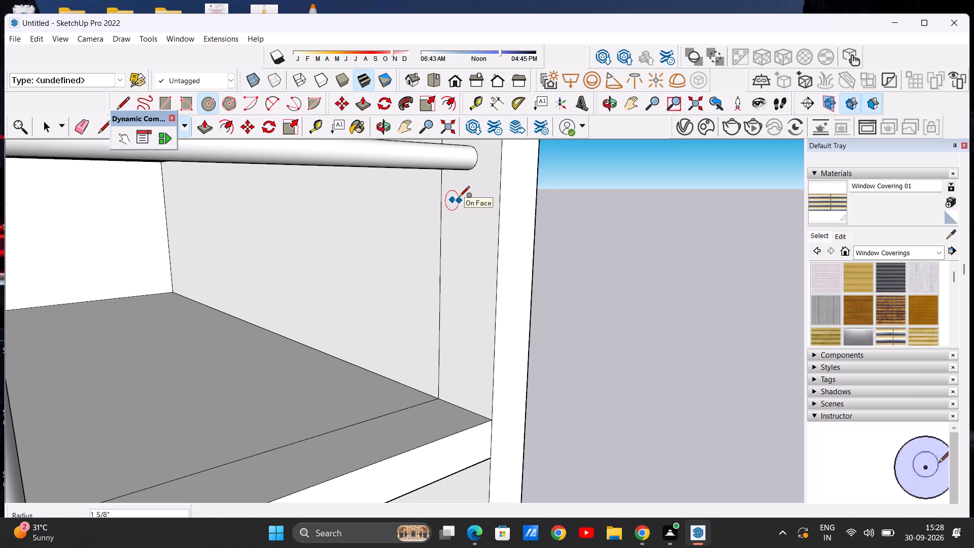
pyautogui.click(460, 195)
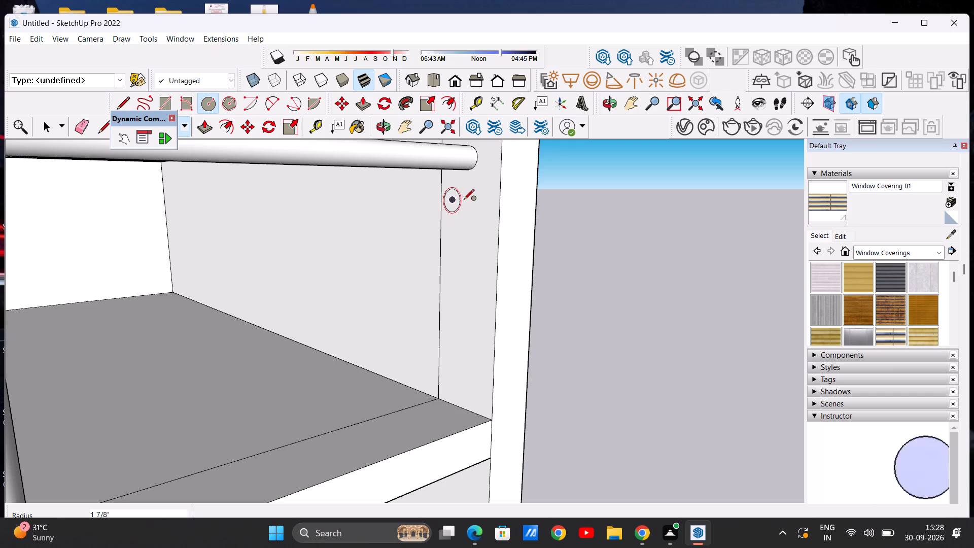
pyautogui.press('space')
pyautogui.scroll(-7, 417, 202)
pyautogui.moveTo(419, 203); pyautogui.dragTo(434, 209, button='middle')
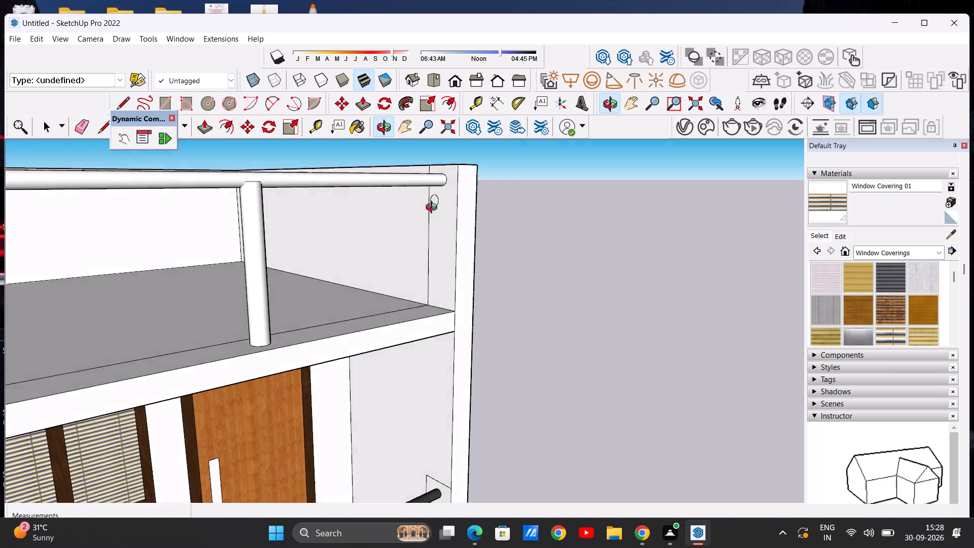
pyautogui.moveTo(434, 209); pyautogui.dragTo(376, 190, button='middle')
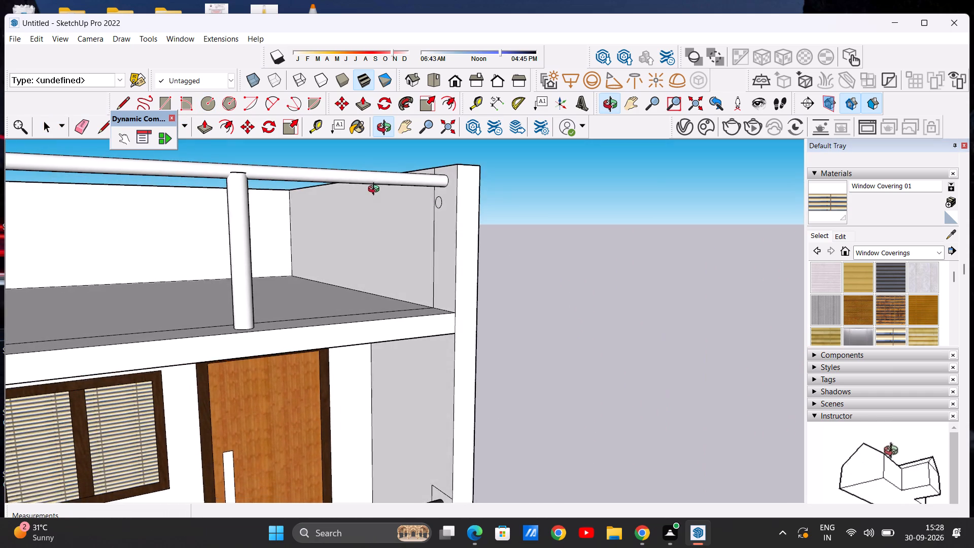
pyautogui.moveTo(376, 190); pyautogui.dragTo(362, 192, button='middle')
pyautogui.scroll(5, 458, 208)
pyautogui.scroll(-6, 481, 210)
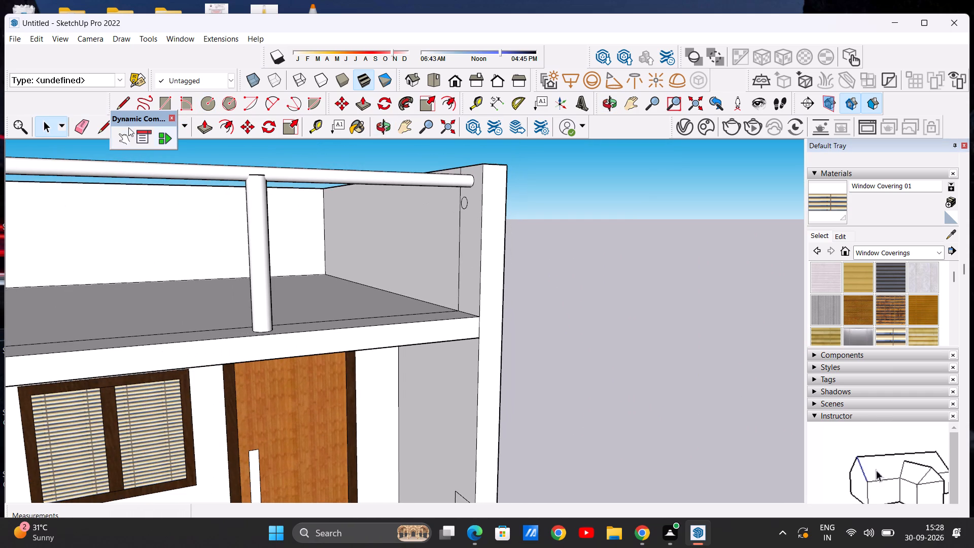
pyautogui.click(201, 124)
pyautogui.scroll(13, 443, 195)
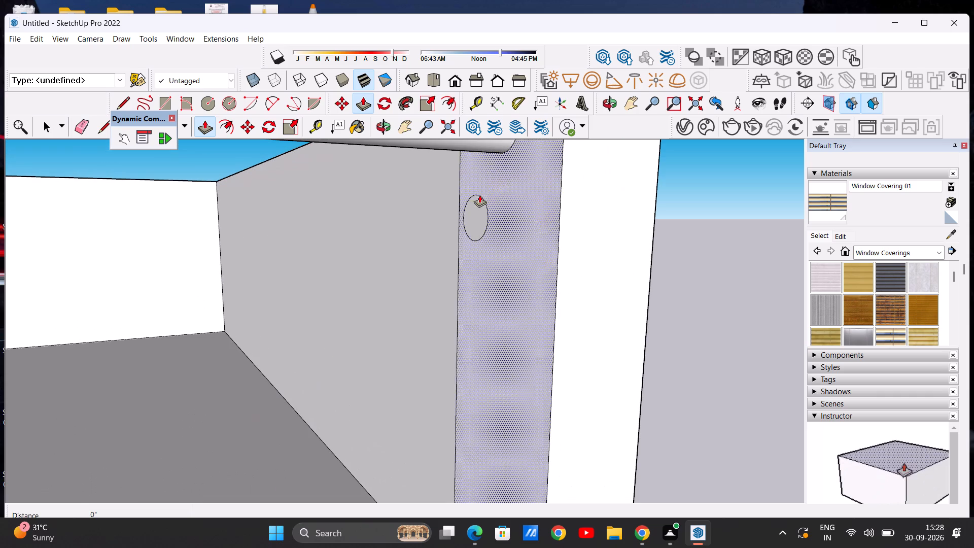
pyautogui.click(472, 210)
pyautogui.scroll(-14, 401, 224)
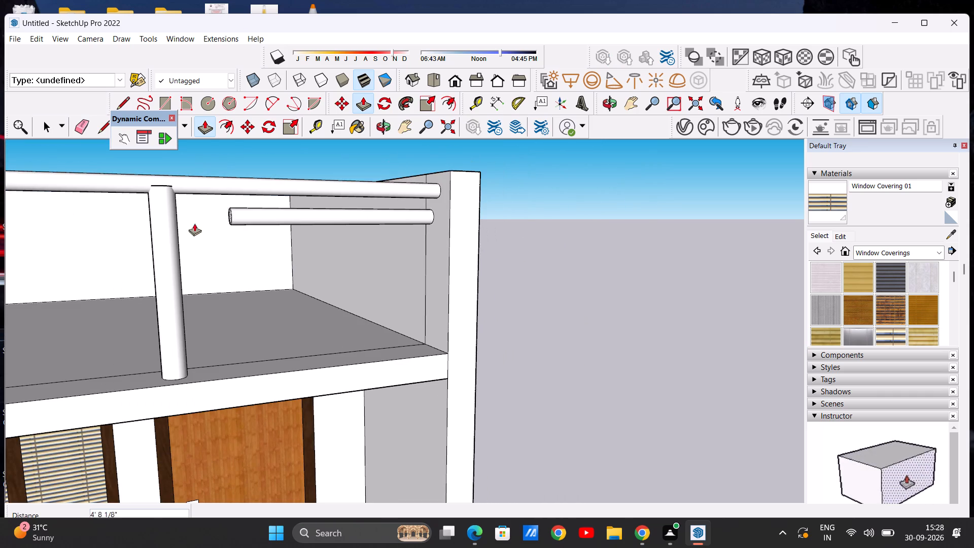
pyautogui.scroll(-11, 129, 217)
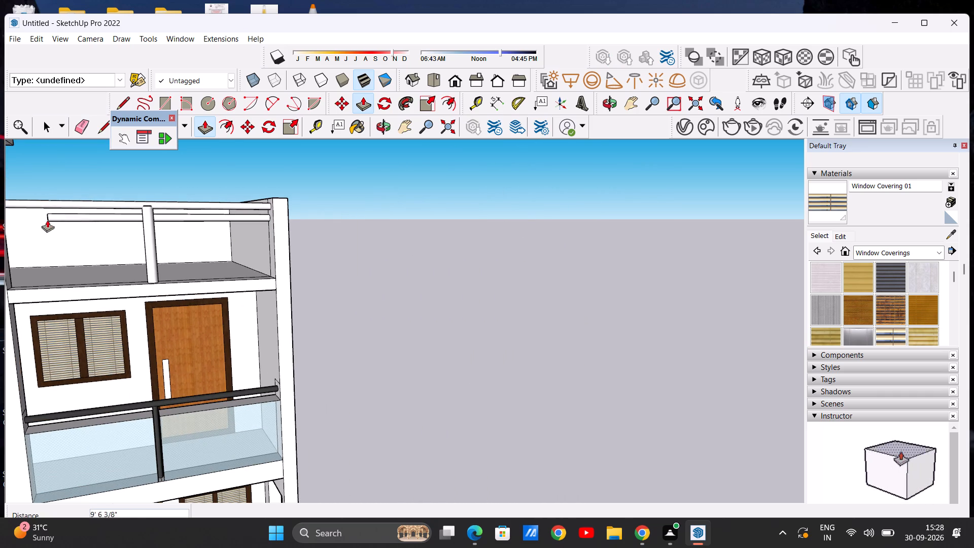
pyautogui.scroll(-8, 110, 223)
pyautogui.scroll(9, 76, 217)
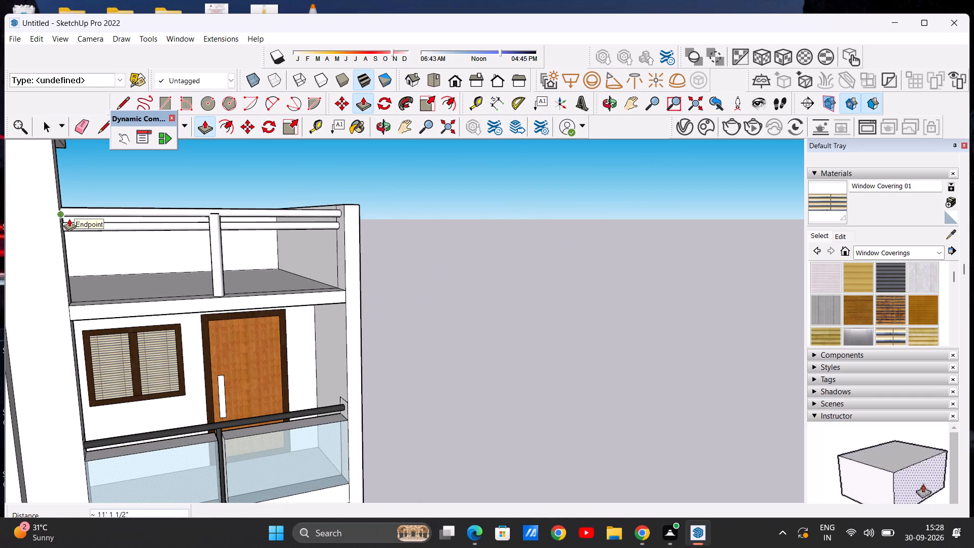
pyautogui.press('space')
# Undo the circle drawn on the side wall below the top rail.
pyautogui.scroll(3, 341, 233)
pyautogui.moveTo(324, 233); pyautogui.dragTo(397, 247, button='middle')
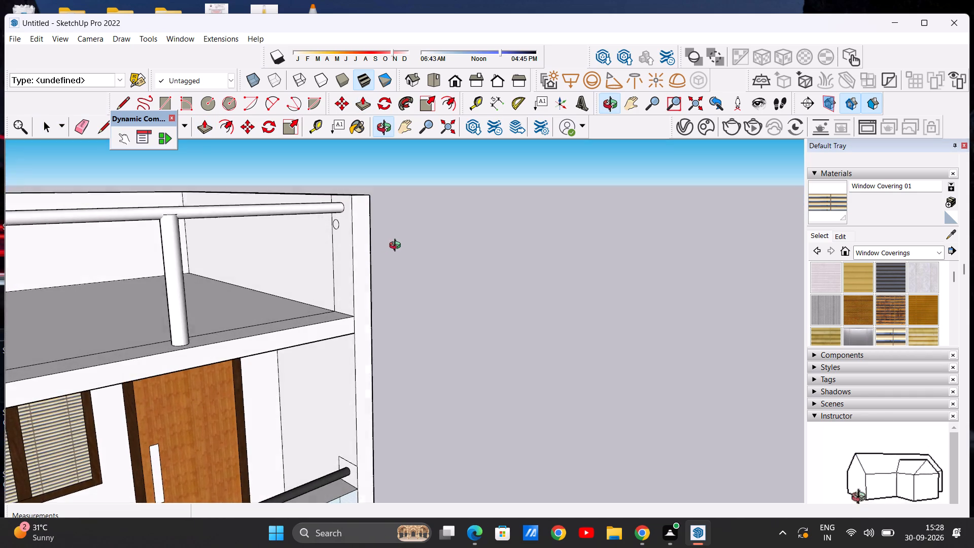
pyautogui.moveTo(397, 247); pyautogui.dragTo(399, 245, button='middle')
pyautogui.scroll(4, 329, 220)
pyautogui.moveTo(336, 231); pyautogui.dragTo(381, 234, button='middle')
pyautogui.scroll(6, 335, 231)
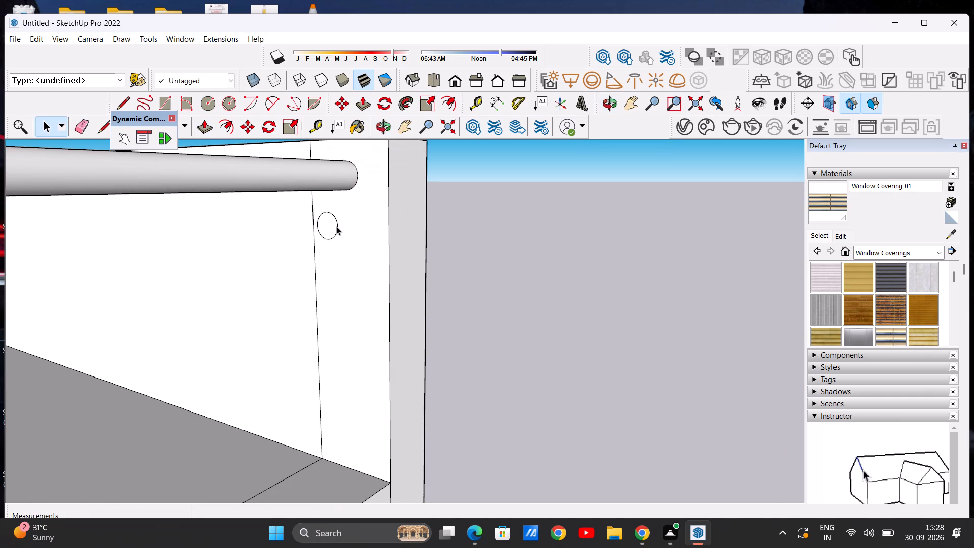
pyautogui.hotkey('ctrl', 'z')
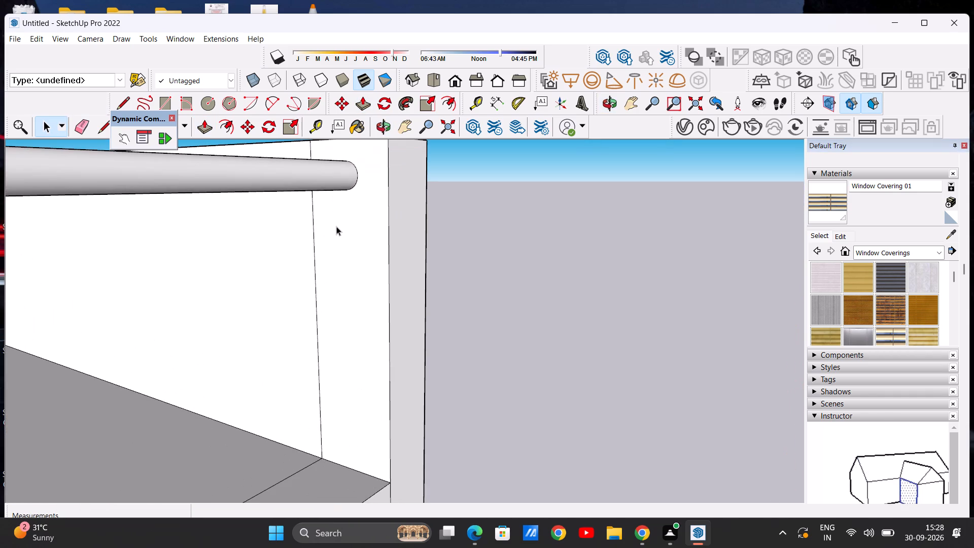
# Draw a smaller circle on the terrace side wall's inner face, just below the top rail, as an intermediate rail profile.
pyautogui.click(203, 102)
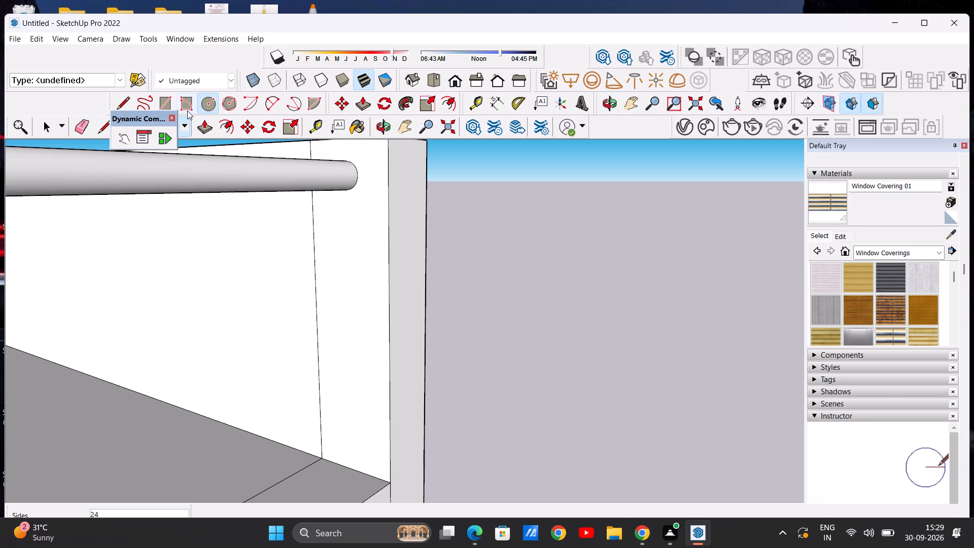
pyautogui.scroll(-9, 264, 86)
pyautogui.scroll(5, 336, 230)
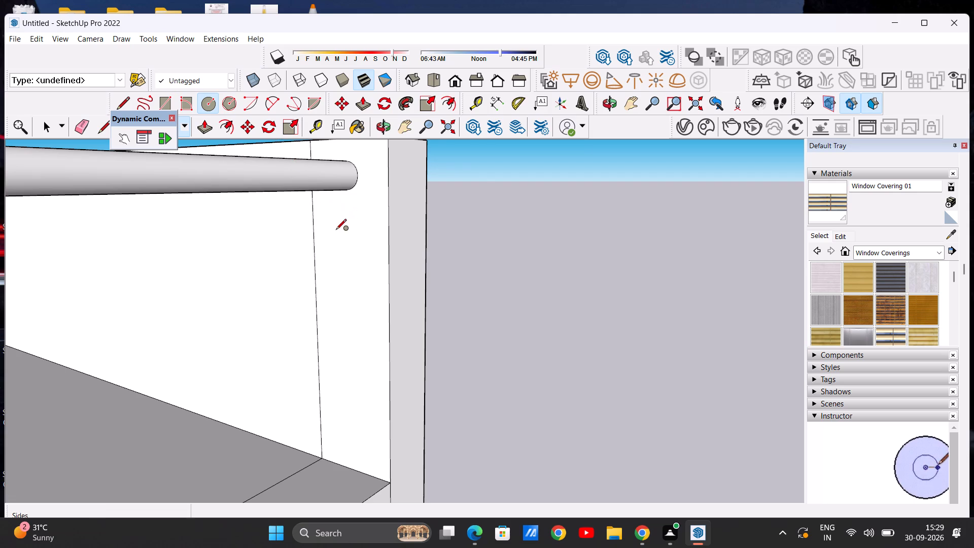
pyautogui.scroll(4, 334, 225)
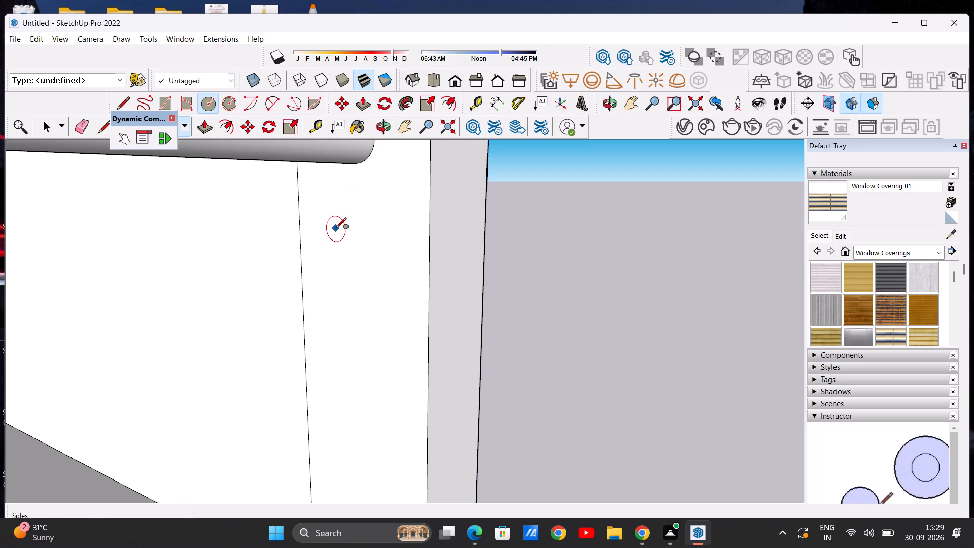
pyautogui.click(339, 232)
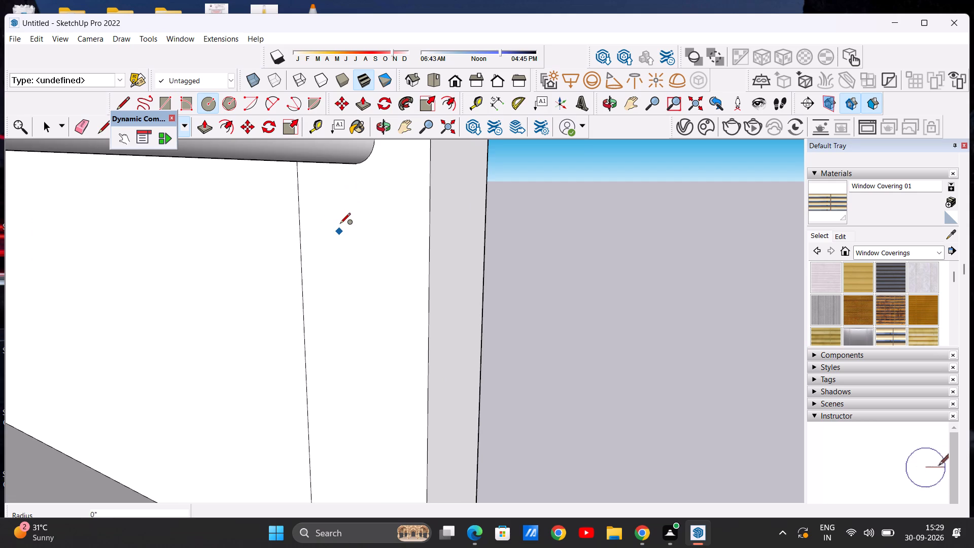
pyautogui.click(339, 219)
pyautogui.press('space')
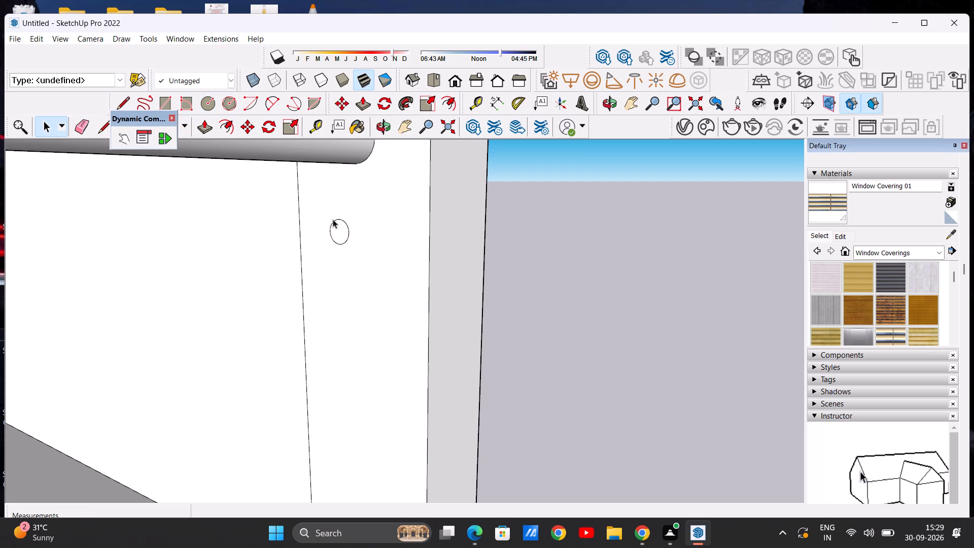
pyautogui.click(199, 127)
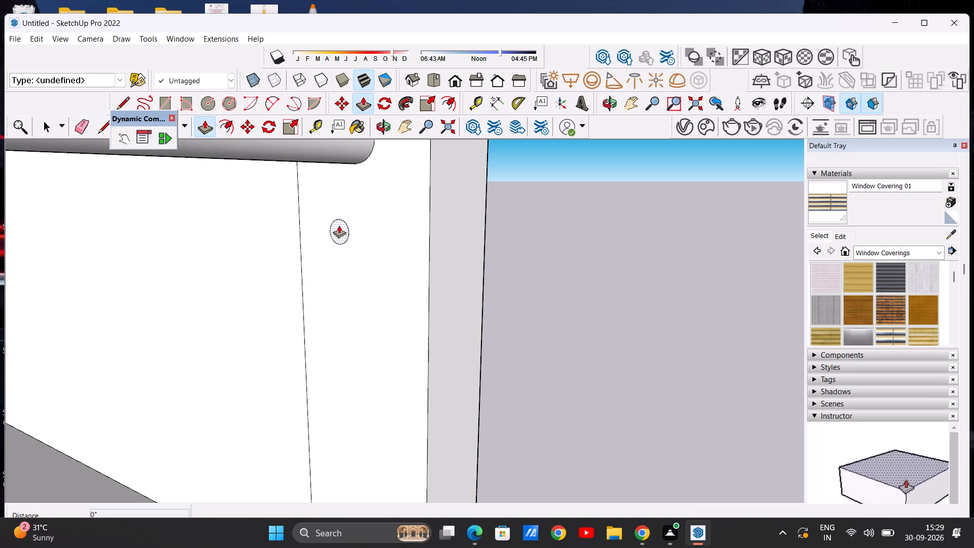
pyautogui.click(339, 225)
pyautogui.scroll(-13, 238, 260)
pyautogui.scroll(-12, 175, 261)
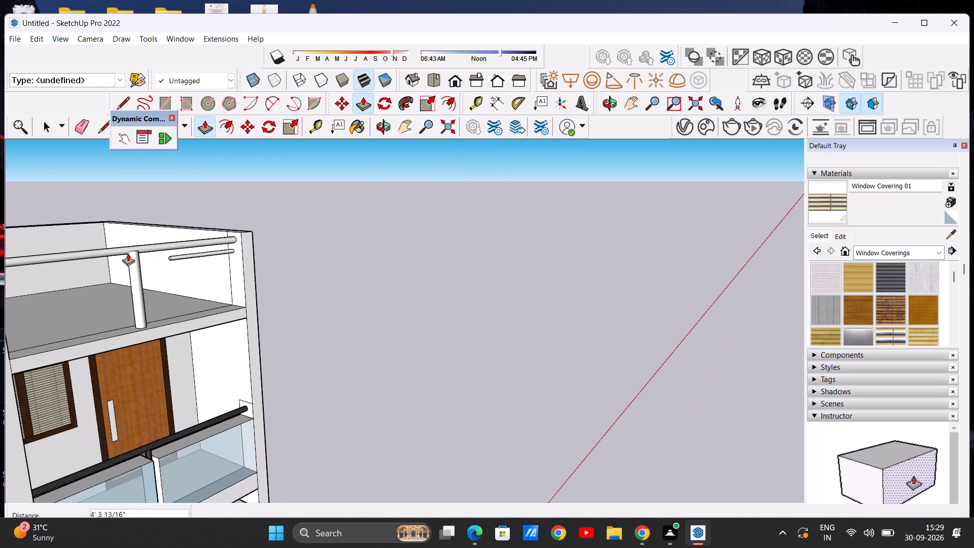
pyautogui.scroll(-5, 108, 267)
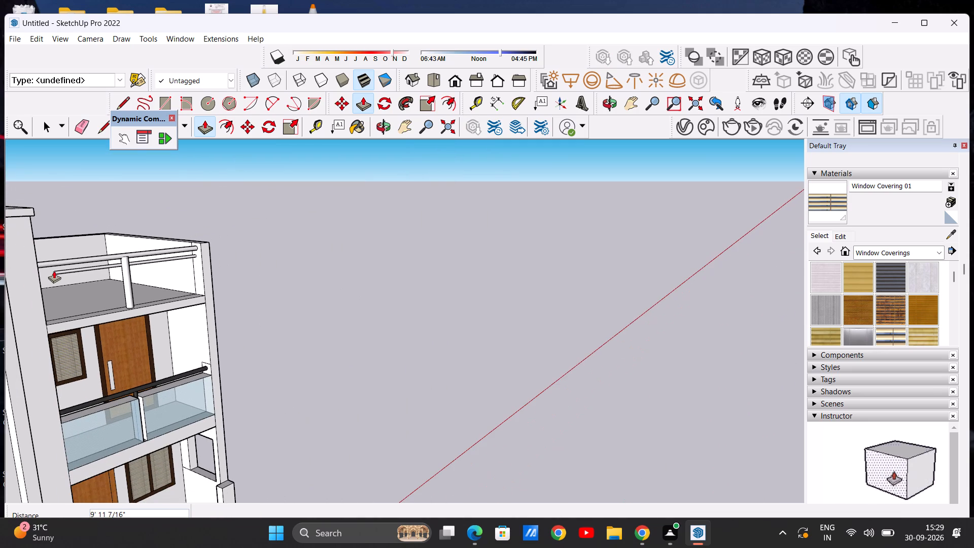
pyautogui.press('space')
# Copy the small circle and its face about 2' 8 3/16" down the side wall, near the terrace floor.
pyautogui.moveTo(123, 276); pyautogui.dragTo(210, 267, button='middle')
pyautogui.scroll(9, 162, 264)
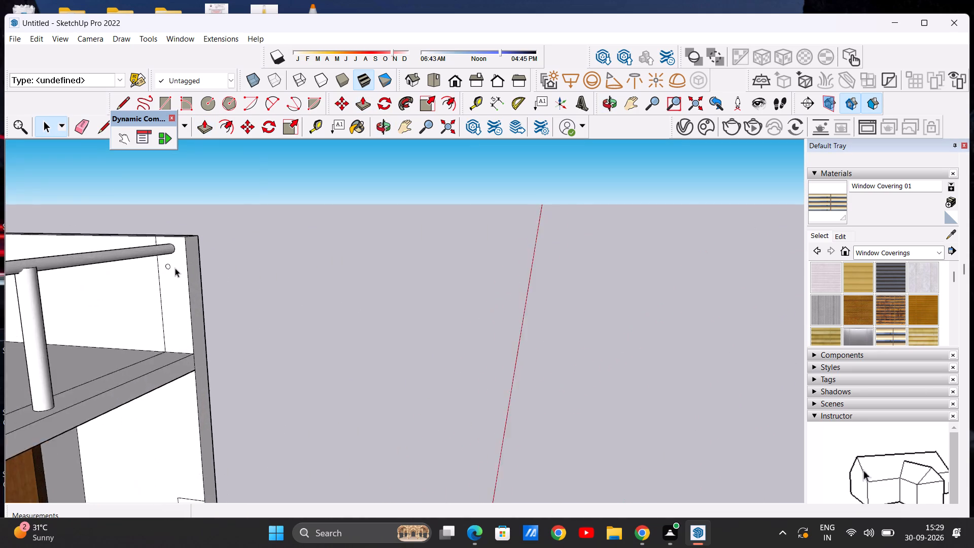
pyautogui.scroll(12, 175, 268)
pyautogui.doubleClick(151, 261)
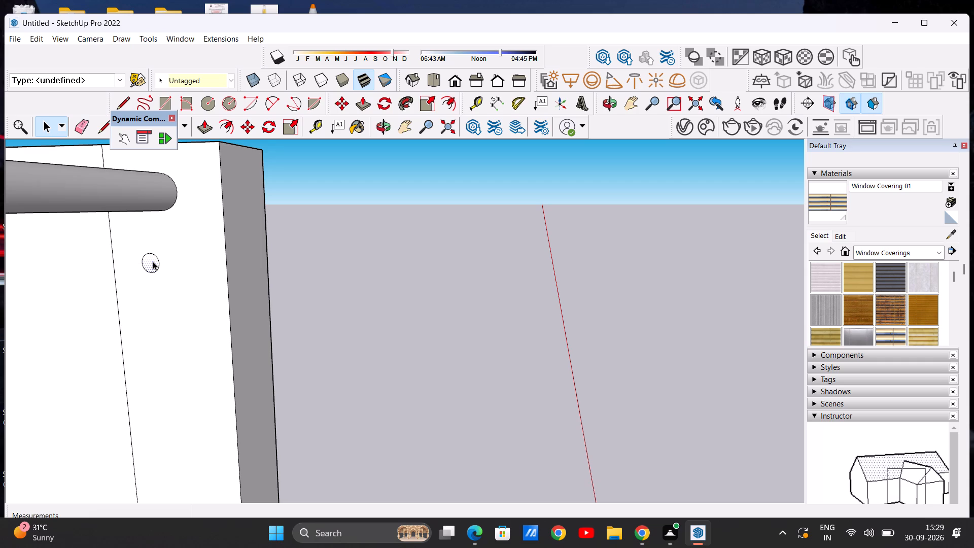
pyautogui.doubleClick(153, 261)
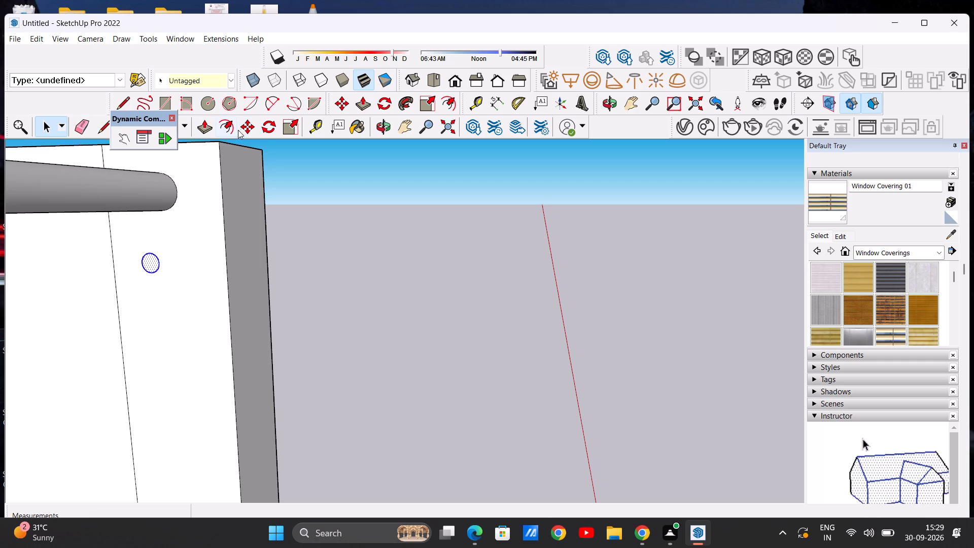
pyautogui.click(243, 129)
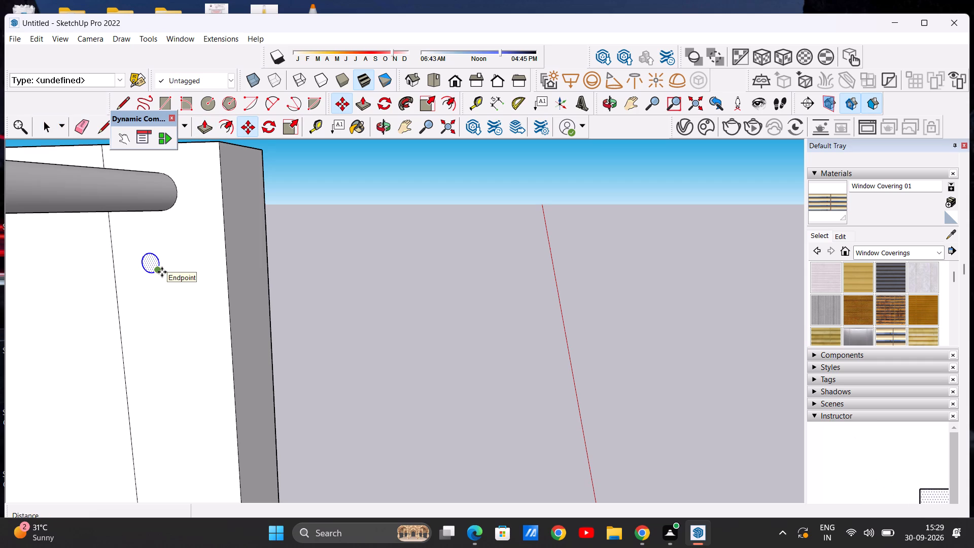
pyautogui.click(162, 272)
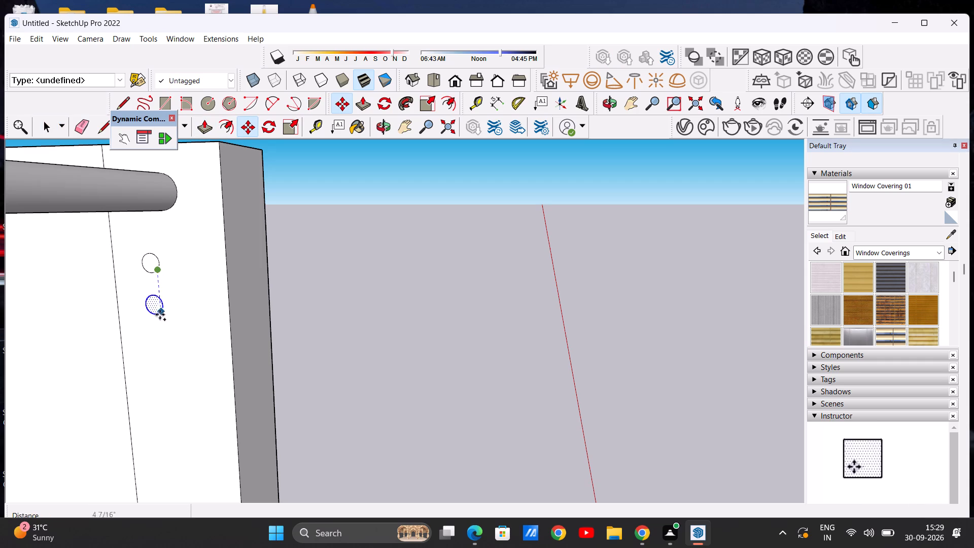
pyautogui.scroll(-6, 157, 298)
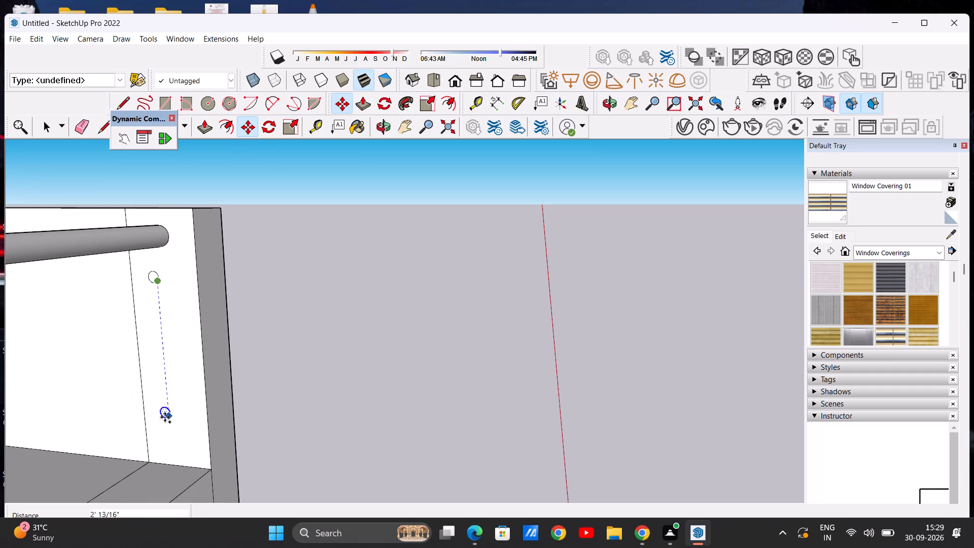
pyautogui.click(170, 455)
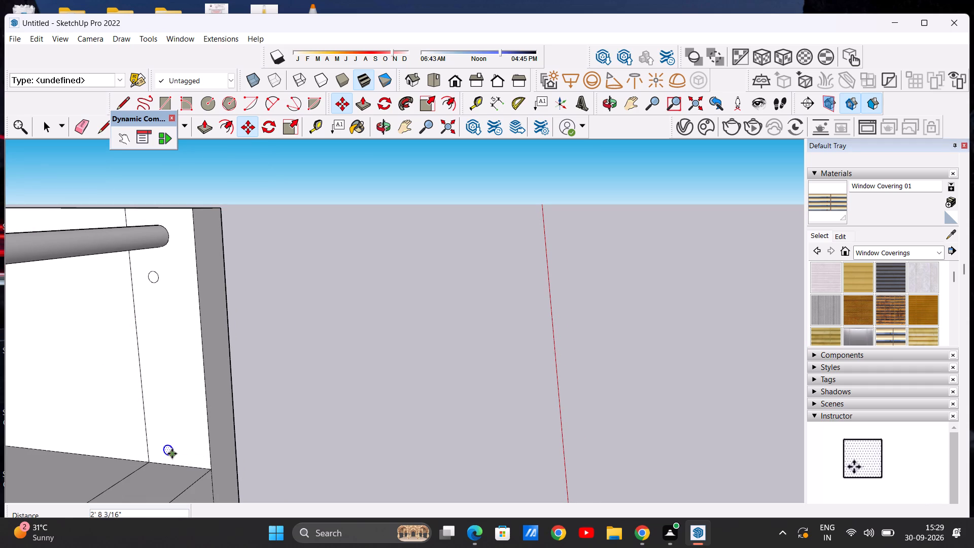
# Copy the small circle three more times along the side wall, roughly evenly spaced between the upper and lowest circles.
pyautogui.click(172, 454)
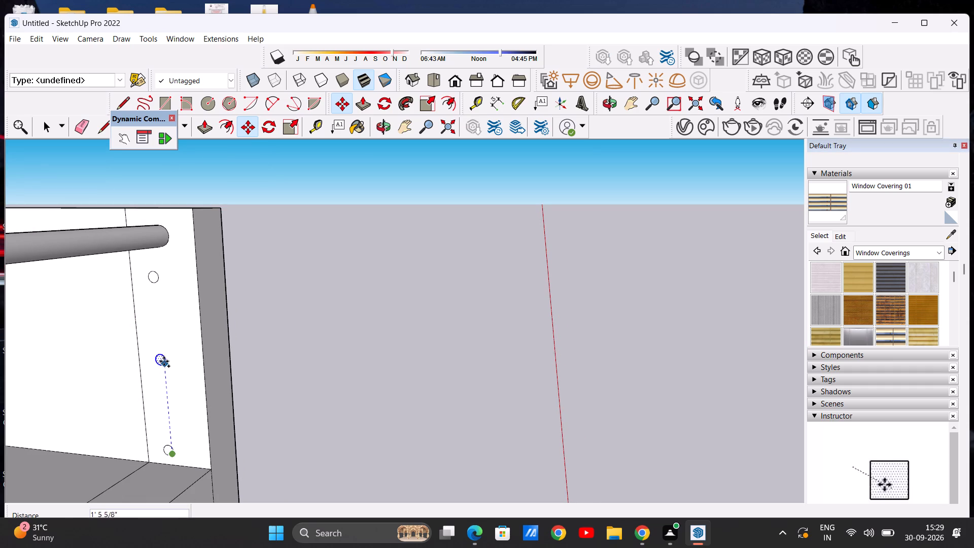
pyautogui.click(156, 320)
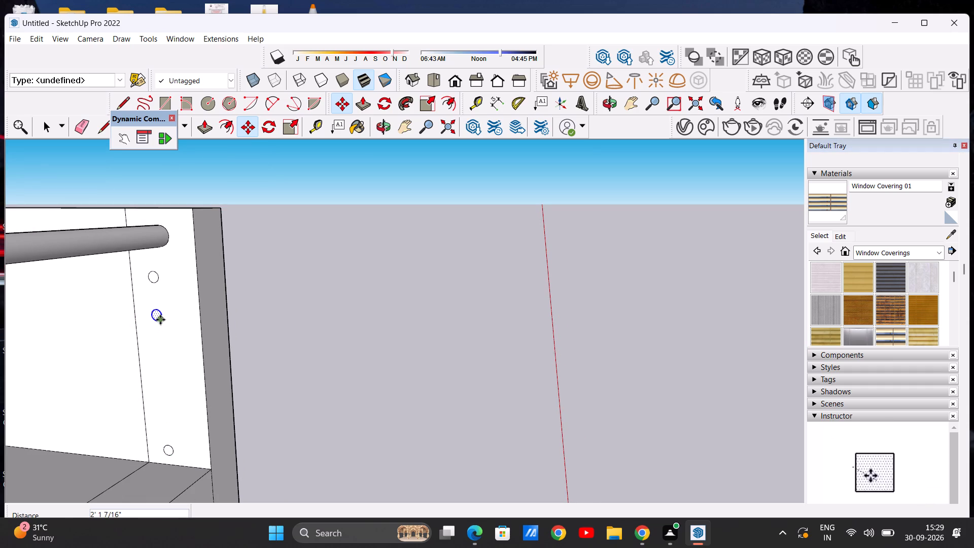
pyautogui.click(160, 320)
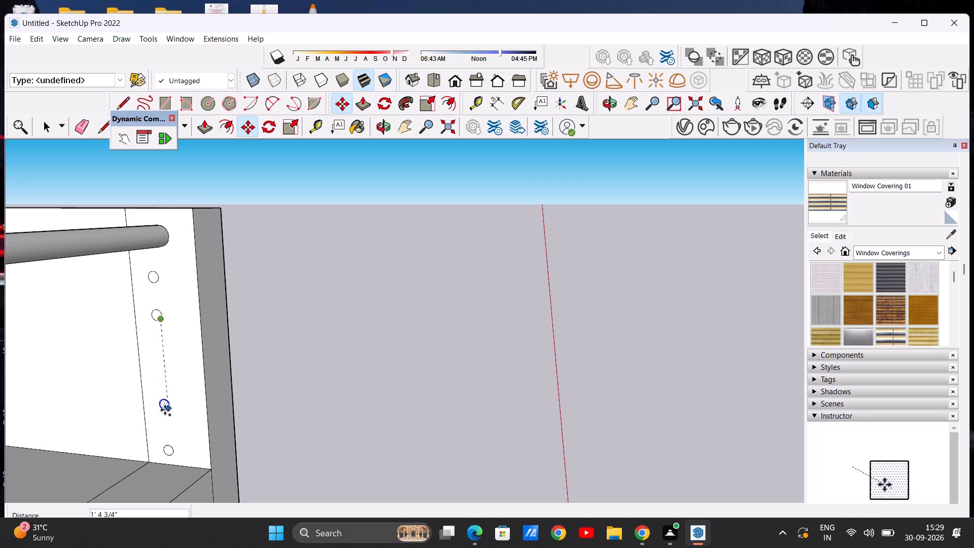
pyautogui.click(165, 410)
pyautogui.click(170, 409)
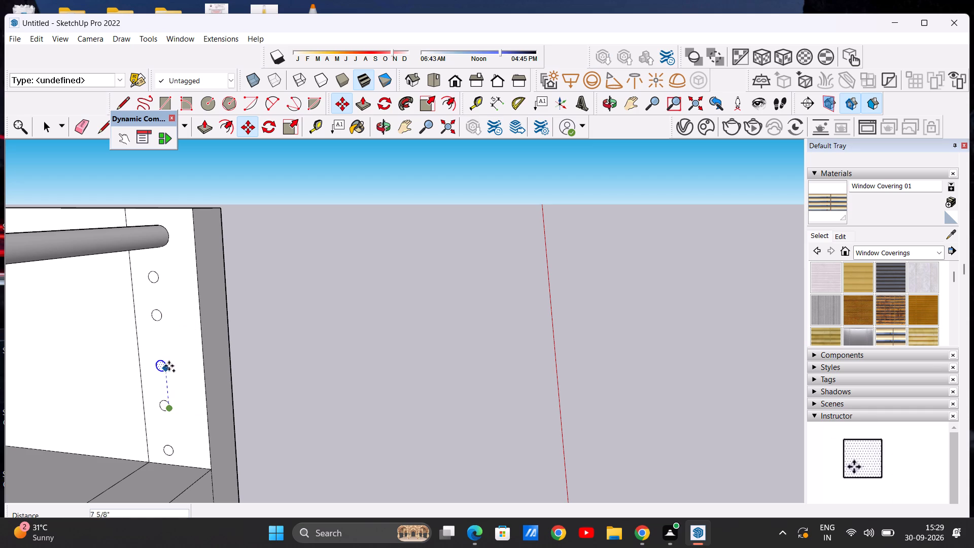
pyautogui.click(167, 360)
pyautogui.press('space')
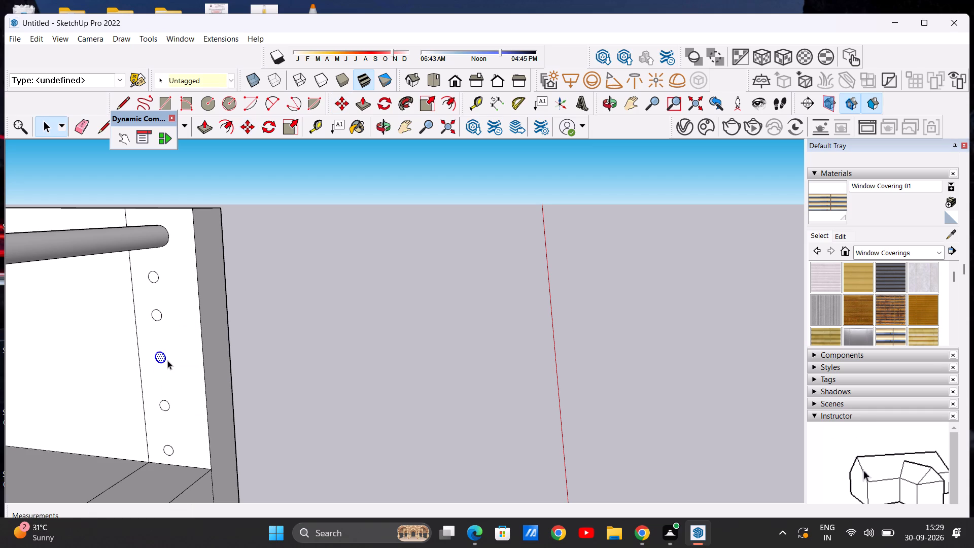
pyautogui.click(281, 184)
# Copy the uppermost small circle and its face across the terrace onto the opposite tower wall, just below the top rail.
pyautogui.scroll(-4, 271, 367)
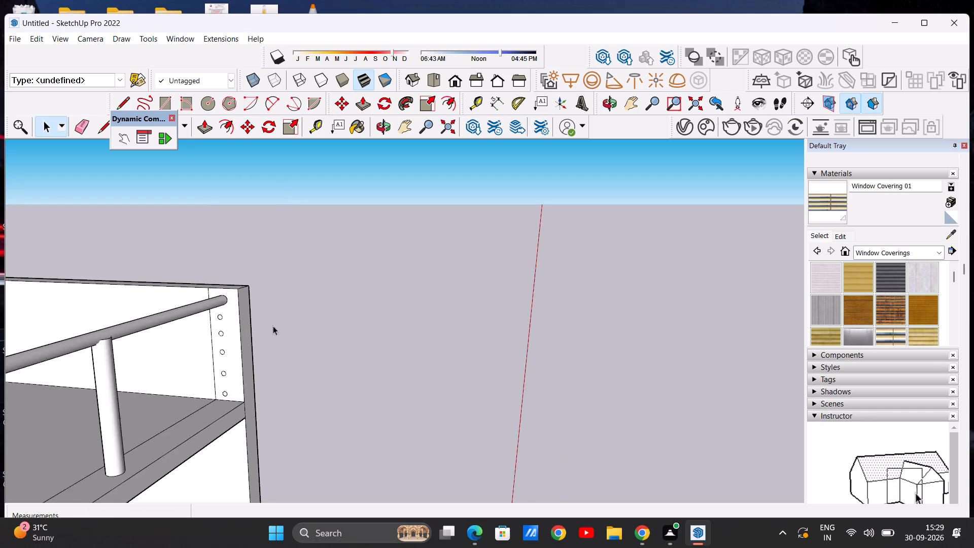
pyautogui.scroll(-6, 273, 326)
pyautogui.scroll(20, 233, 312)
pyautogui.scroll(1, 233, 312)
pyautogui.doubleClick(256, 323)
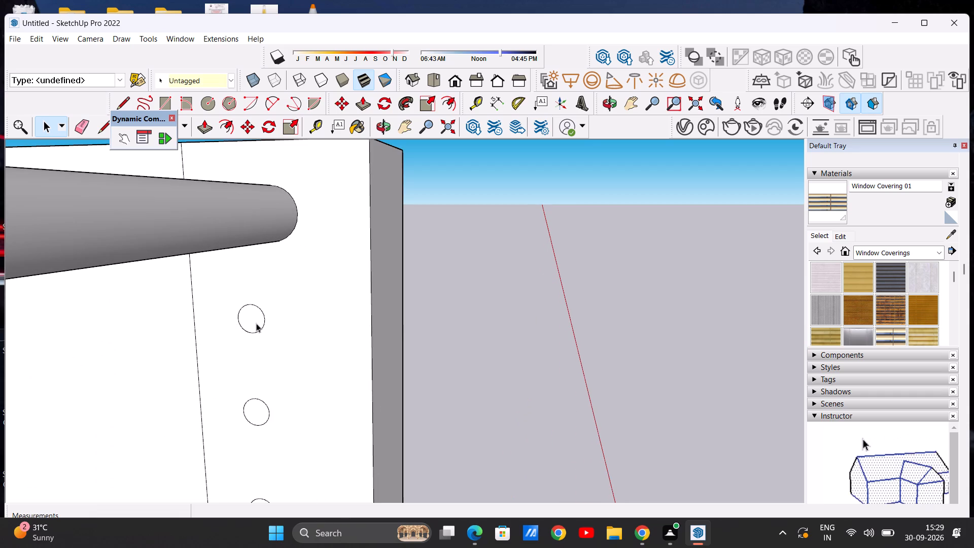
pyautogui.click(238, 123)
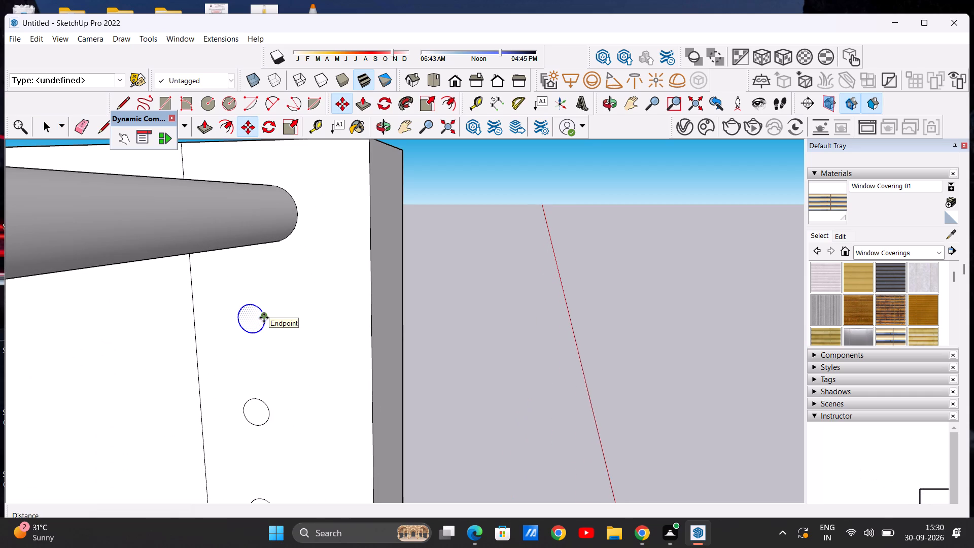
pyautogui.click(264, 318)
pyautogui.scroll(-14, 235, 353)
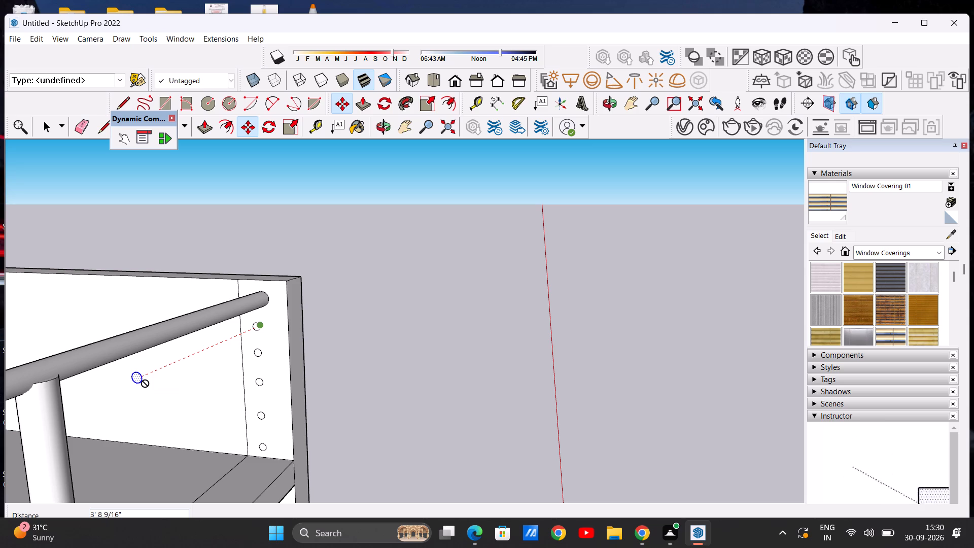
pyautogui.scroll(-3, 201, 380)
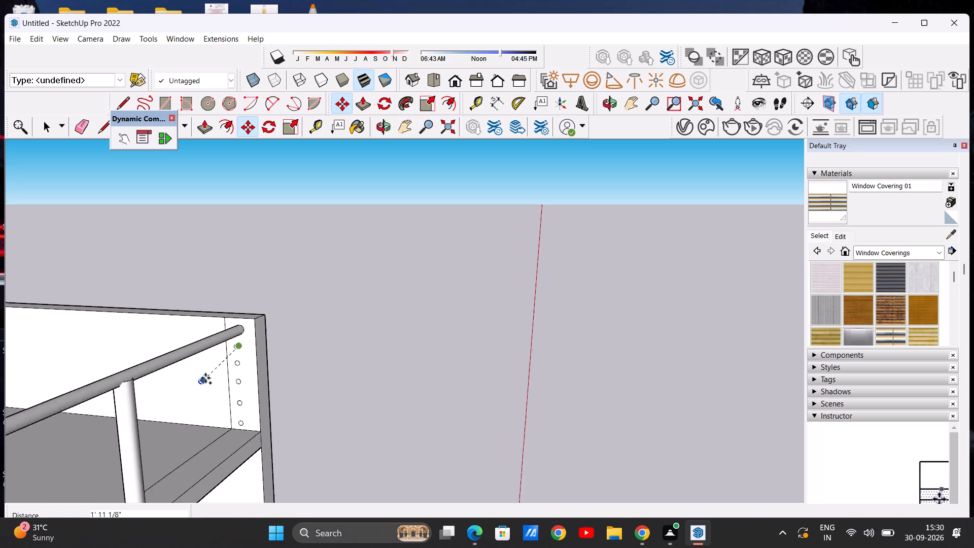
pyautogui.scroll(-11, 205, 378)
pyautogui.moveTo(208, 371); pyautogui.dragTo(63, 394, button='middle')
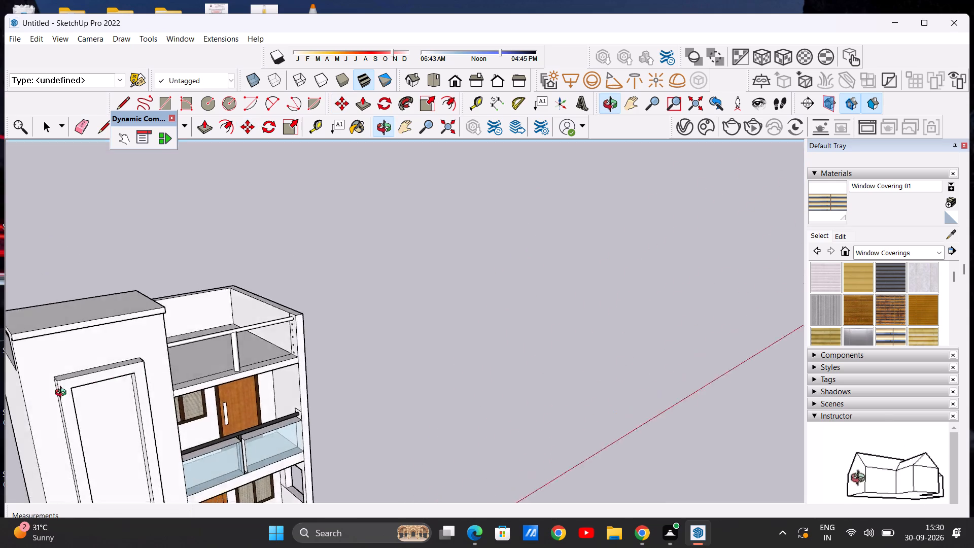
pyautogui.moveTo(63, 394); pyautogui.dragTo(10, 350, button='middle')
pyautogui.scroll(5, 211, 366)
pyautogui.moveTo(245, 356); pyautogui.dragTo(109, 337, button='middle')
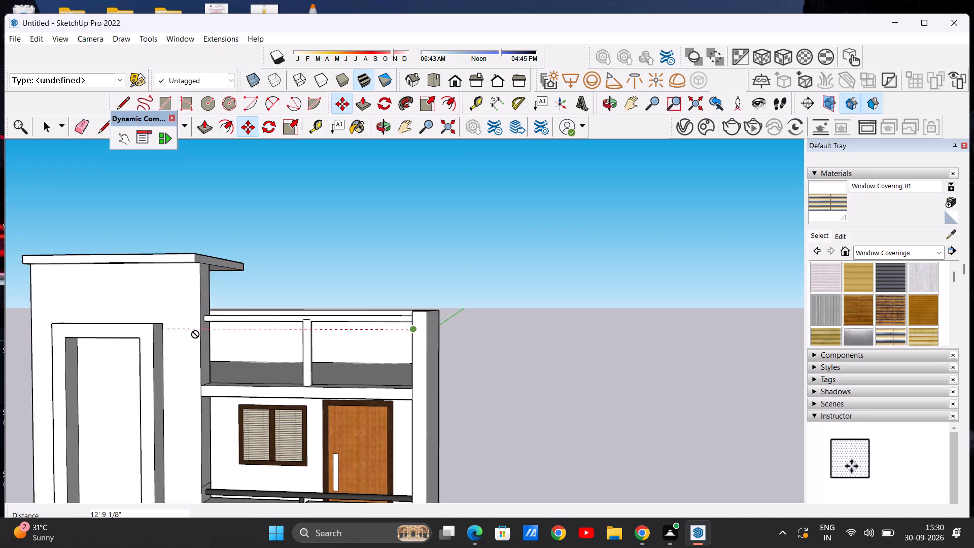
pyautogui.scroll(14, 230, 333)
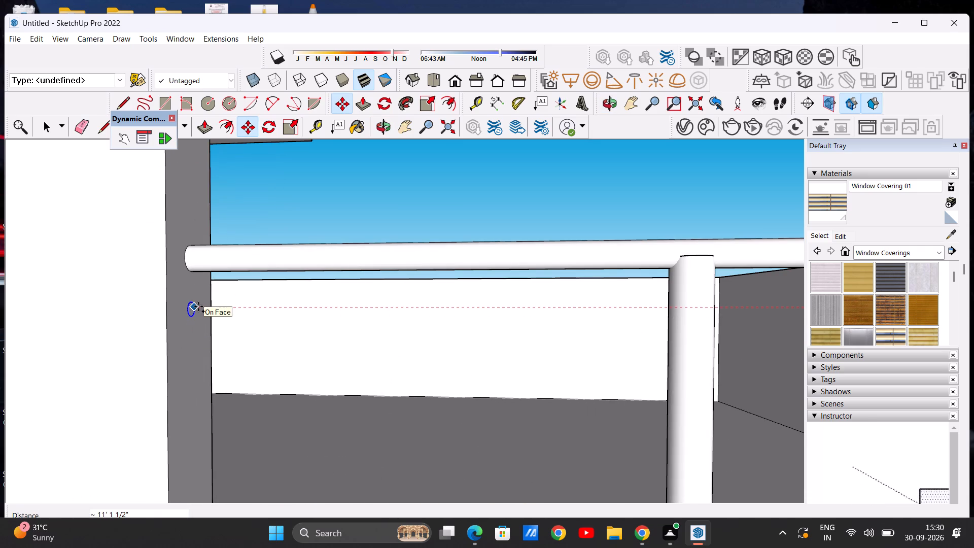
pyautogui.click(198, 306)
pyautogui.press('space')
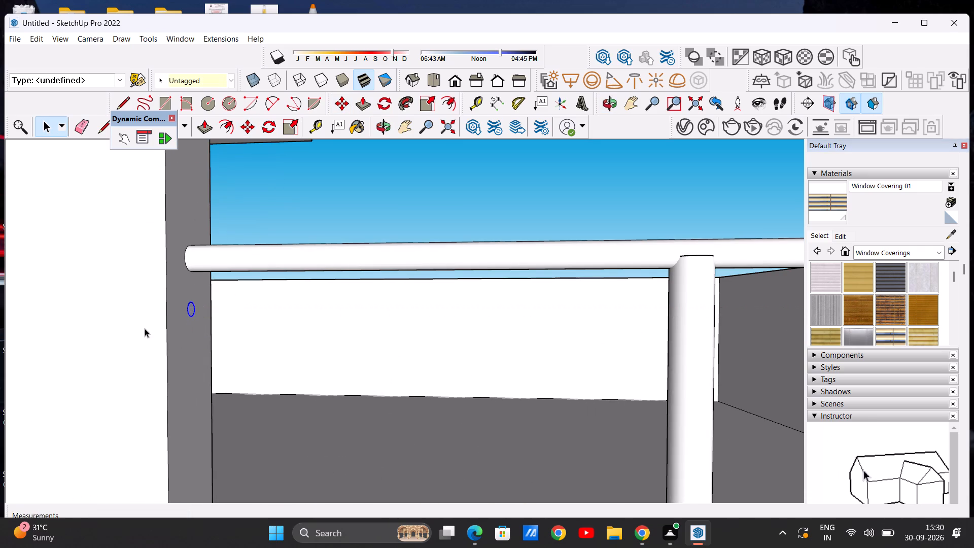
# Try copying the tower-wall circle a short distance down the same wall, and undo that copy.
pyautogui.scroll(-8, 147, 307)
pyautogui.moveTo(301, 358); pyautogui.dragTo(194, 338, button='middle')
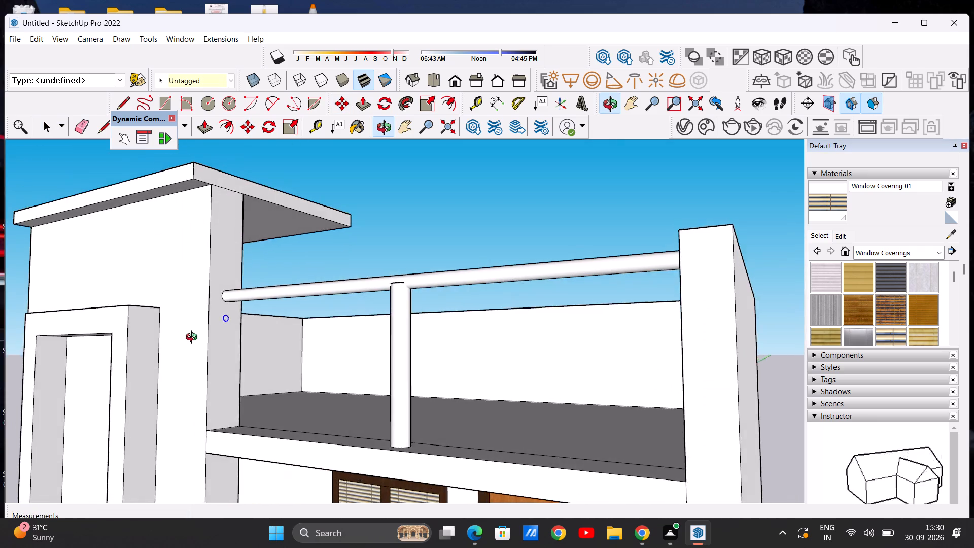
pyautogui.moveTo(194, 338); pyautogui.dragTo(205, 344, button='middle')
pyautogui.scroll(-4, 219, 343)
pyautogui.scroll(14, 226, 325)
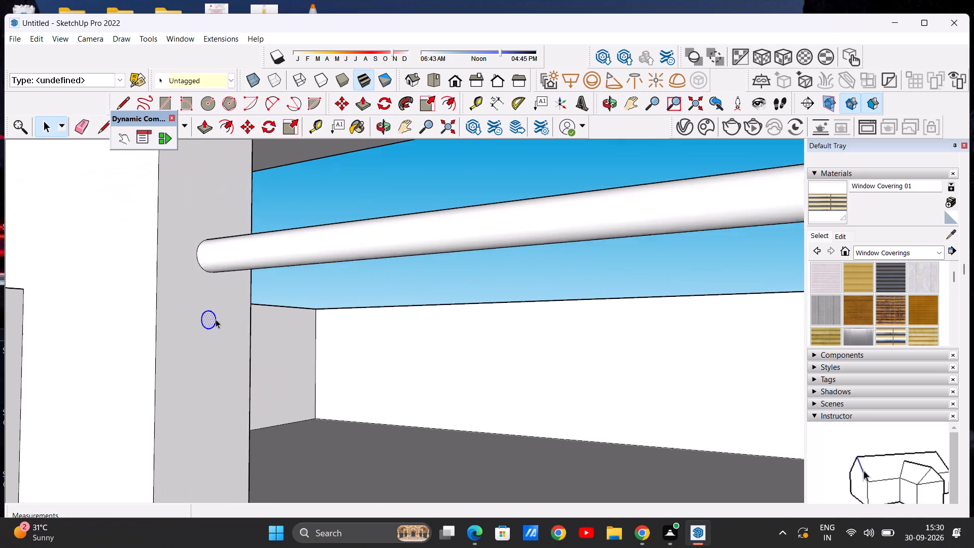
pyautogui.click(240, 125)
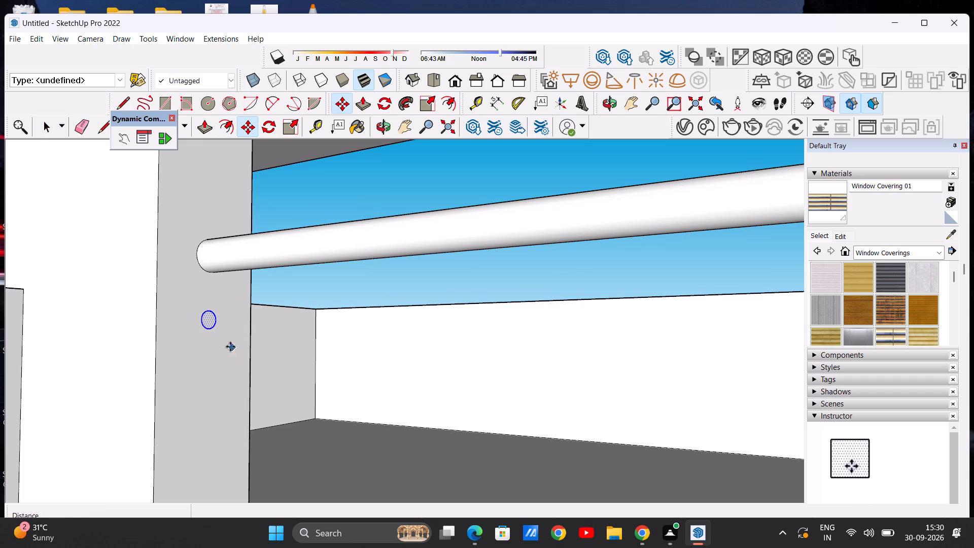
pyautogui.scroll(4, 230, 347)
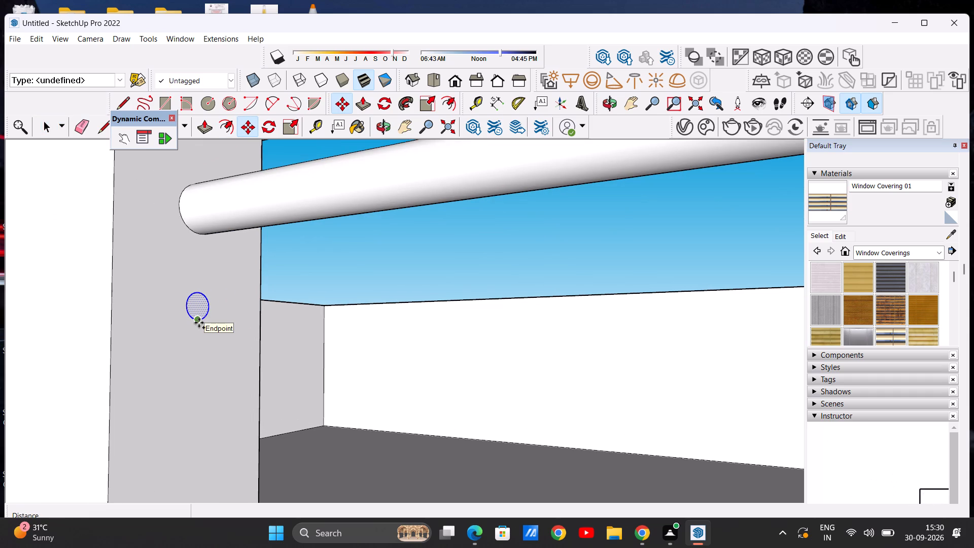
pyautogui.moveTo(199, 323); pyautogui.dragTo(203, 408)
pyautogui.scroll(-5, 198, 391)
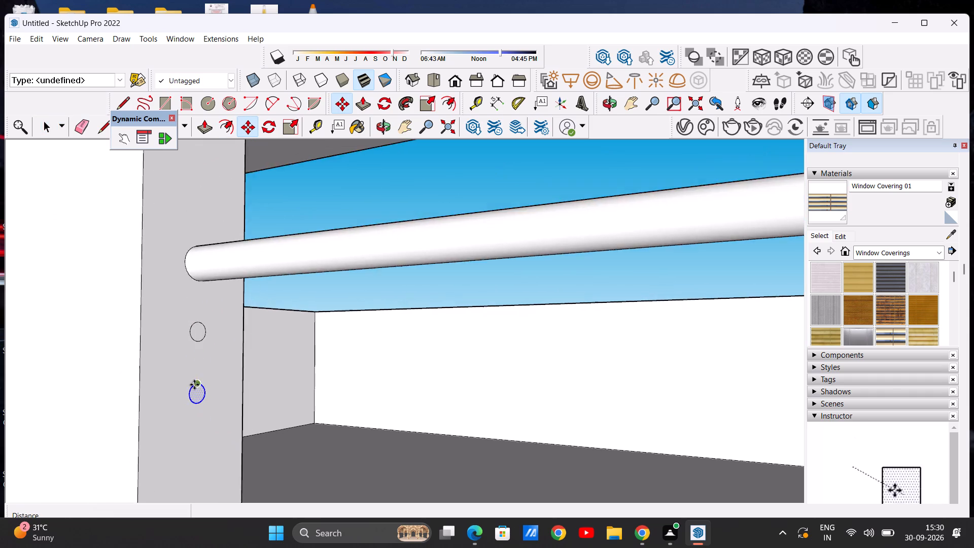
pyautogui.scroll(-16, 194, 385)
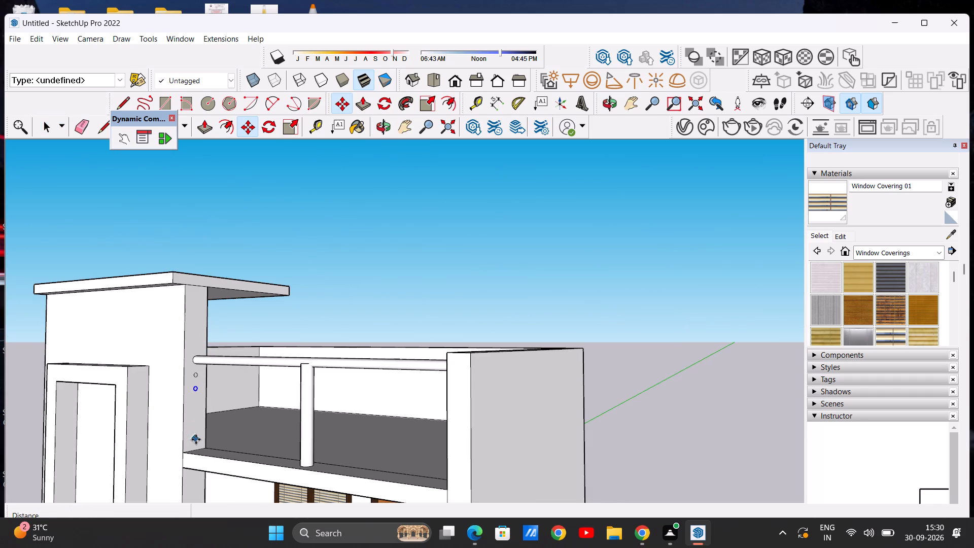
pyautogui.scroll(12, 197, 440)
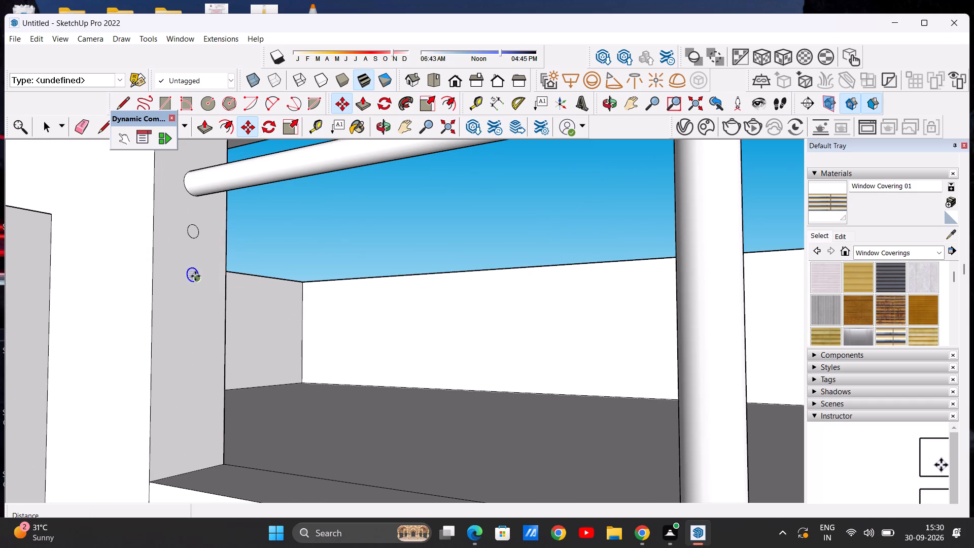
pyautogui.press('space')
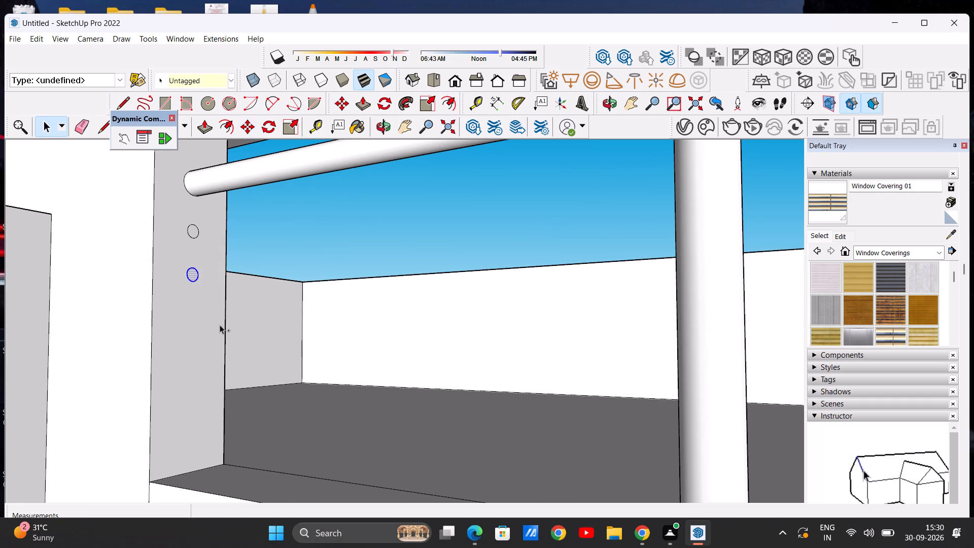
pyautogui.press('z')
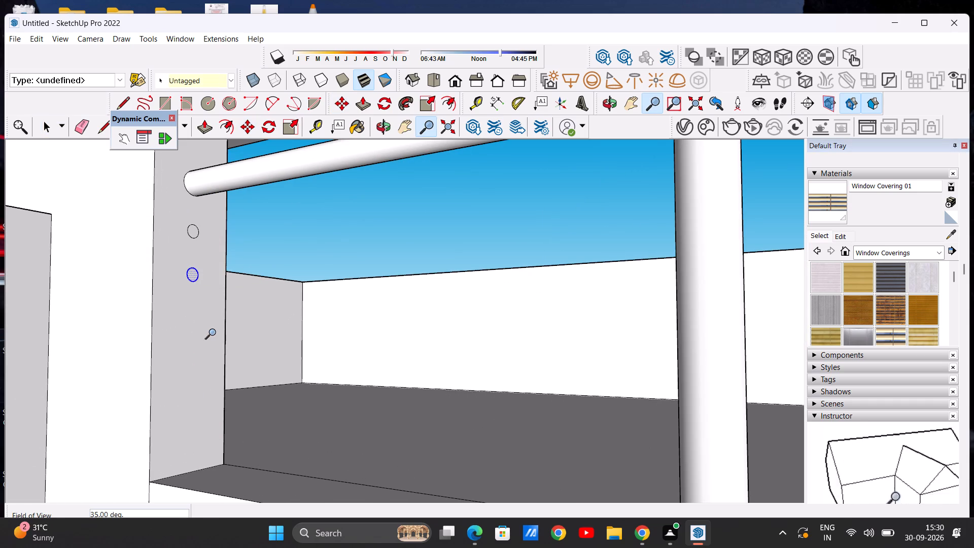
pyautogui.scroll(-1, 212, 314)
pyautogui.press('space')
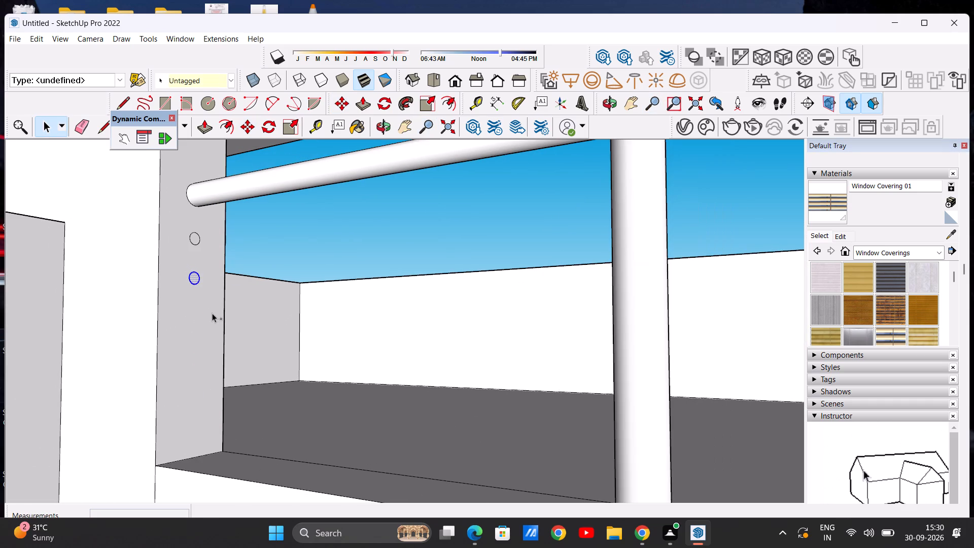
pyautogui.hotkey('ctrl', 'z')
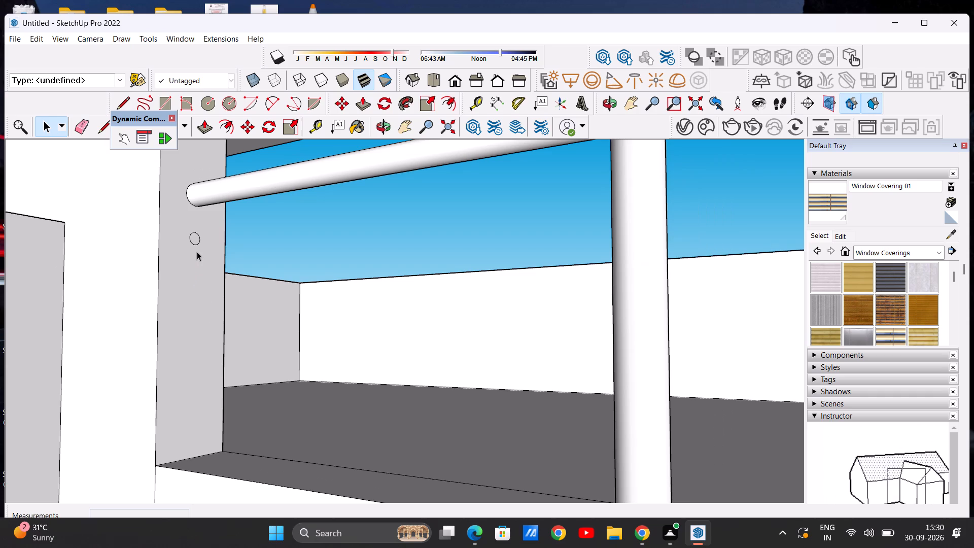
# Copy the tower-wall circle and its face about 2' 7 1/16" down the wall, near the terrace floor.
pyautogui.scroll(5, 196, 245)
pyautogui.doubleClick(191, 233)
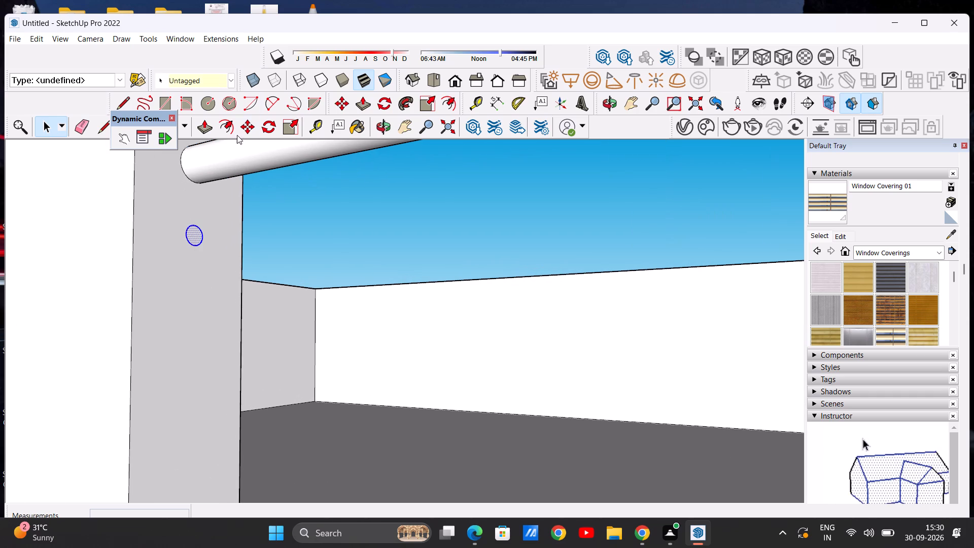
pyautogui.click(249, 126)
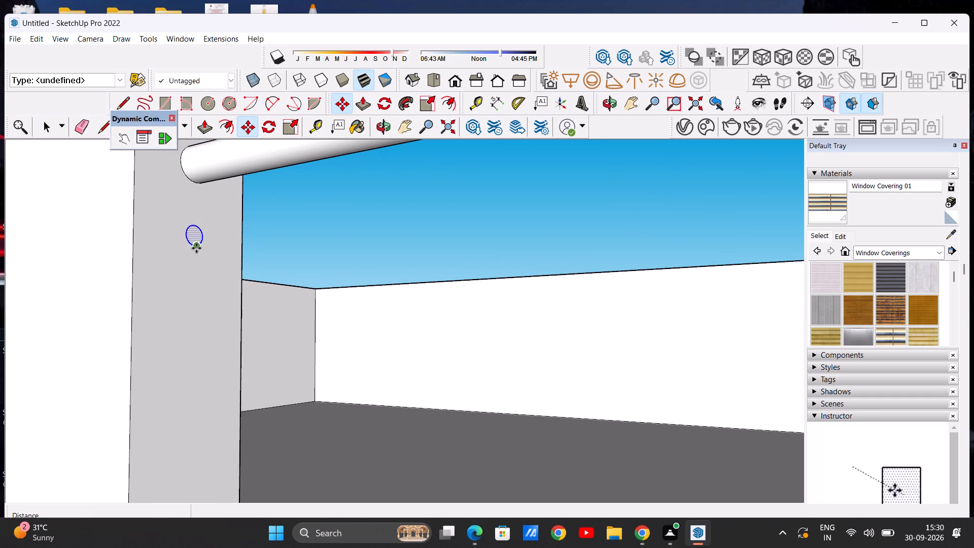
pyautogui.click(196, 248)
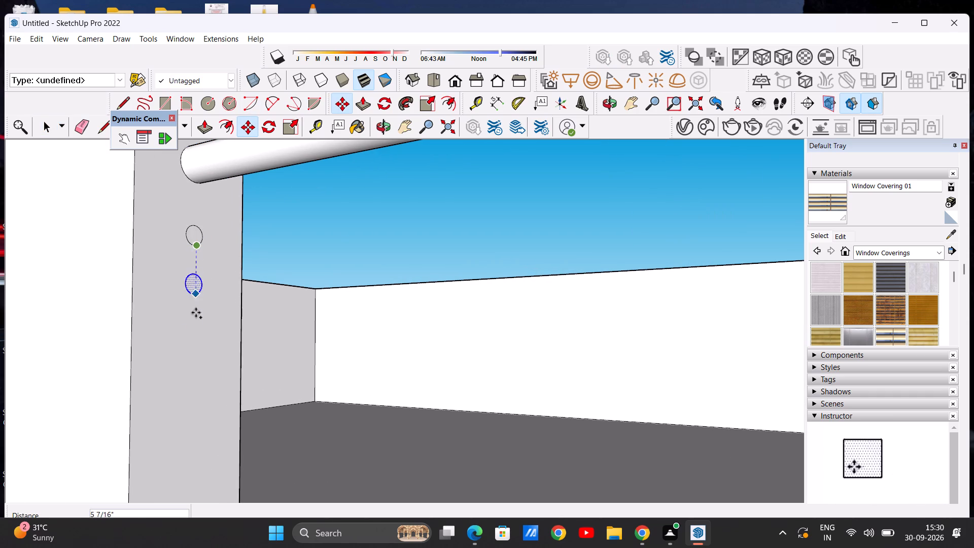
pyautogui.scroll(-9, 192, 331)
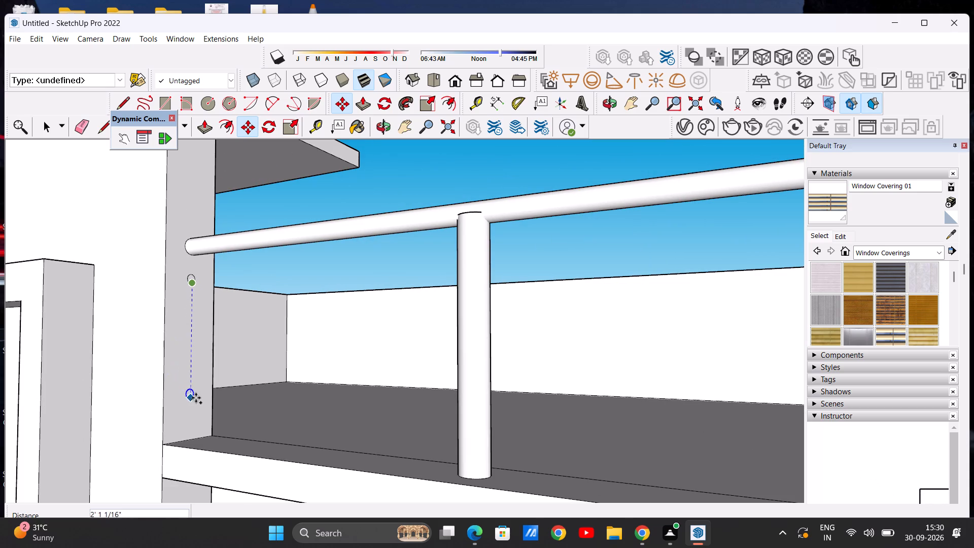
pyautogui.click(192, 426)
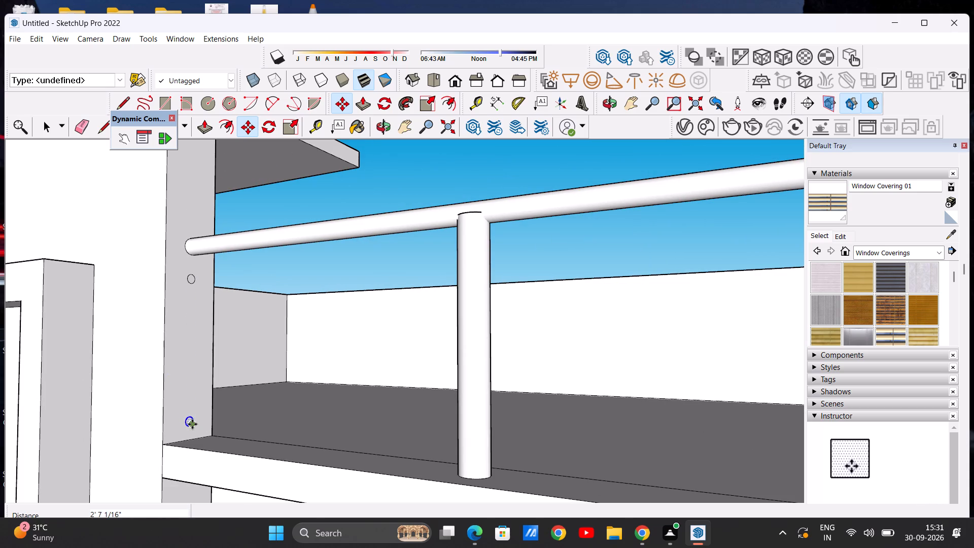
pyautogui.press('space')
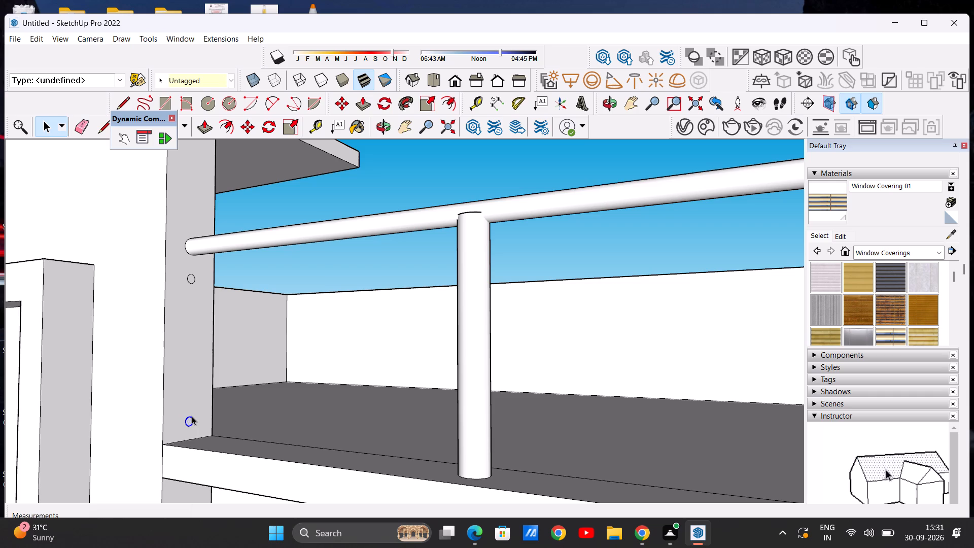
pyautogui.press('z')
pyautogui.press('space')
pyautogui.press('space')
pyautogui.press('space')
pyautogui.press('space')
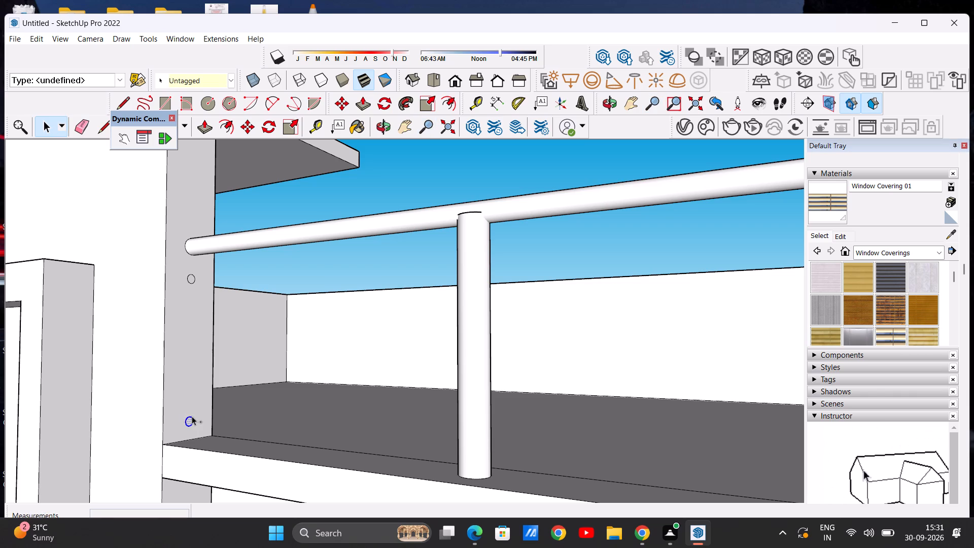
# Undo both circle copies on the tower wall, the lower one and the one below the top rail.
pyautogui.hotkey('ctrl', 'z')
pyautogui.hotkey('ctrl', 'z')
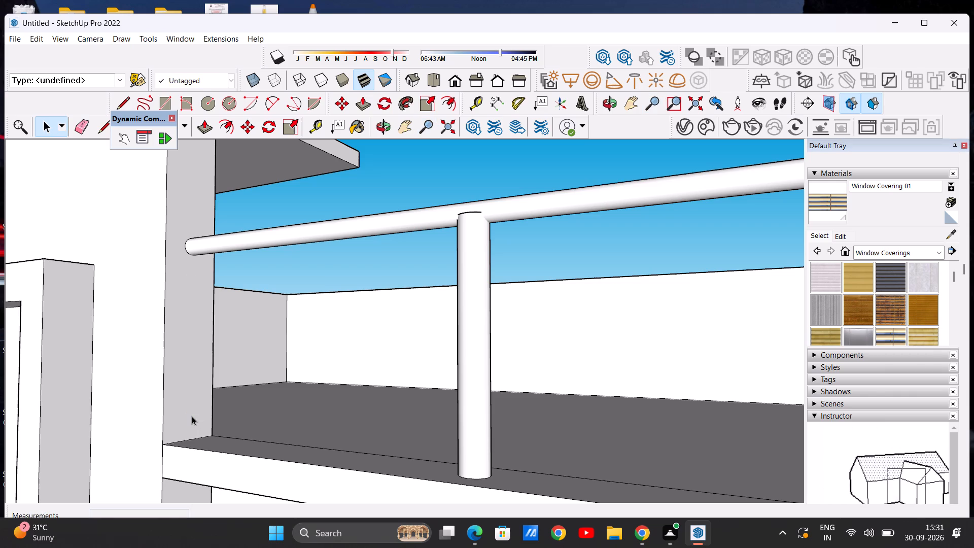
# Push/Pull the uppermost small circle on the parapet end wall about 11' 1 1/2" to the tower wall as an intermediate rail.
pyautogui.scroll(-11, 192, 416)
pyautogui.moveTo(215, 394); pyautogui.dragTo(506, 392, button='middle')
pyautogui.scroll(-5, 380, 377)
pyautogui.scroll(12, 426, 376)
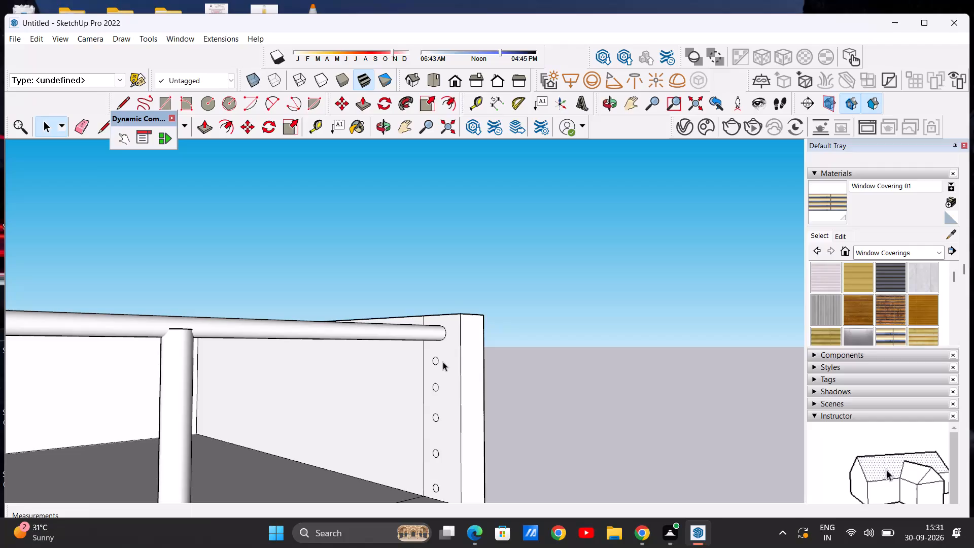
pyautogui.scroll(3, 443, 362)
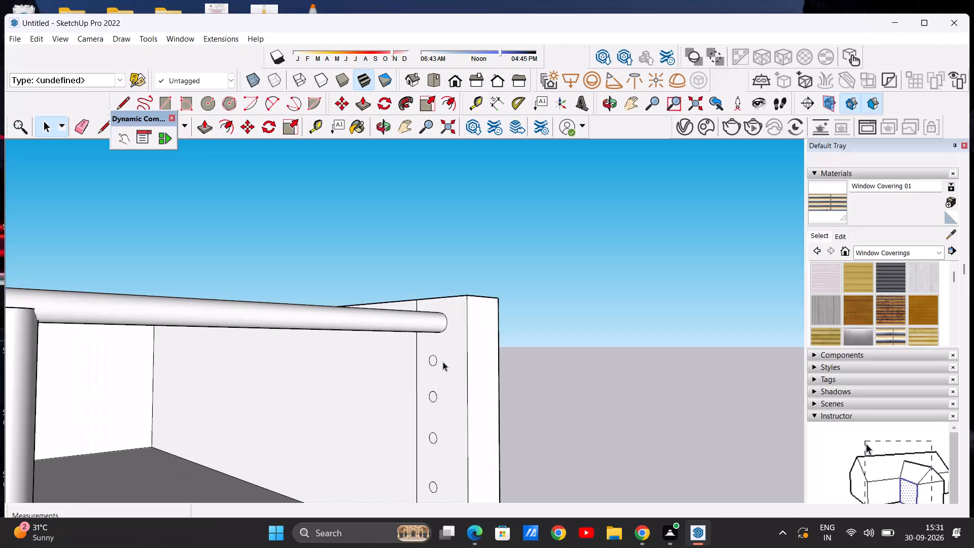
pyautogui.press('p')
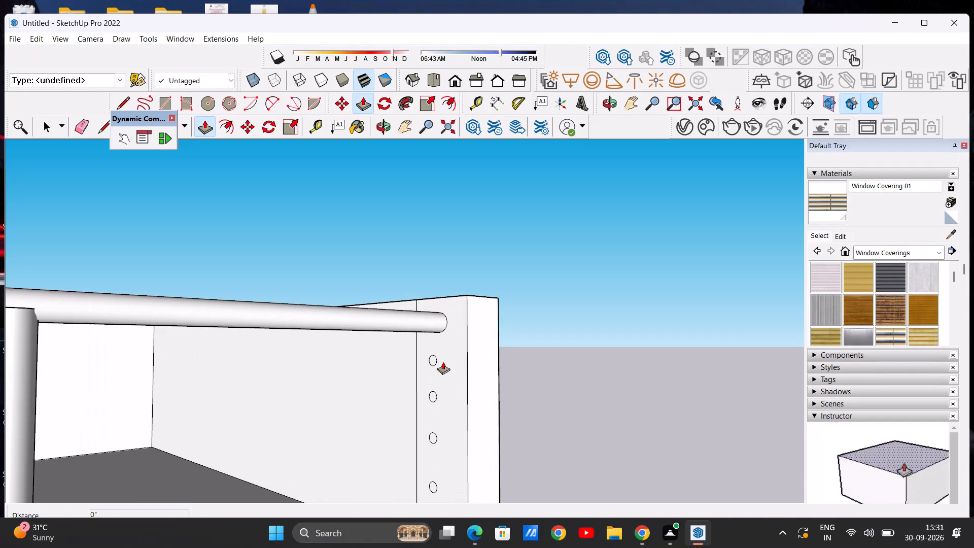
pyautogui.scroll(11, 405, 359)
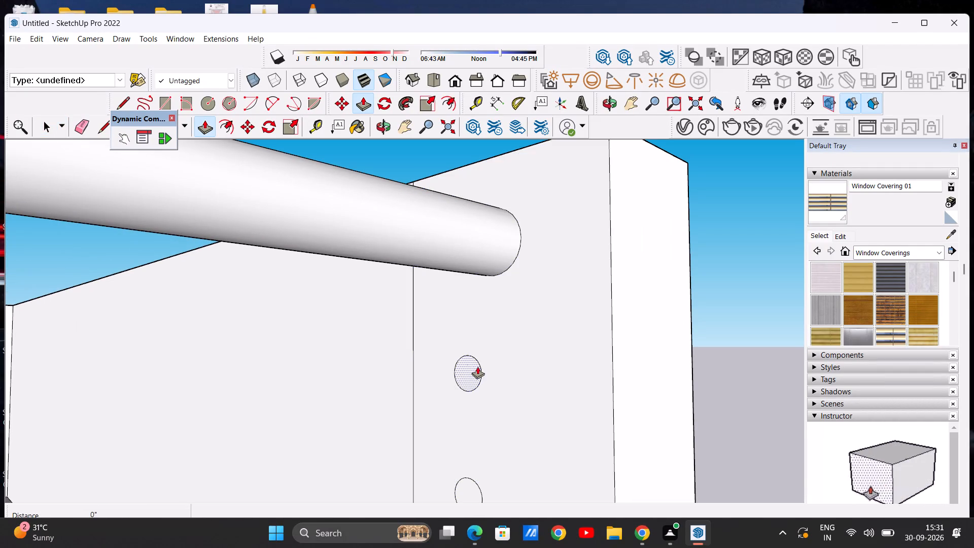
pyautogui.click(470, 368)
pyautogui.scroll(-16, 404, 378)
pyautogui.scroll(-2, 195, 409)
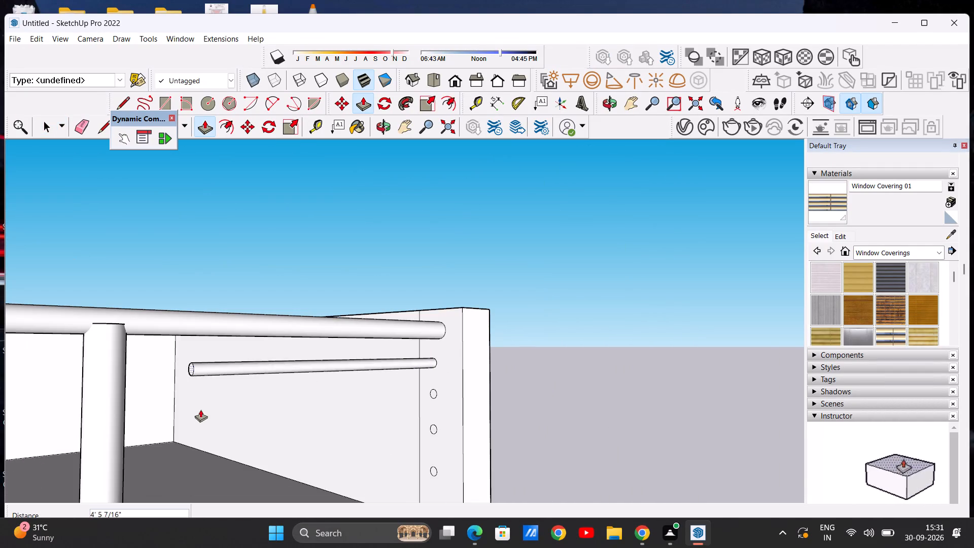
pyautogui.scroll(-9, 200, 409)
pyautogui.scroll(-8, 150, 403)
pyautogui.scroll(6, 136, 396)
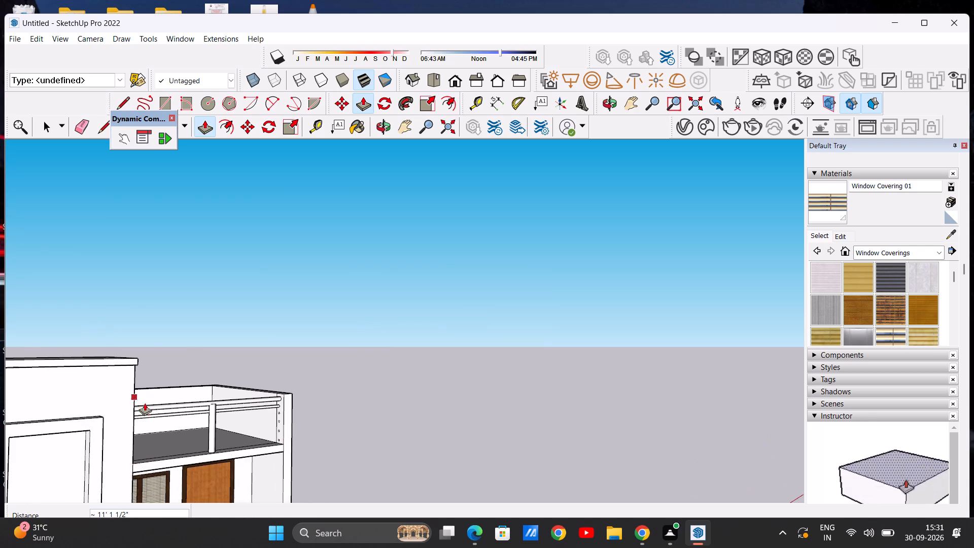
pyautogui.moveTo(140, 421); pyautogui.dragTo(73, 414, button='middle')
pyautogui.scroll(15, 165, 403)
pyautogui.moveTo(164, 420); pyautogui.dragTo(106, 422, button='middle')
pyautogui.scroll(9, 153, 419)
pyautogui.scroll(-9, 147, 416)
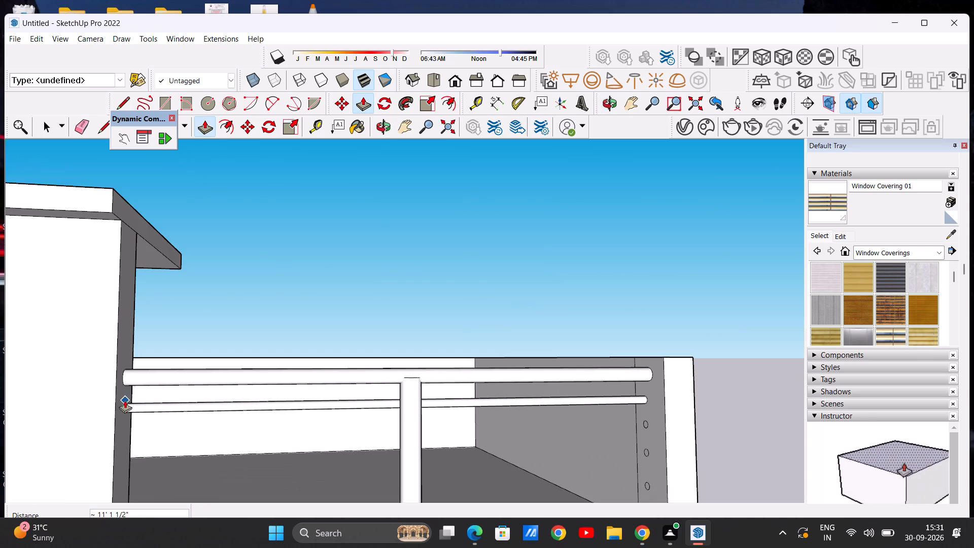
pyautogui.click(121, 397)
pyautogui.press('space')
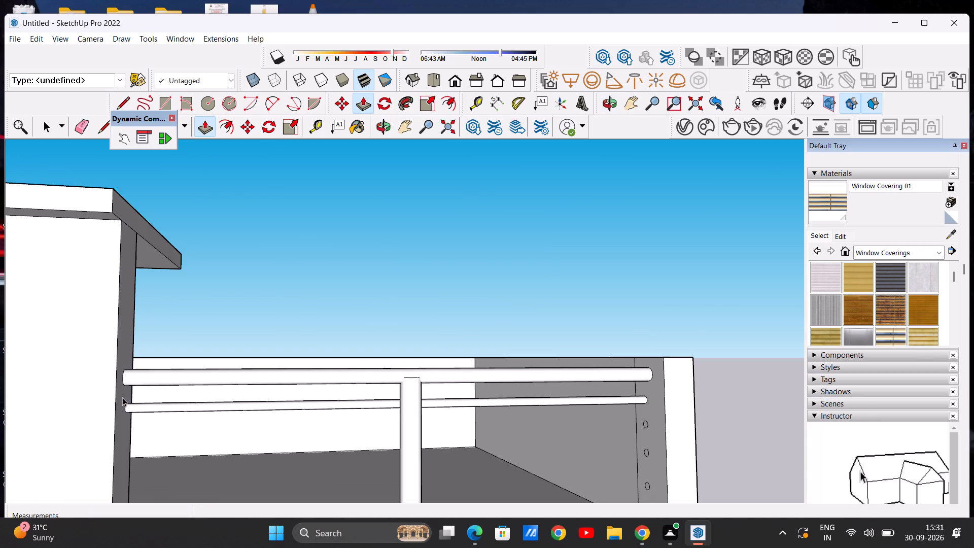
# Examine the new intermediate rail from both ends of the terrace, including where it meets the post and tower wall.
pyautogui.scroll(-4, 133, 403)
pyautogui.moveTo(277, 426); pyautogui.dragTo(480, 435, button='middle')
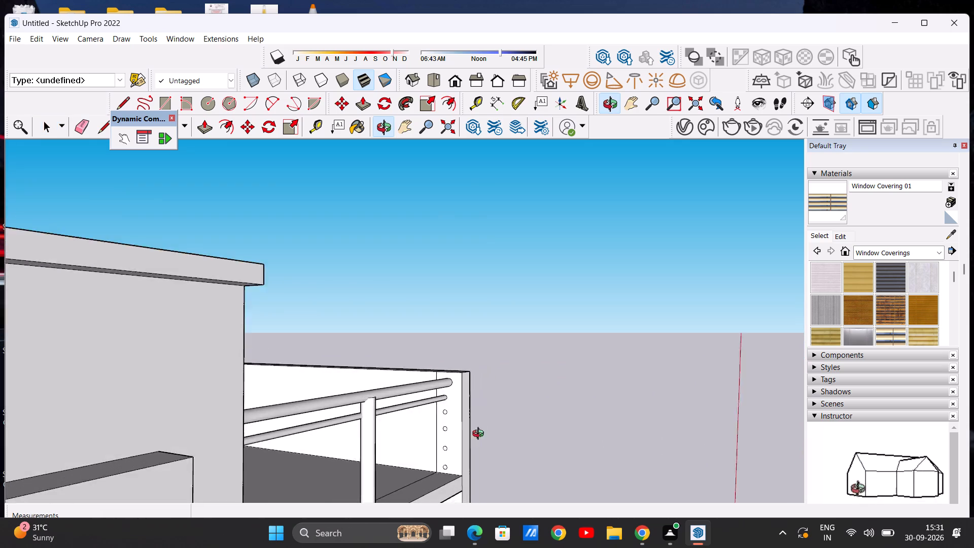
pyautogui.moveTo(480, 435); pyautogui.dragTo(96, 444, button='middle')
pyautogui.moveTo(341, 387); pyautogui.dragTo(213, 393, button='middle')
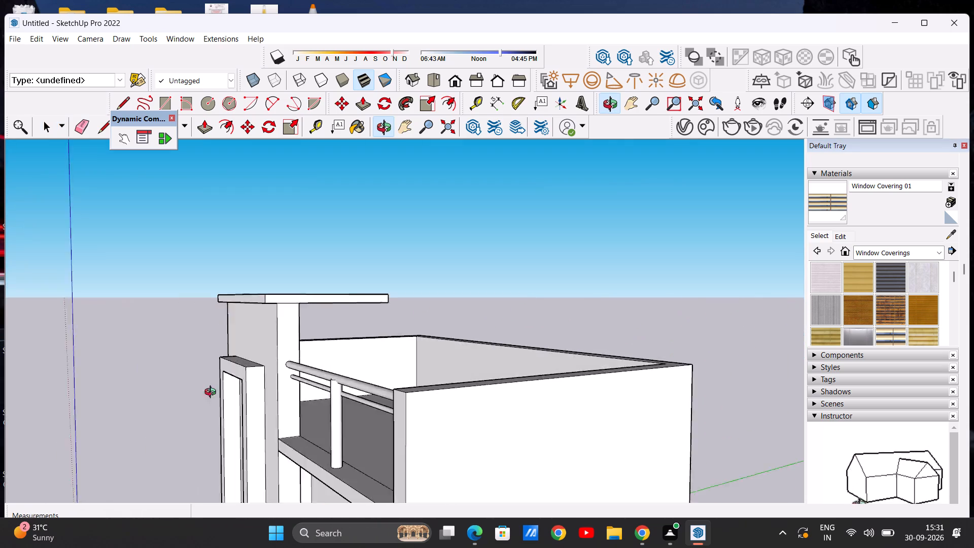
pyautogui.moveTo(213, 393); pyautogui.dragTo(0, 395, button='middle')
pyautogui.scroll(6, 399, 357)
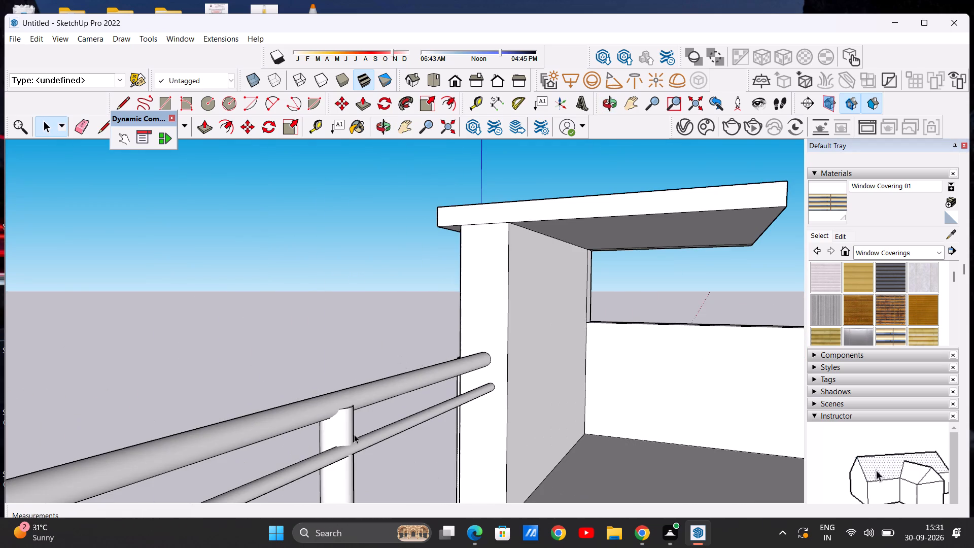
pyautogui.scroll(-7, 357, 434)
pyautogui.moveTo(265, 401); pyautogui.dragTo(564, 391, button='middle')
pyautogui.scroll(-4, 427, 410)
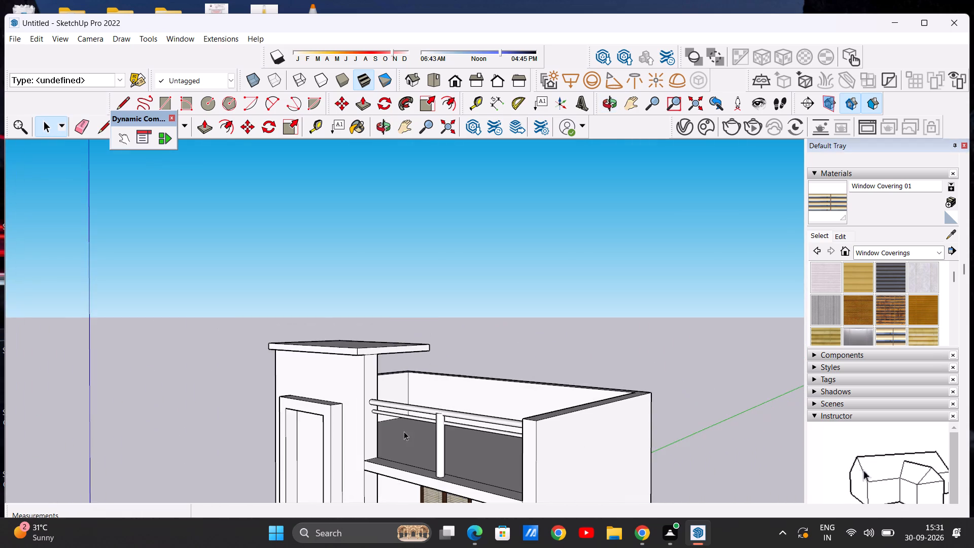
pyautogui.moveTo(373, 454); pyautogui.dragTo(614, 450, button='middle')
# Push/Pull the second small circle from the top about 11' 1 1/2" across the terrace to the tower wall.
pyautogui.scroll(2, 497, 459)
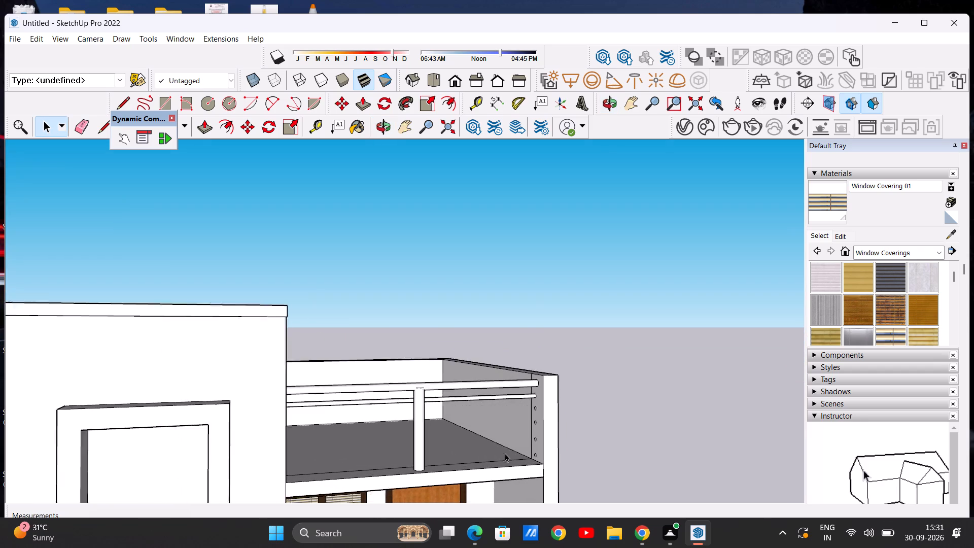
pyautogui.scroll(2, 505, 453)
pyautogui.scroll(-1, 510, 447)
pyautogui.moveTo(518, 415); pyautogui.dragTo(525, 389, button='middle')
pyautogui.scroll(14, 530, 425)
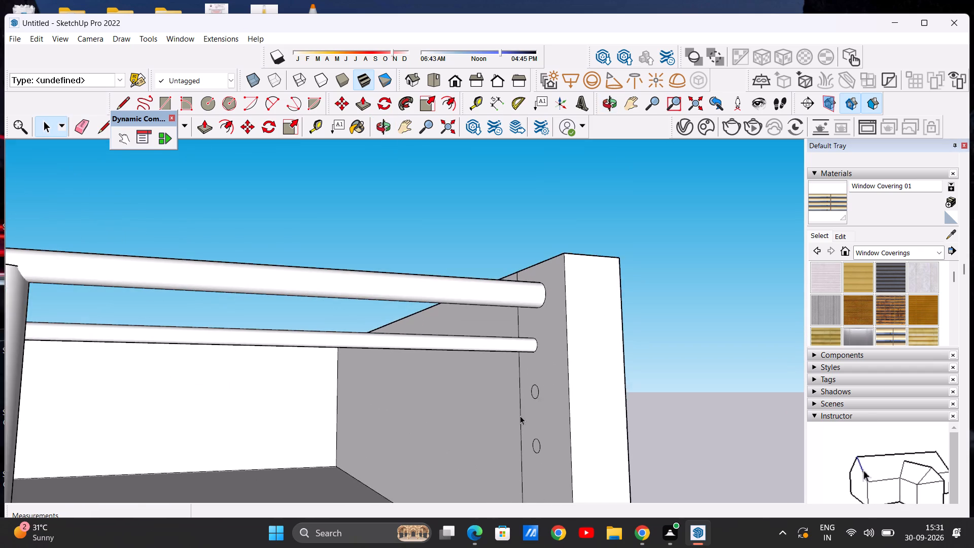
pyautogui.press('p')
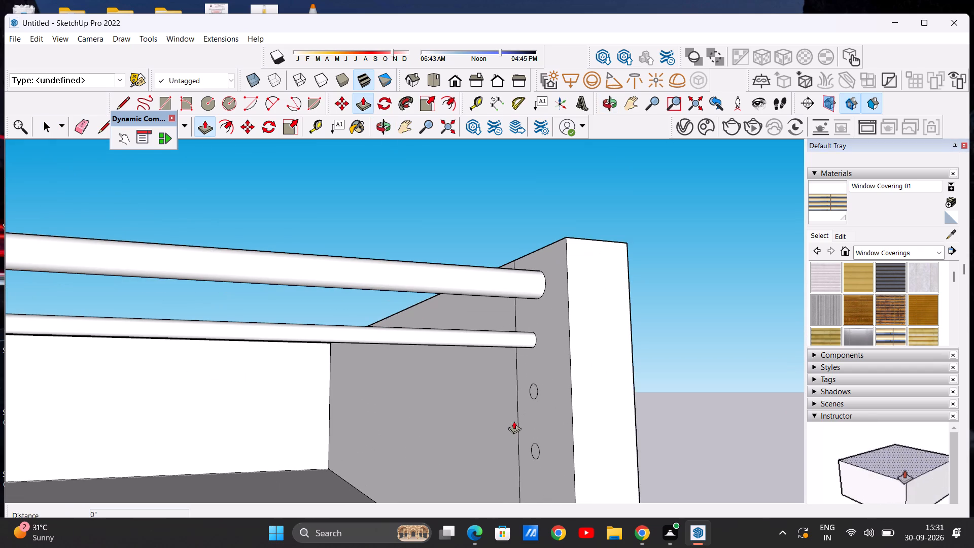
pyautogui.scroll(12, 540, 388)
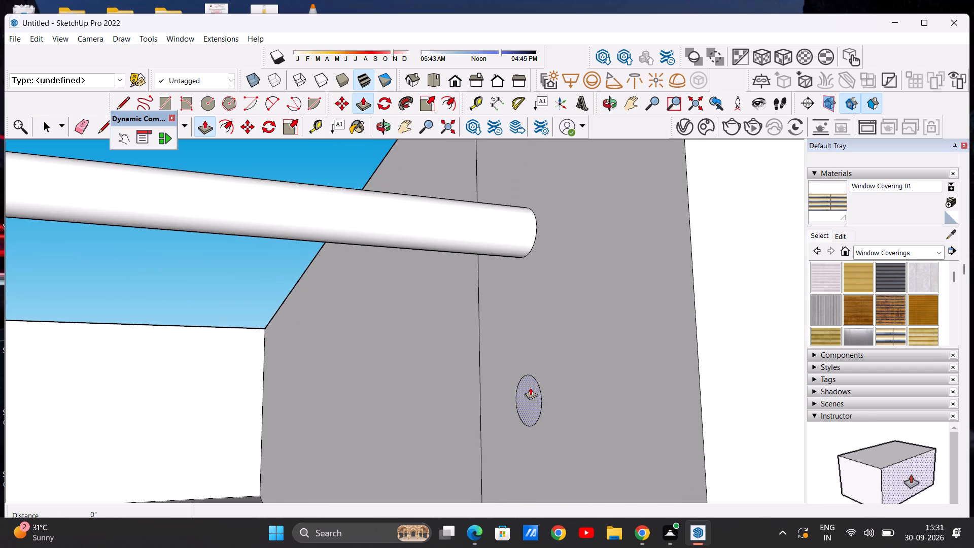
pyautogui.click(530, 387)
pyautogui.scroll(-15, 499, 388)
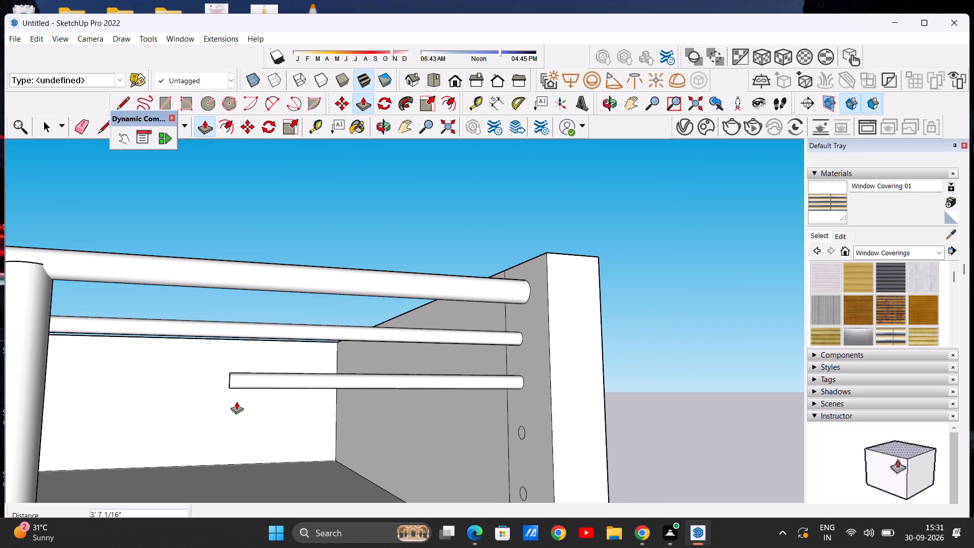
pyautogui.scroll(-8, 239, 400)
pyautogui.scroll(4, 114, 397)
pyautogui.scroll(3, 47, 393)
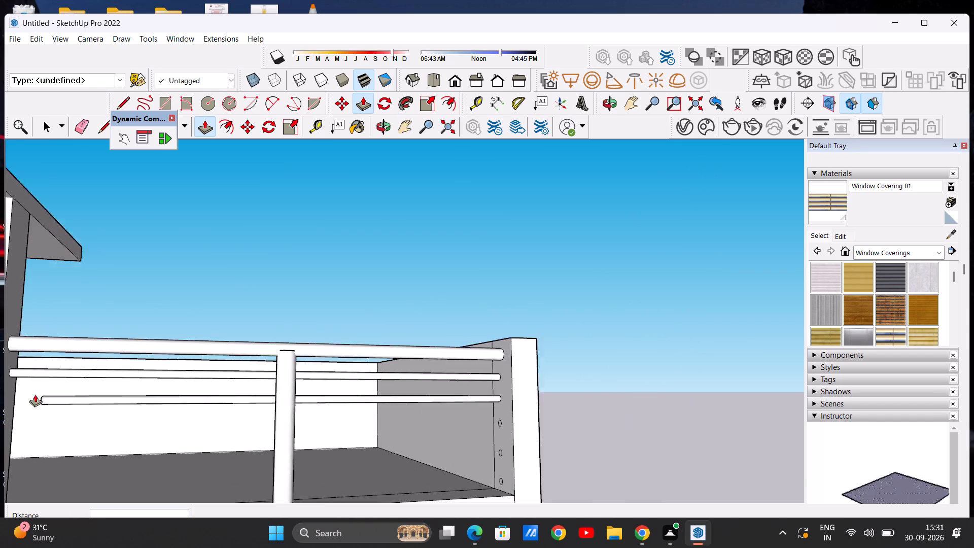
pyautogui.scroll(-5, 51, 393)
pyautogui.scroll(8, 34, 394)
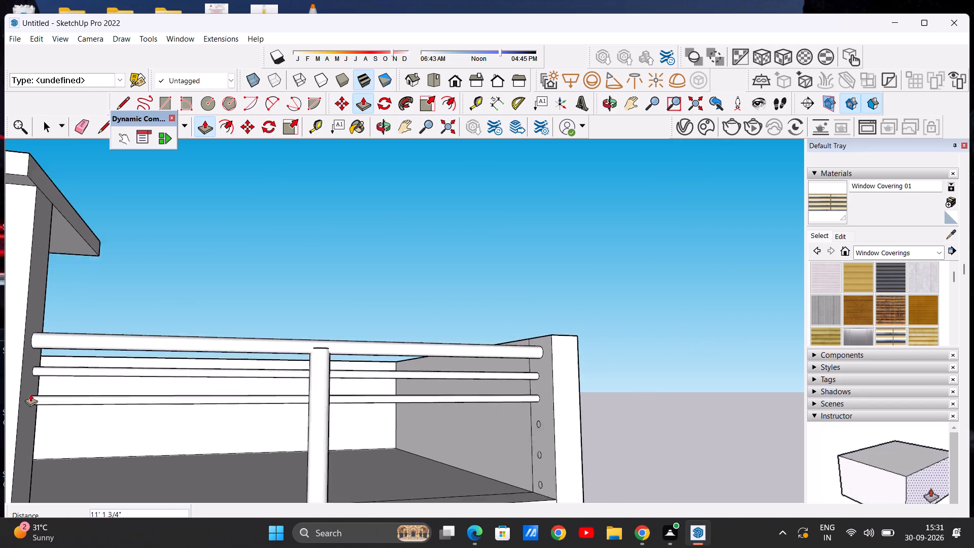
pyautogui.scroll(1, 30, 394)
pyautogui.click(30, 387)
# Push/Pull the third small circle from the top about 11' 1 1/2" across the terrace to the tower wall.
pyautogui.scroll(-6, 73, 406)
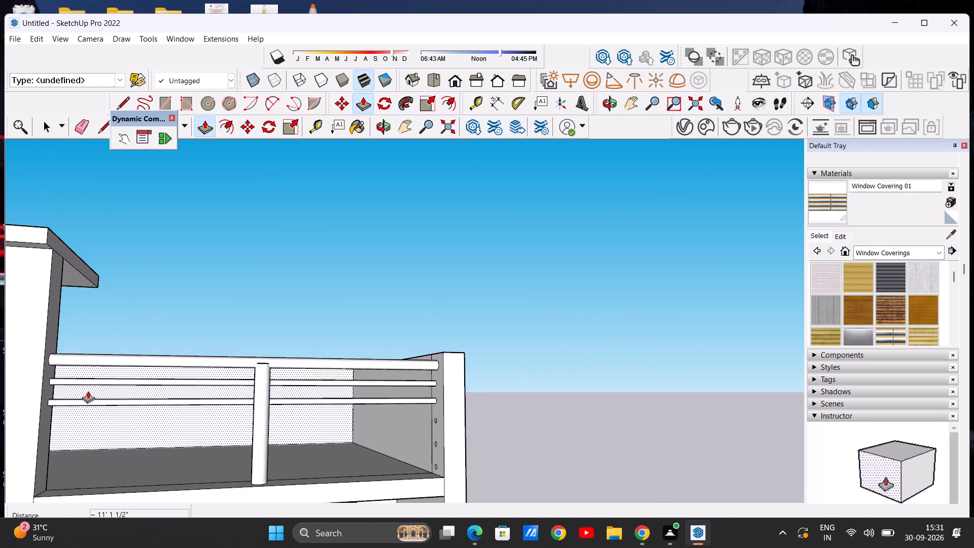
pyautogui.scroll(-9, 88, 391)
pyautogui.moveTo(129, 405); pyautogui.dragTo(235, 415, button='middle')
pyautogui.scroll(8, 214, 398)
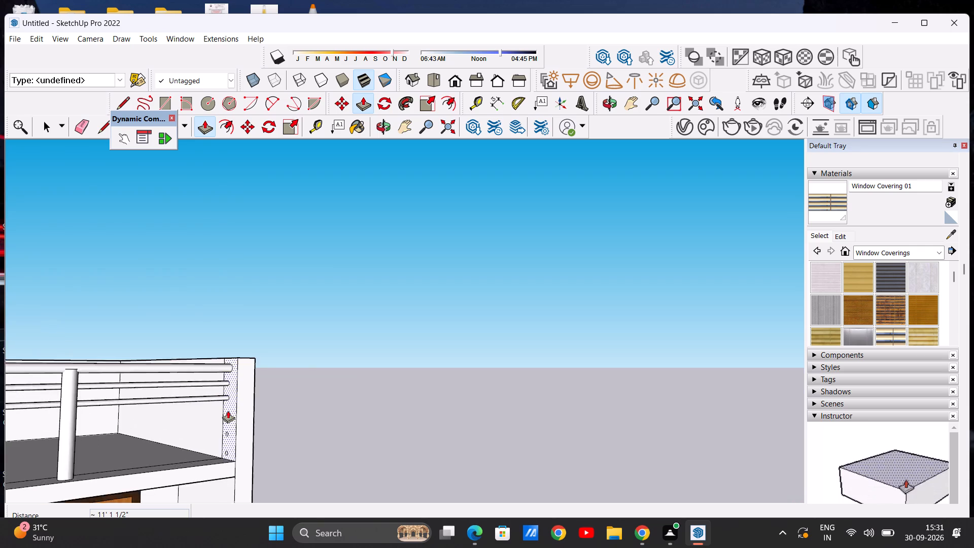
pyautogui.scroll(19, 228, 410)
pyautogui.click(230, 427)
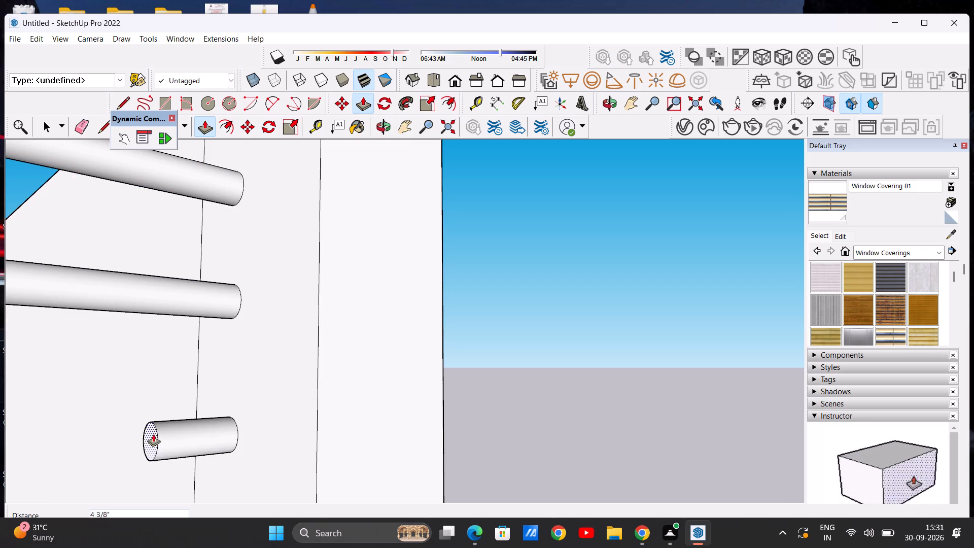
pyautogui.scroll(-17, 160, 428)
pyautogui.scroll(-17, 143, 404)
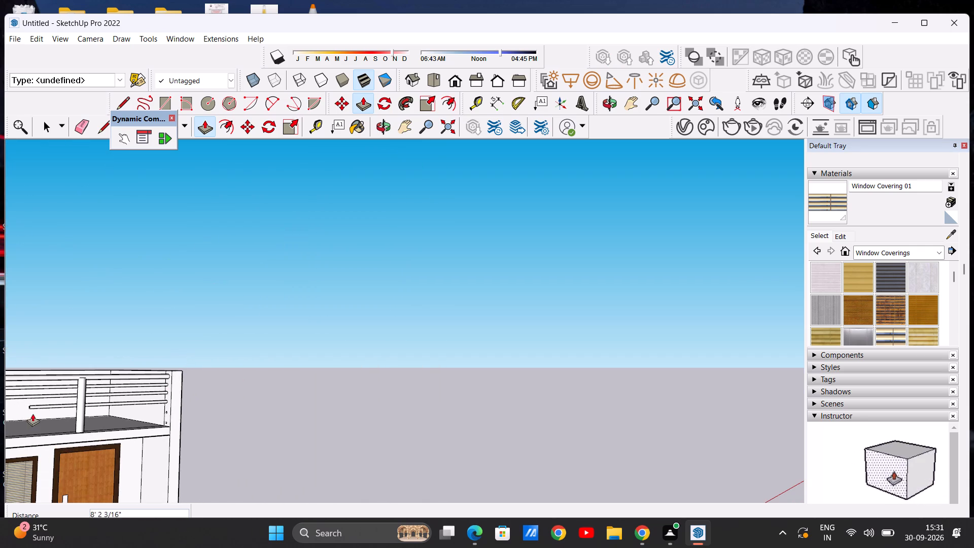
pyautogui.scroll(-12, 47, 412)
pyautogui.moveTo(32, 419); pyautogui.dragTo(0, 414, button='middle')
pyautogui.scroll(3, 67, 398)
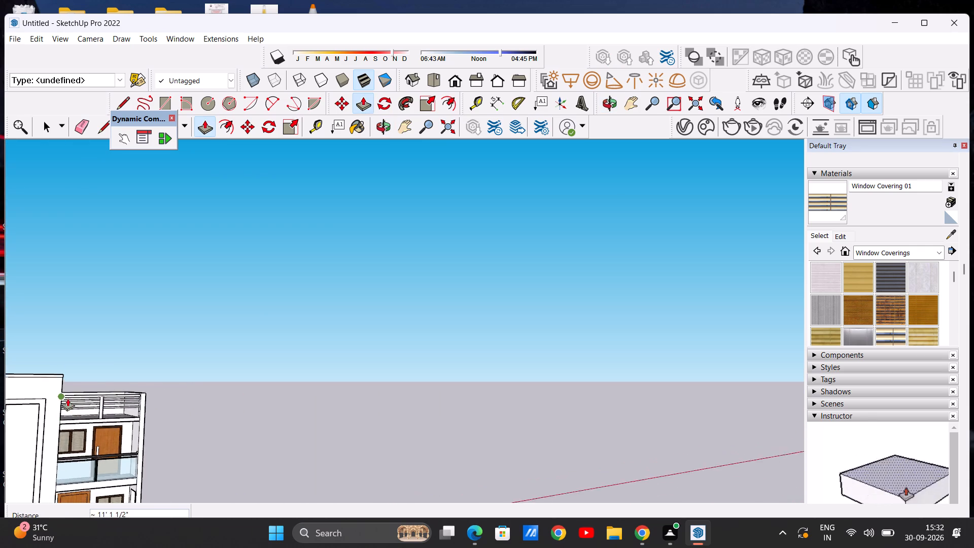
pyautogui.scroll(19, 67, 398)
pyautogui.scroll(-10, 89, 418)
pyautogui.moveTo(103, 419); pyautogui.dragTo(36, 412, button='middle')
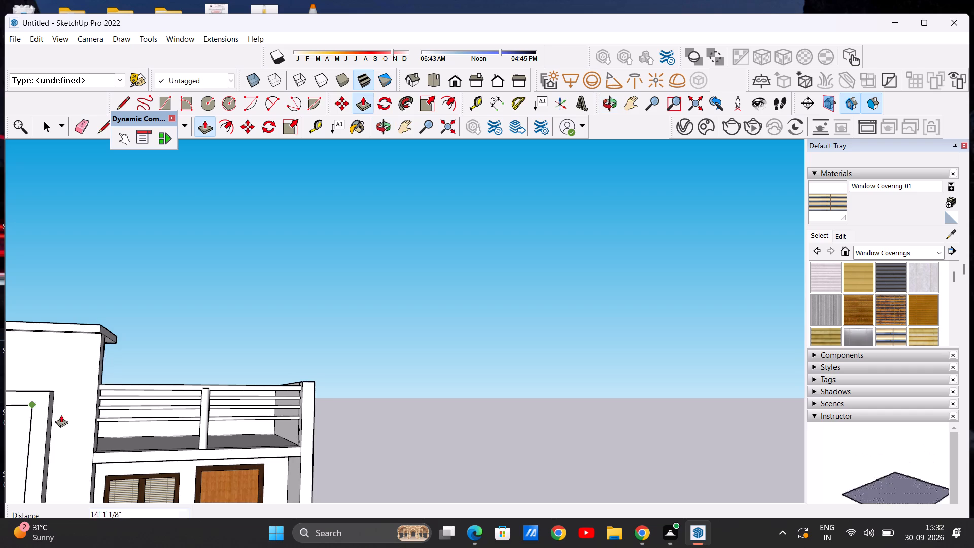
pyautogui.scroll(13, 114, 419)
pyautogui.click(68, 417)
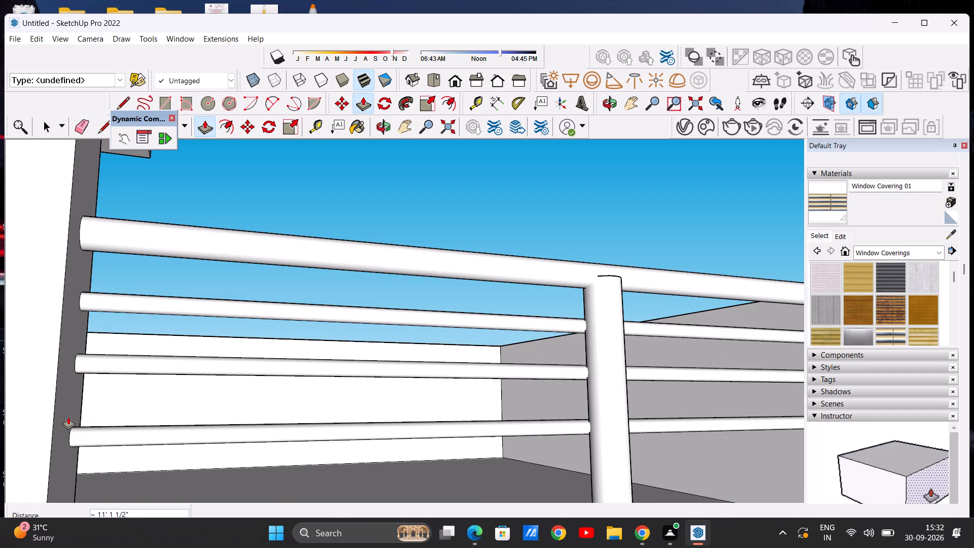
# Push/Pull the fourth small circle from the top about 11' 1 1/2" across the terrace to the tower wall.
pyautogui.scroll(-9, 92, 406)
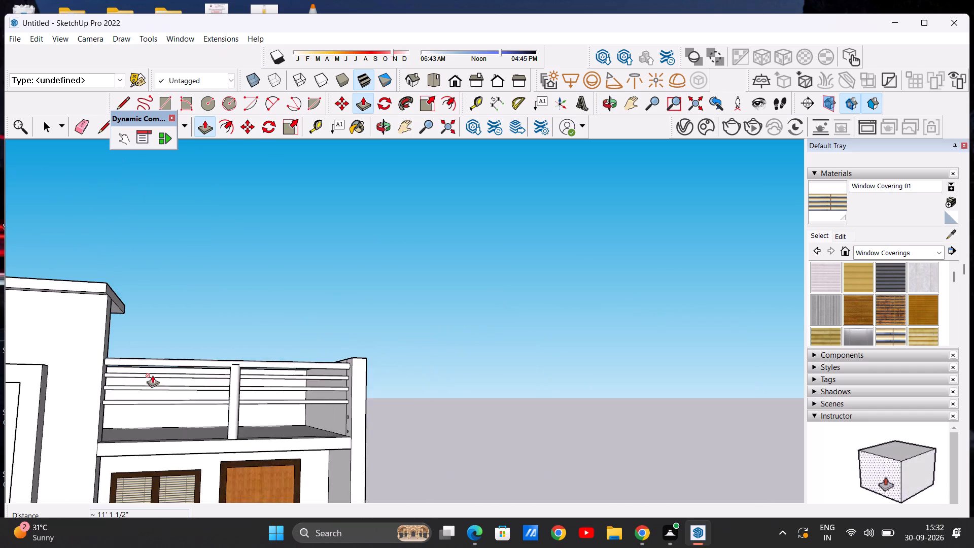
pyautogui.scroll(-5, 152, 375)
pyautogui.moveTo(163, 402); pyautogui.dragTo(310, 429, button='middle')
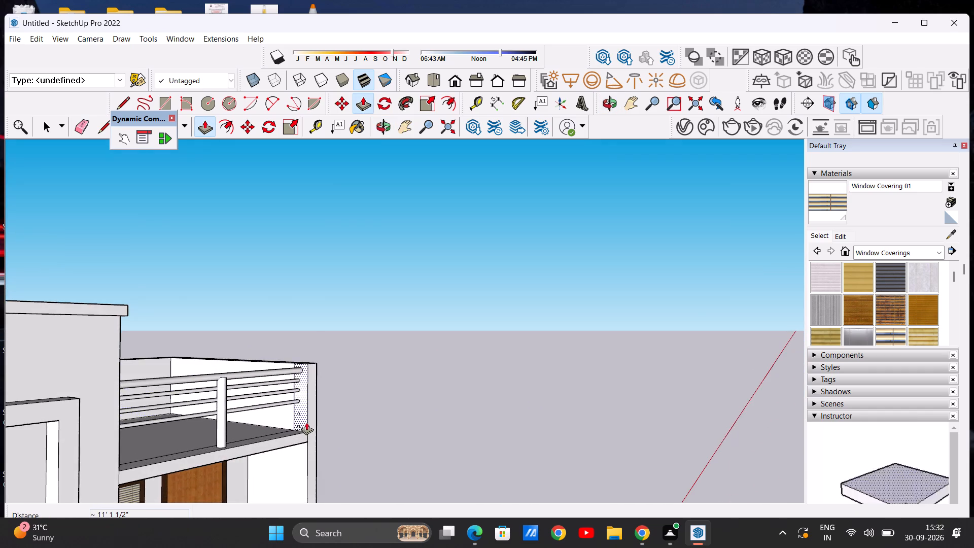
pyautogui.scroll(6, 304, 415)
pyautogui.scroll(20, 291, 416)
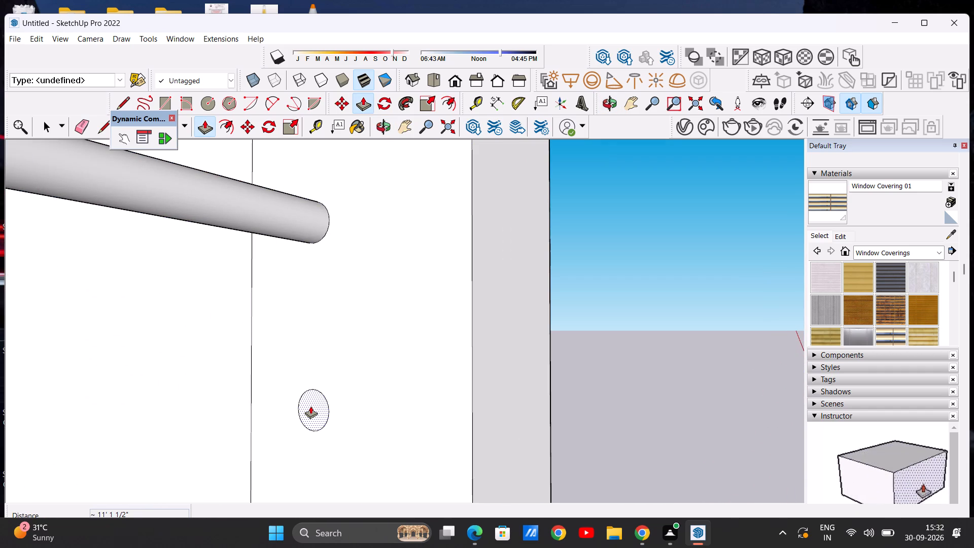
pyautogui.click(310, 406)
pyautogui.scroll(-18, 271, 416)
pyautogui.scroll(-7, 195, 405)
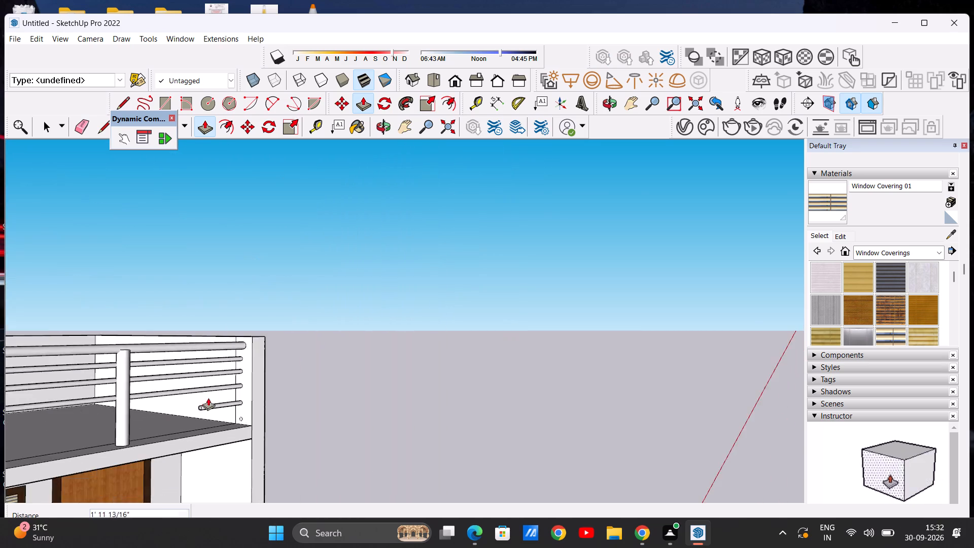
pyautogui.scroll(-8, 208, 398)
pyautogui.moveTo(132, 412); pyautogui.dragTo(27, 407, button='middle')
pyautogui.scroll(6, 159, 401)
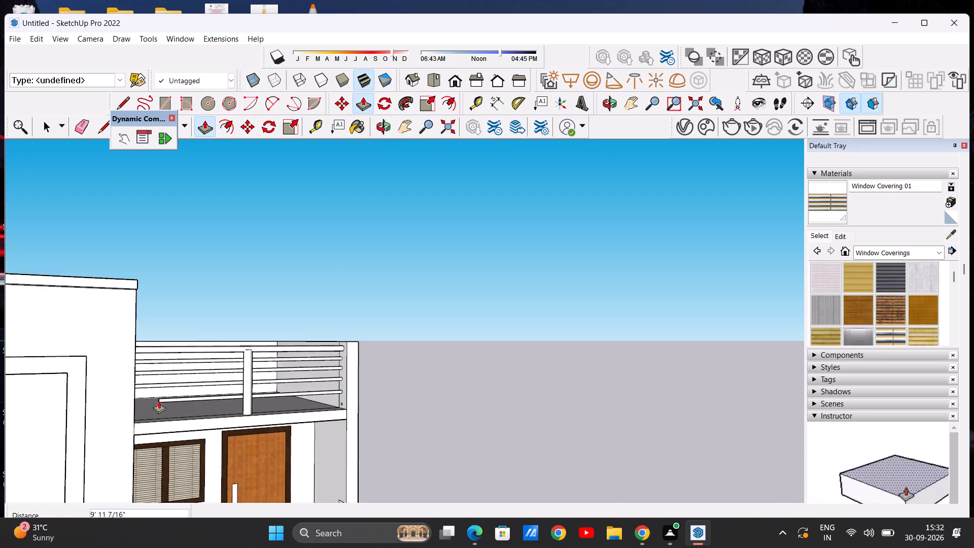
pyautogui.moveTo(164, 398); pyautogui.dragTo(110, 398, button='middle')
pyautogui.scroll(6, 188, 395)
pyautogui.moveTo(162, 395); pyautogui.dragTo(137, 395, button='middle')
pyautogui.scroll(11, 143, 394)
pyautogui.click(126, 375)
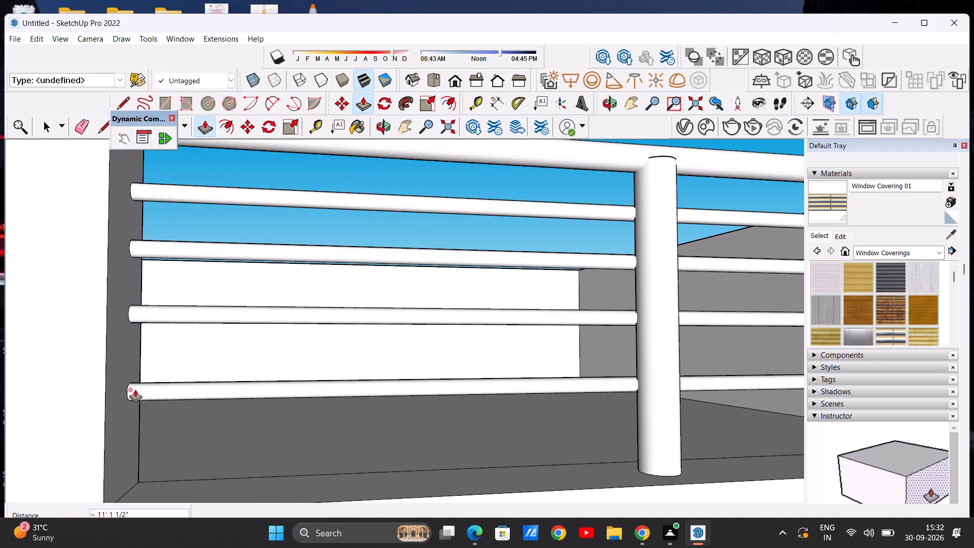
# Push/Pull the lowest small circle about 11' 1 1/2" across the terrace to the tower wall.
pyautogui.scroll(-15, 140, 404)
pyautogui.moveTo(160, 398); pyautogui.dragTo(320, 399, button='middle')
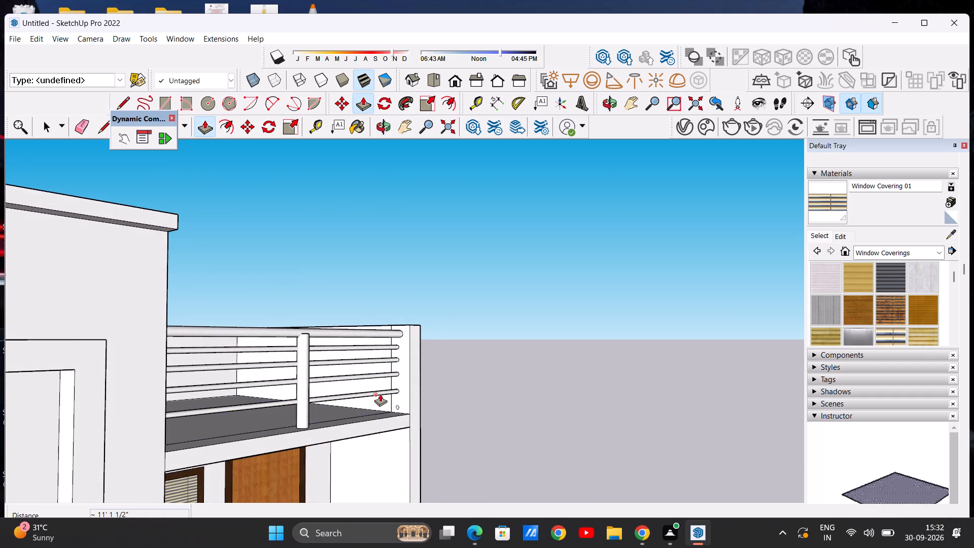
pyautogui.scroll(20, 403, 410)
pyautogui.scroll(1, 403, 410)
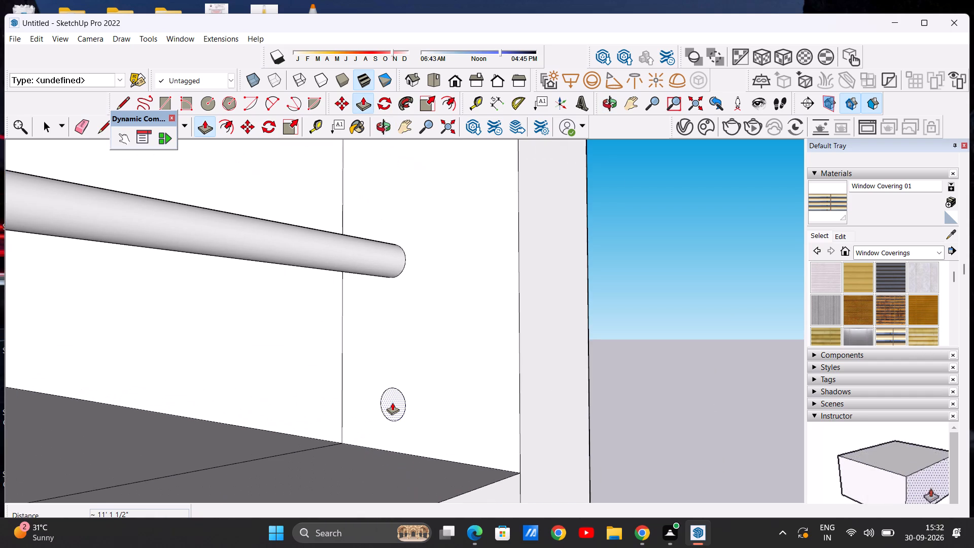
pyautogui.click(392, 402)
pyautogui.scroll(-20, 337, 437)
pyautogui.scroll(-1, 337, 437)
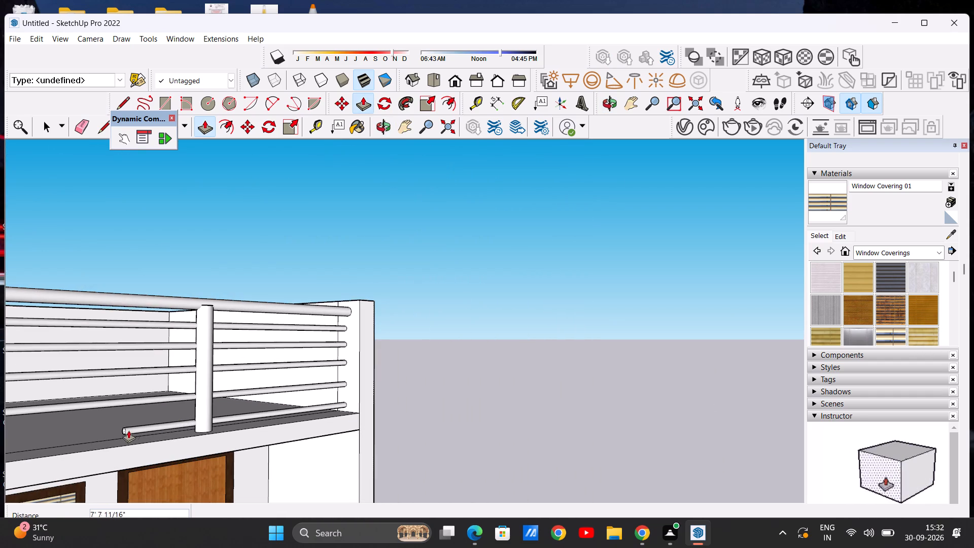
pyautogui.moveTo(98, 428); pyautogui.dragTo(0, 434, button='middle')
pyautogui.scroll(-6, 147, 406)
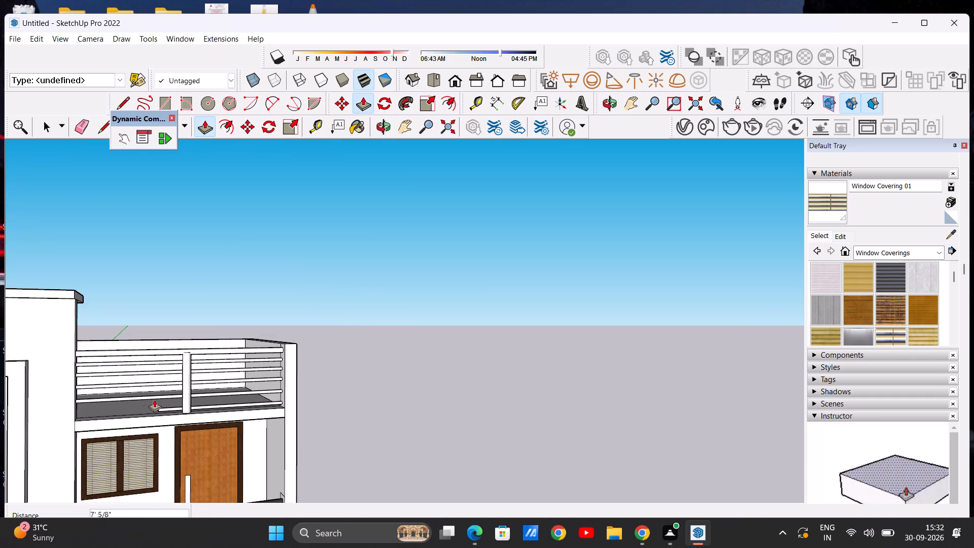
pyautogui.moveTo(140, 400); pyautogui.dragTo(62, 400, button='middle')
pyautogui.scroll(20, 135, 398)
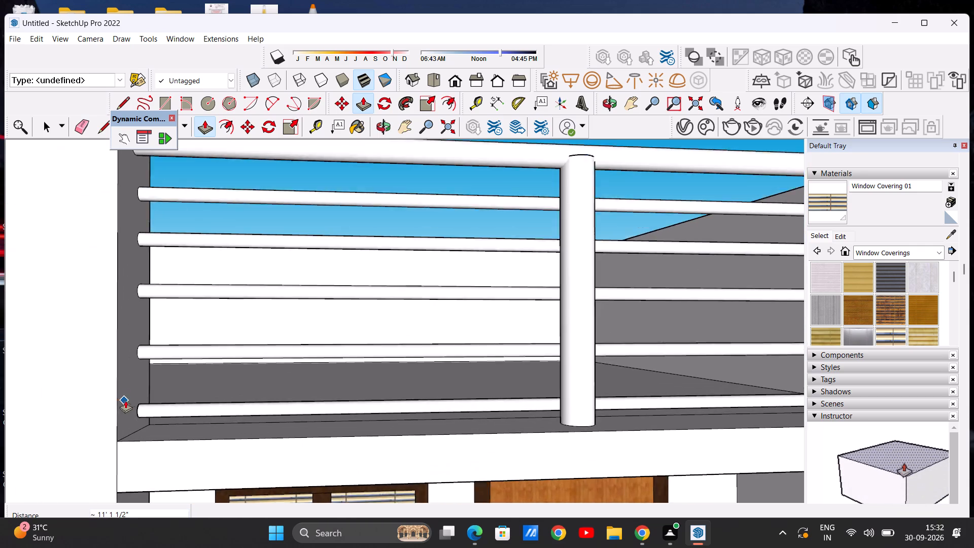
pyautogui.click(139, 393)
pyautogui.press('space')
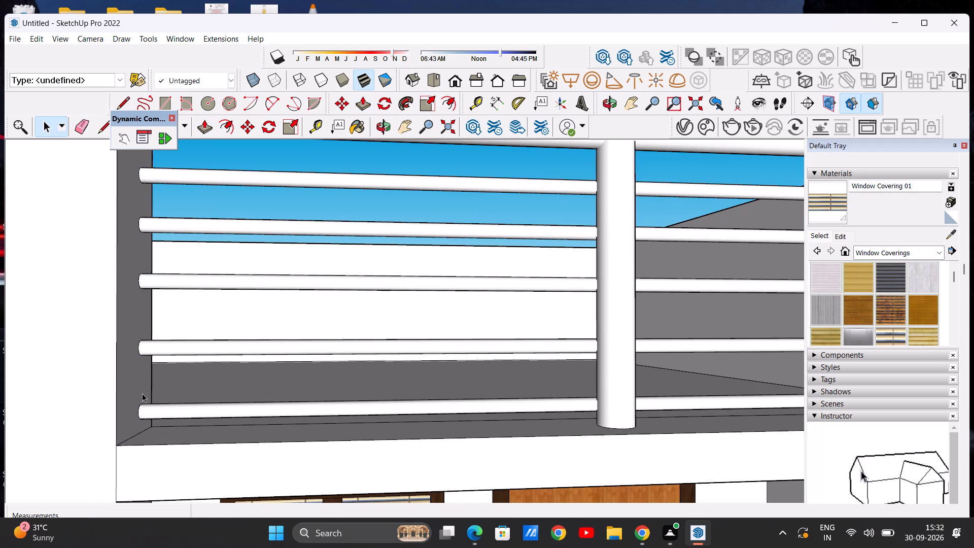
# Examine the finished terrace railing together with the whole facade and the tower, from the front and at an angle.
pyautogui.scroll(-17, 196, 375)
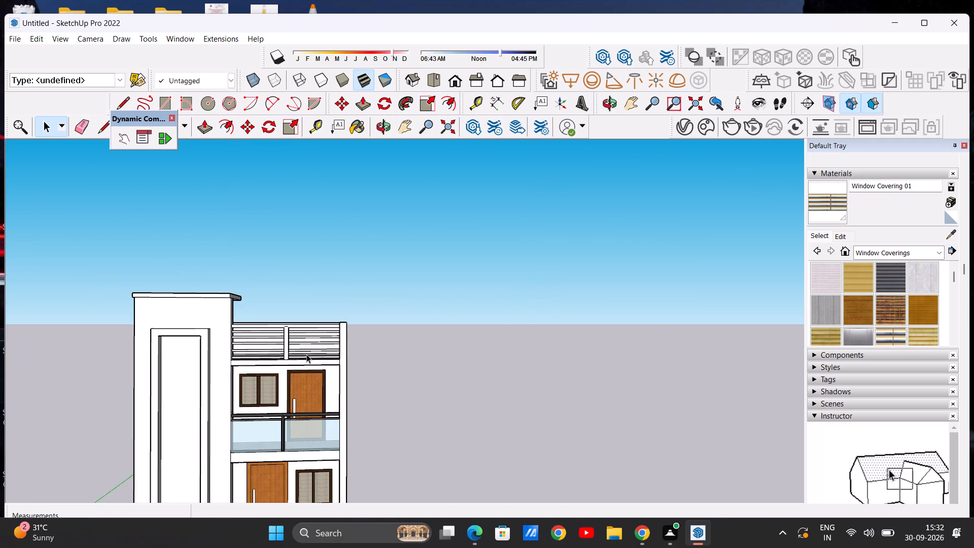
pyautogui.middleClick(306, 354)
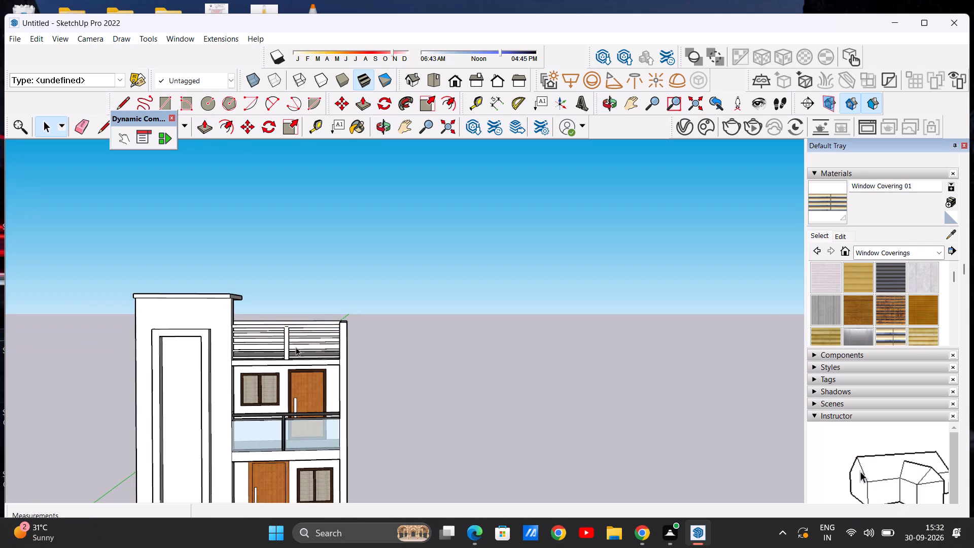
pyautogui.scroll(13, 285, 326)
pyautogui.scroll(-16, 300, 332)
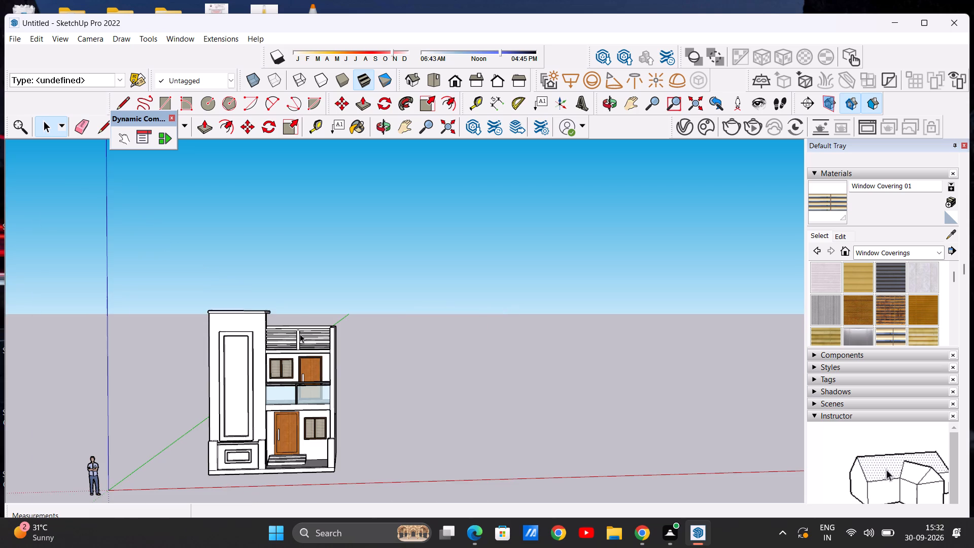
pyautogui.scroll(-1, 279, 376)
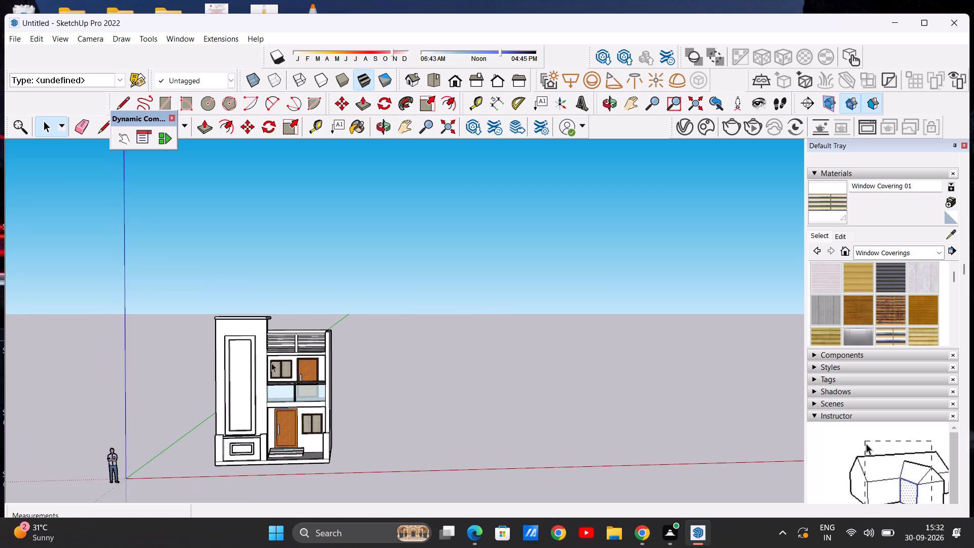
pyautogui.scroll(-2, 271, 353)
pyautogui.scroll(5, 279, 431)
pyautogui.moveTo(262, 417); pyautogui.dragTo(248, 379, button='middle')
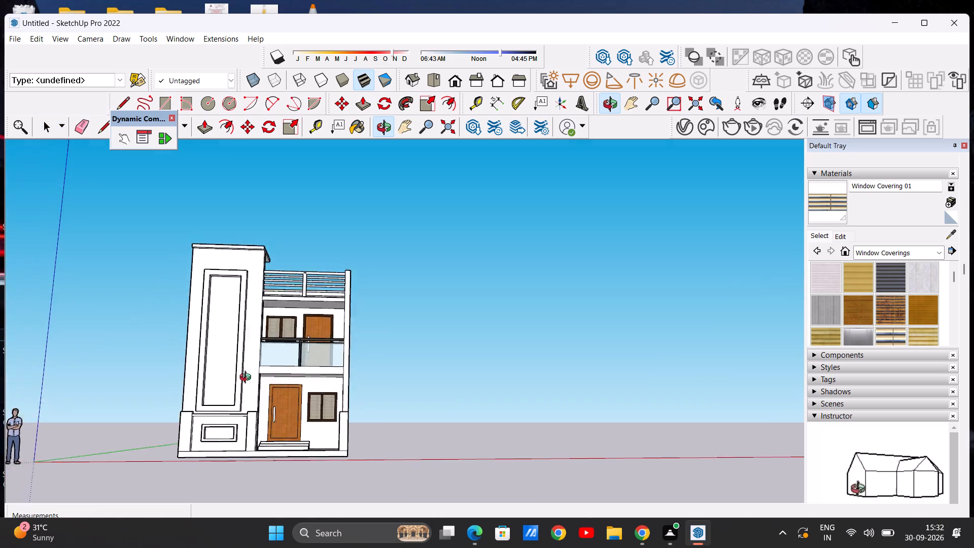
pyautogui.moveTo(248, 379); pyautogui.dragTo(263, 446, button='middle')
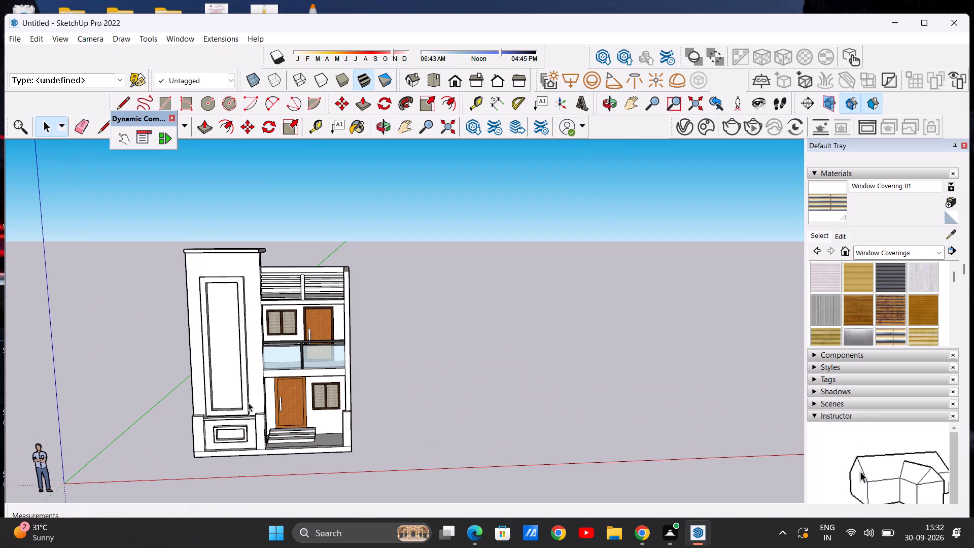
pyautogui.scroll(4, 191, 357)
pyautogui.moveTo(207, 362); pyautogui.dragTo(365, 378, button='middle')
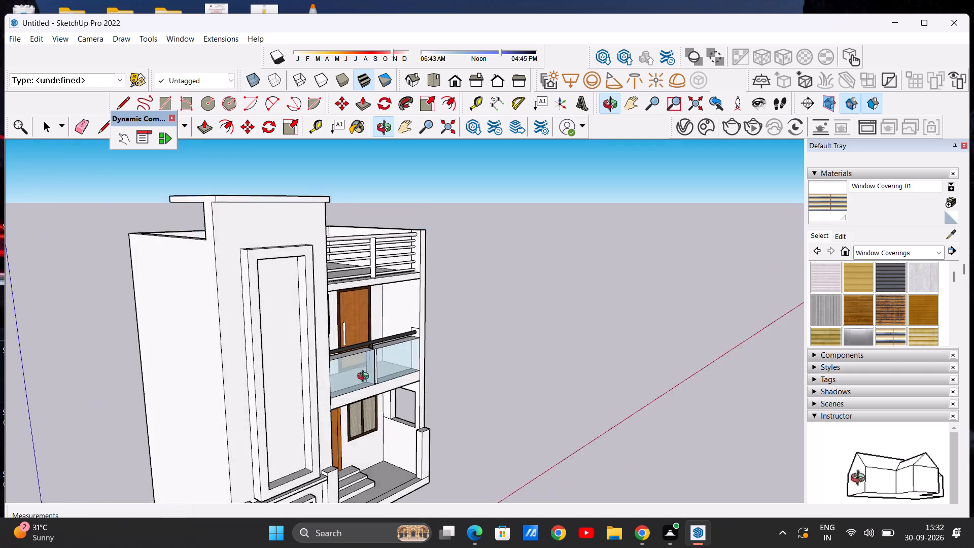
pyautogui.moveTo(365, 378); pyautogui.dragTo(230, 347, button='middle')
pyautogui.scroll(-5, 232, 349)
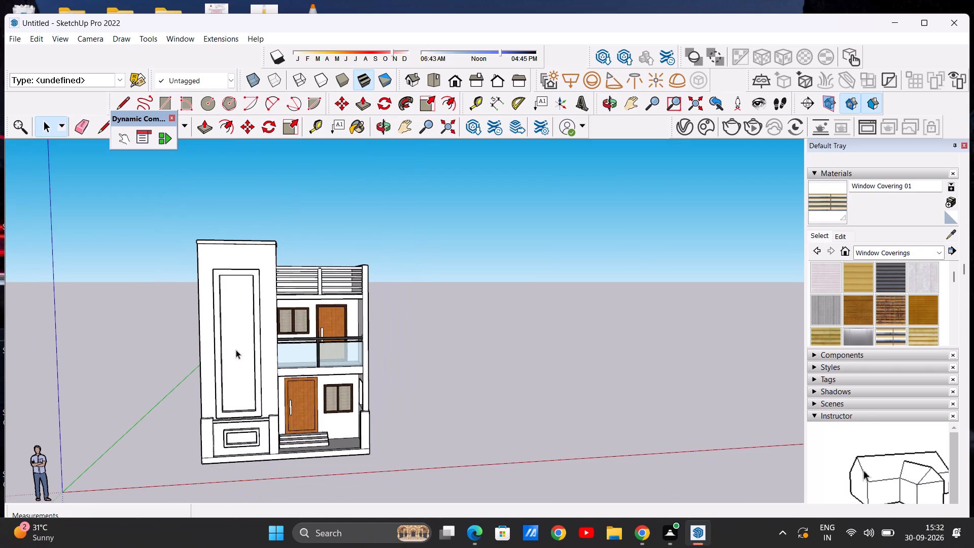
# Examine the house in the standard front view, and inspect the tower base, the blank side wall and the roof slab.
pyautogui.click(454, 81)
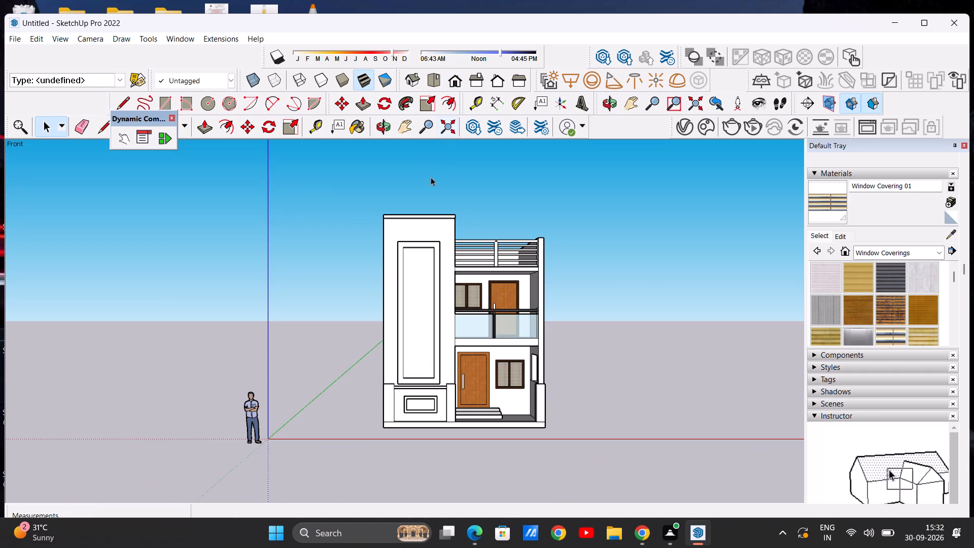
pyautogui.scroll(6, 561, 304)
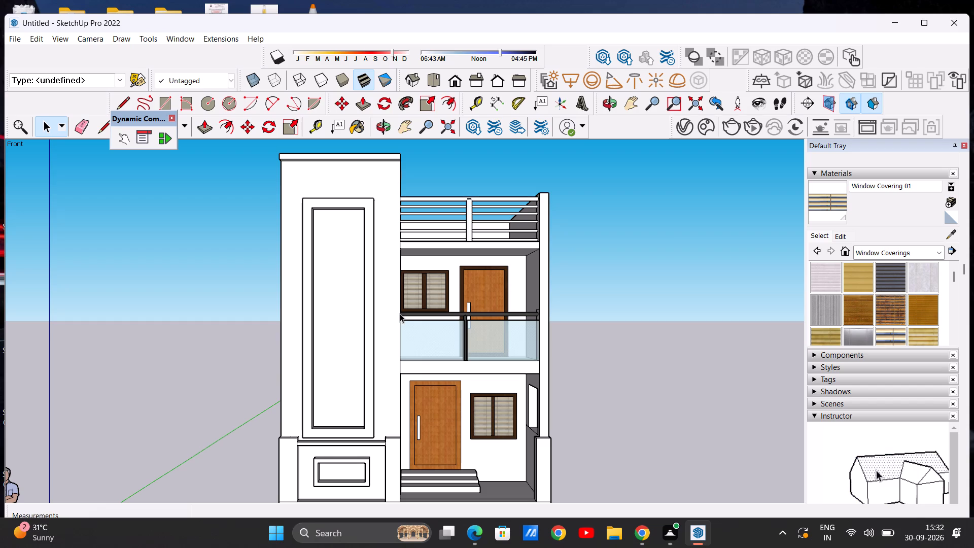
pyautogui.scroll(-5, 433, 300)
pyautogui.scroll(3, 400, 393)
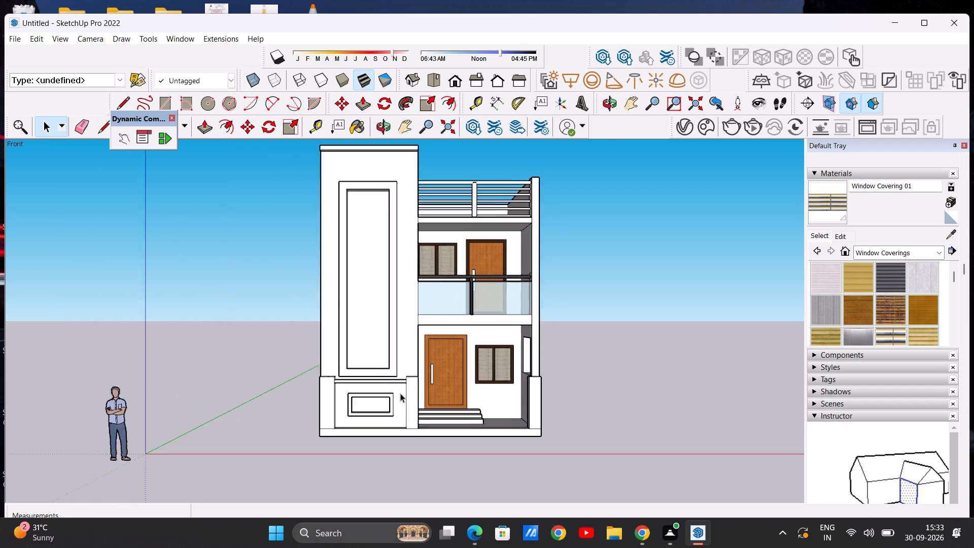
pyautogui.scroll(4, 400, 393)
pyautogui.moveTo(320, 364); pyautogui.dragTo(451, 433, button='middle')
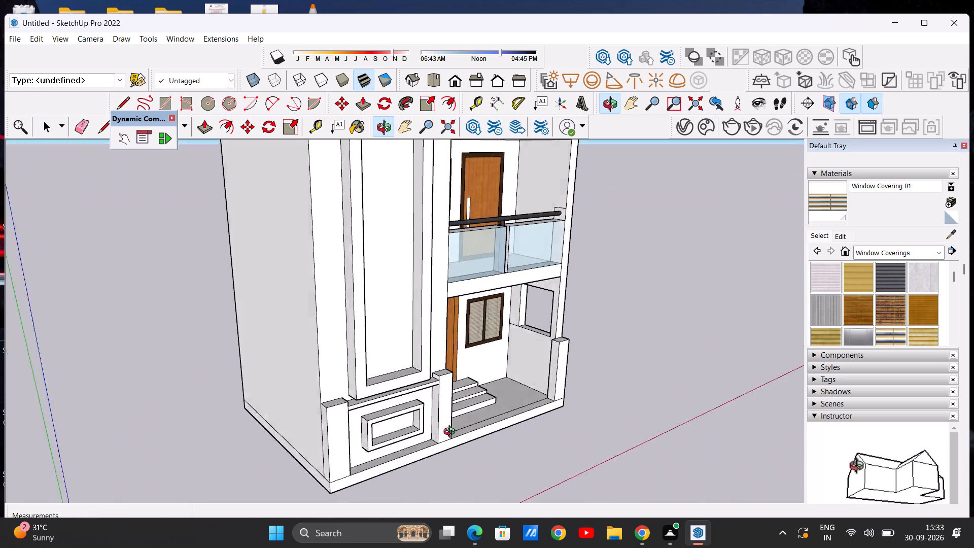
pyautogui.moveTo(451, 433); pyautogui.dragTo(351, 395, button='middle')
pyautogui.scroll(-8, 344, 397)
pyautogui.scroll(9, 402, 255)
pyautogui.scroll(-5, 367, 228)
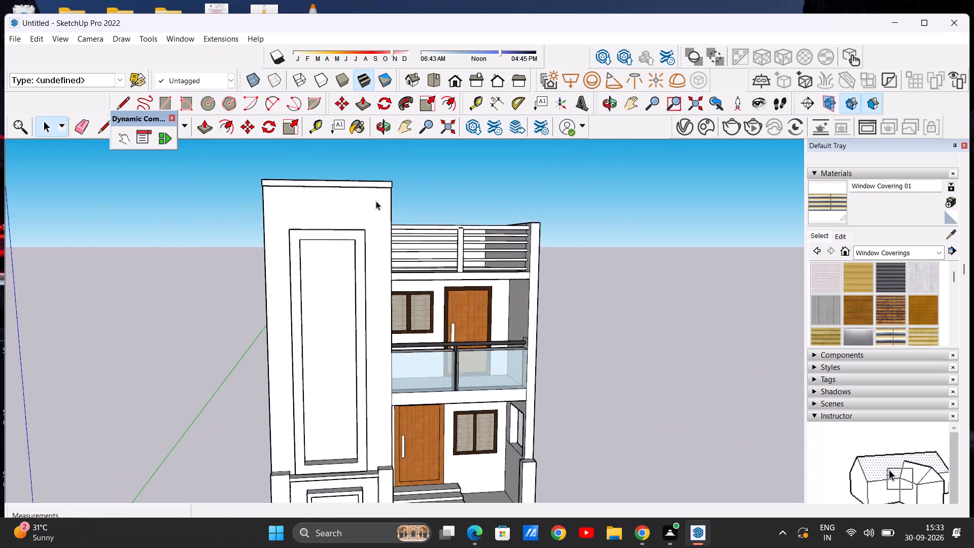
pyautogui.scroll(-1, 376, 201)
pyautogui.scroll(4, 374, 206)
pyautogui.scroll(-6, 389, 189)
pyautogui.moveTo(275, 275); pyautogui.dragTo(562, 268, button='middle')
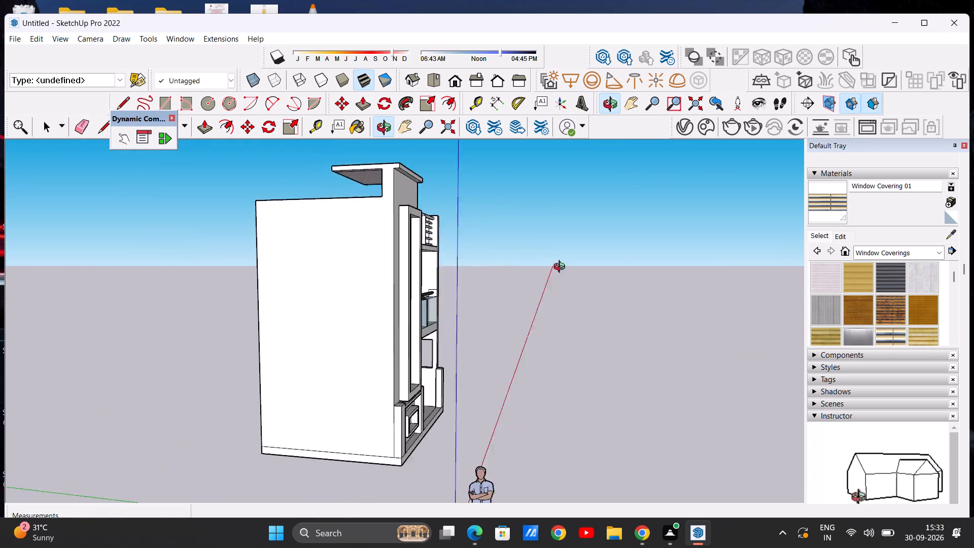
pyautogui.moveTo(562, 268); pyautogui.dragTo(558, 323, button='middle')
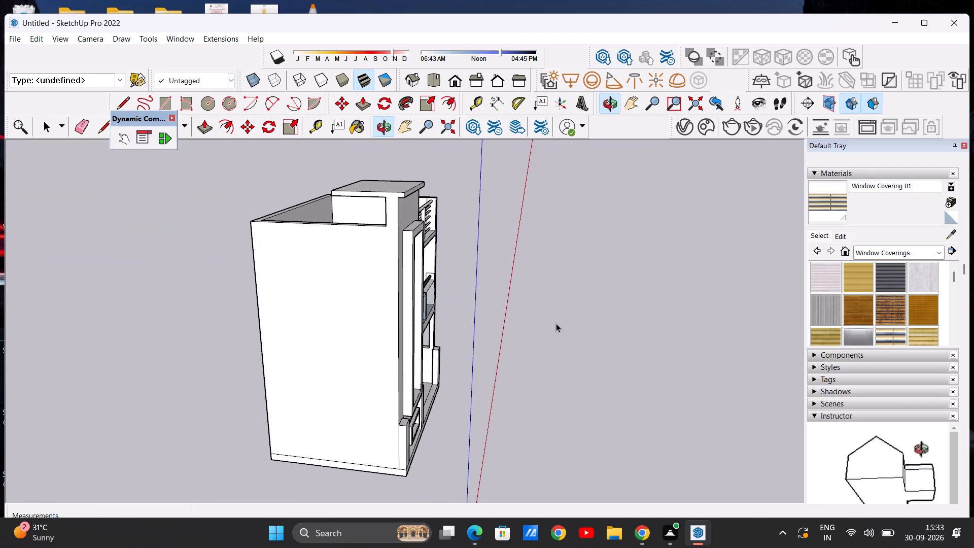
pyautogui.scroll(1, 456, 368)
pyautogui.scroll(14, 398, 415)
pyautogui.scroll(-15, 361, 380)
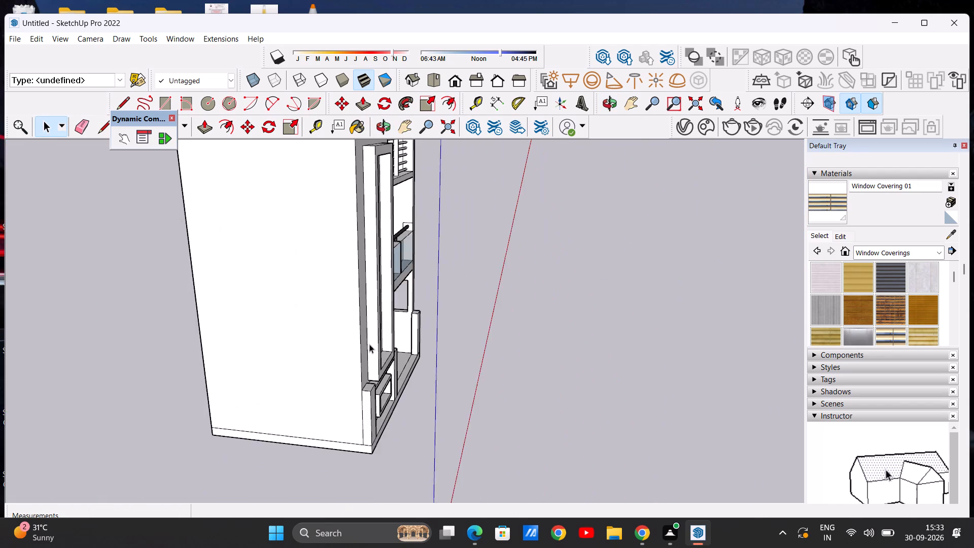
pyautogui.scroll(-5, 369, 344)
pyautogui.moveTo(467, 331); pyautogui.dragTo(138, 324, button='middle')
pyautogui.scroll(2, 473, 317)
pyautogui.moveTo(467, 347); pyautogui.dragTo(466, 301, button='middle')
pyautogui.scroll(-4, 464, 323)
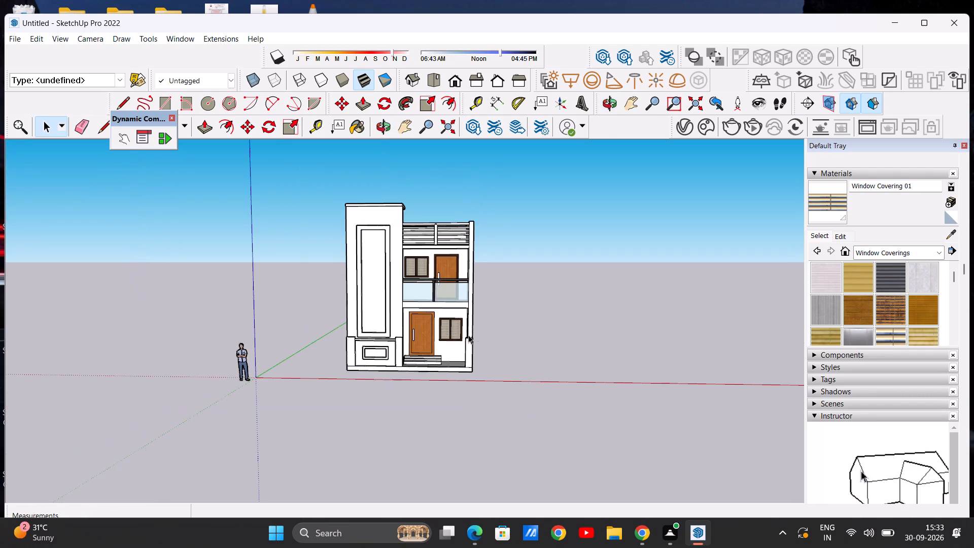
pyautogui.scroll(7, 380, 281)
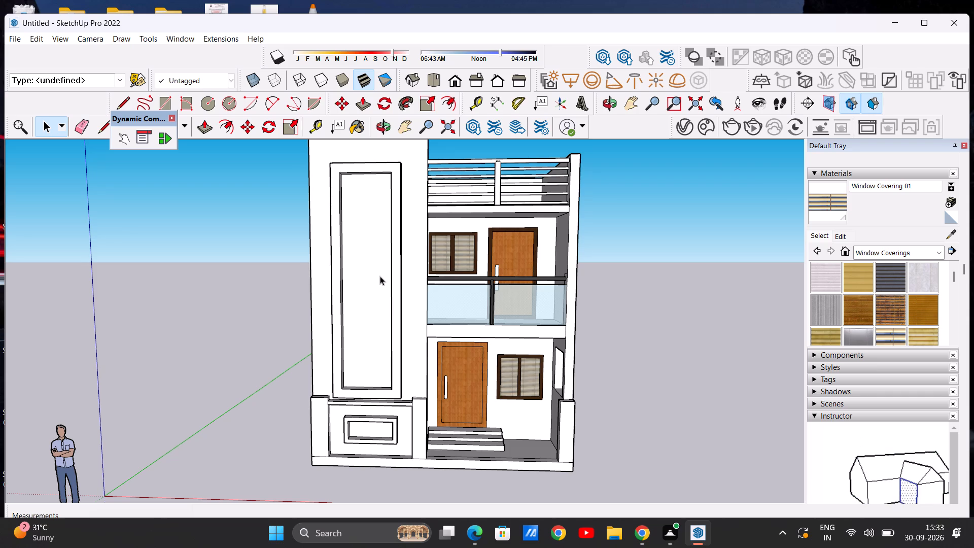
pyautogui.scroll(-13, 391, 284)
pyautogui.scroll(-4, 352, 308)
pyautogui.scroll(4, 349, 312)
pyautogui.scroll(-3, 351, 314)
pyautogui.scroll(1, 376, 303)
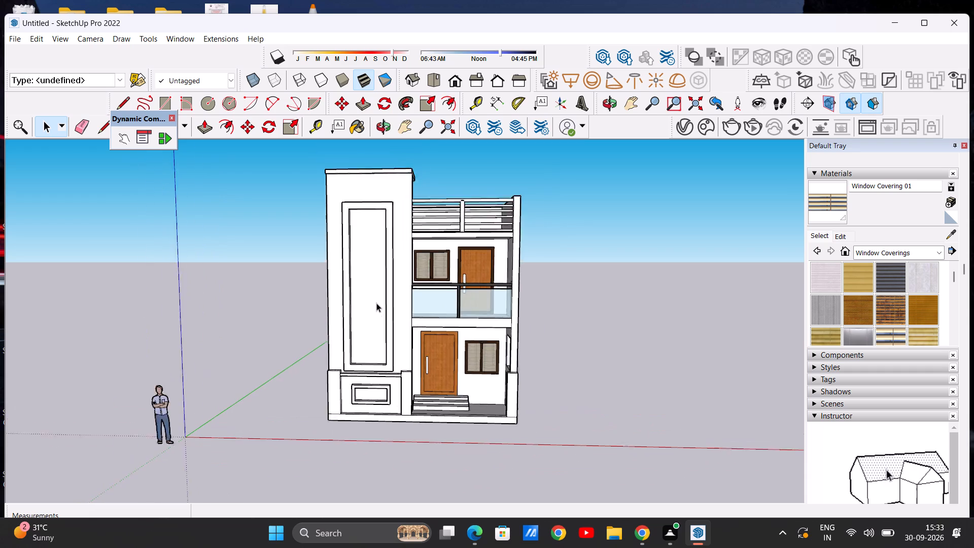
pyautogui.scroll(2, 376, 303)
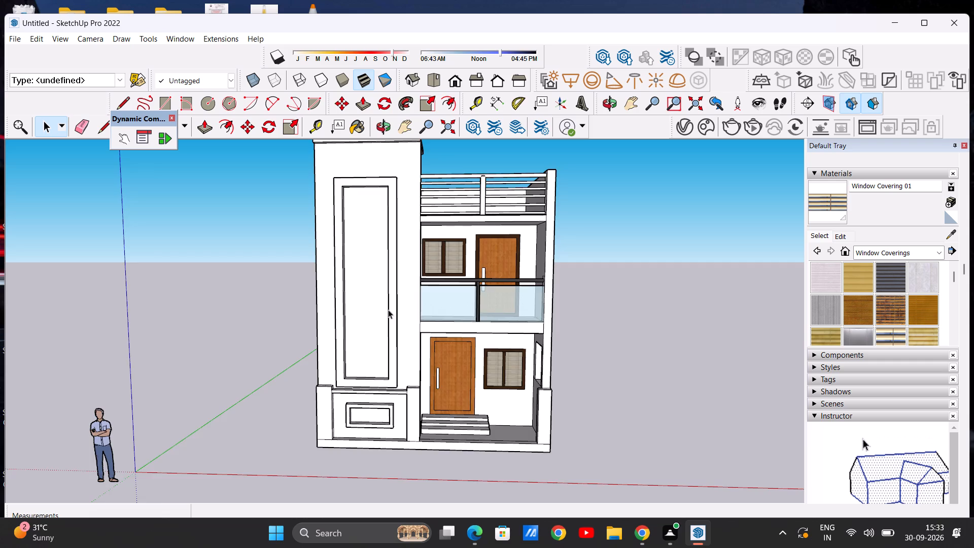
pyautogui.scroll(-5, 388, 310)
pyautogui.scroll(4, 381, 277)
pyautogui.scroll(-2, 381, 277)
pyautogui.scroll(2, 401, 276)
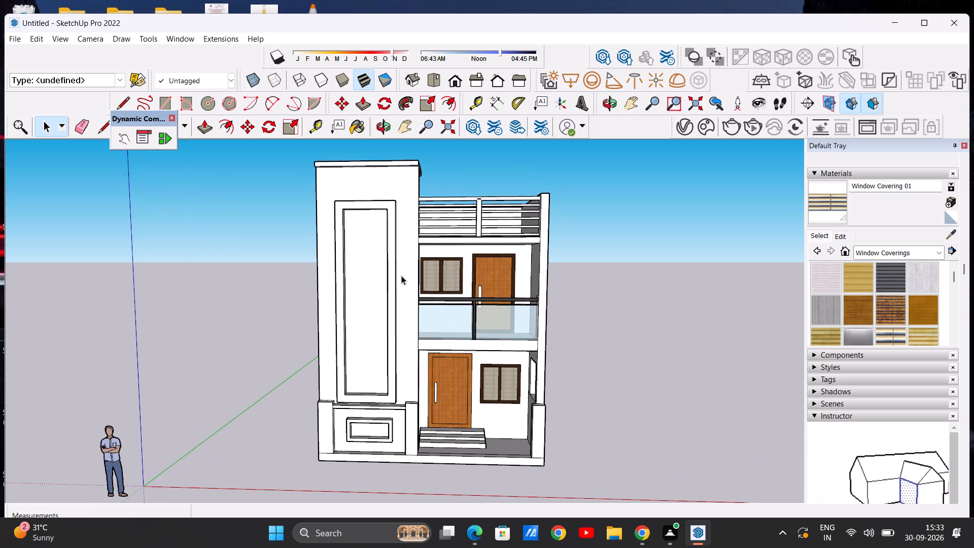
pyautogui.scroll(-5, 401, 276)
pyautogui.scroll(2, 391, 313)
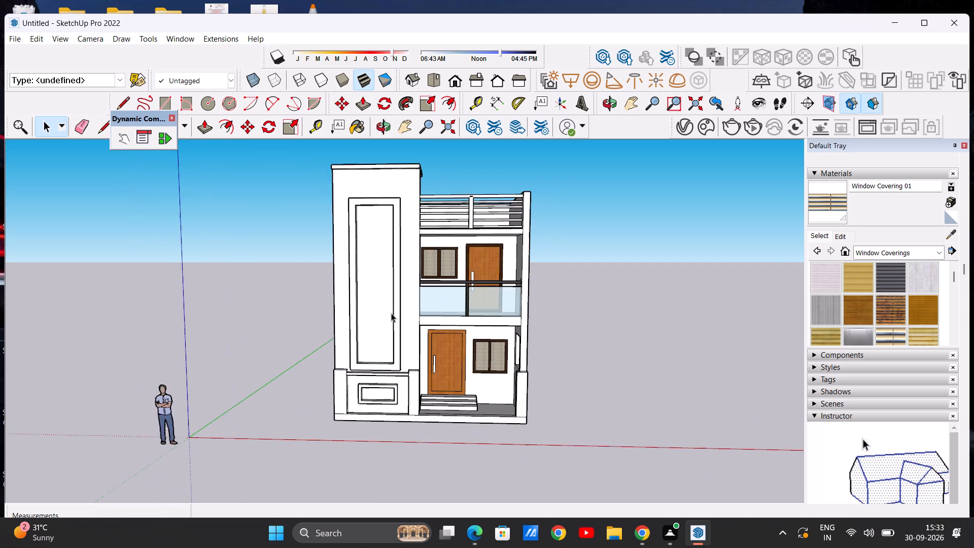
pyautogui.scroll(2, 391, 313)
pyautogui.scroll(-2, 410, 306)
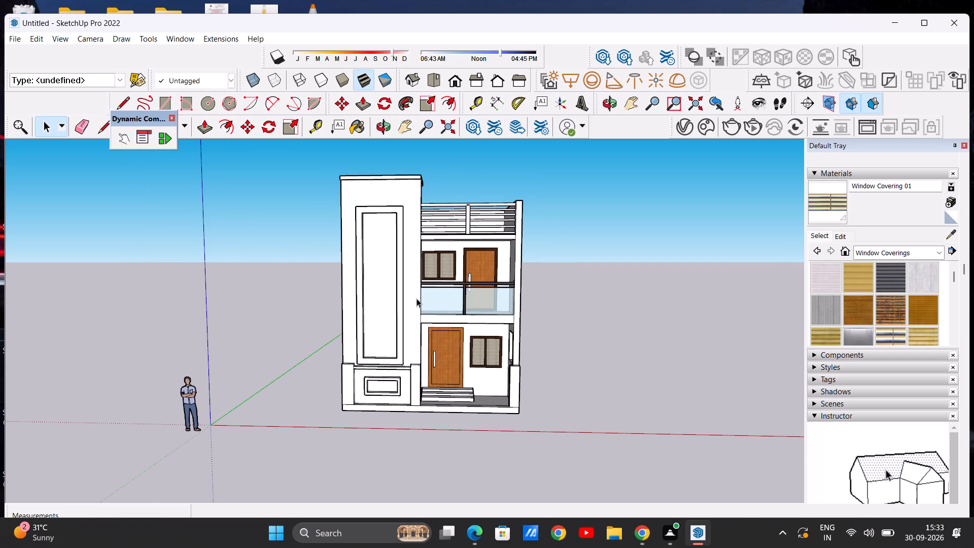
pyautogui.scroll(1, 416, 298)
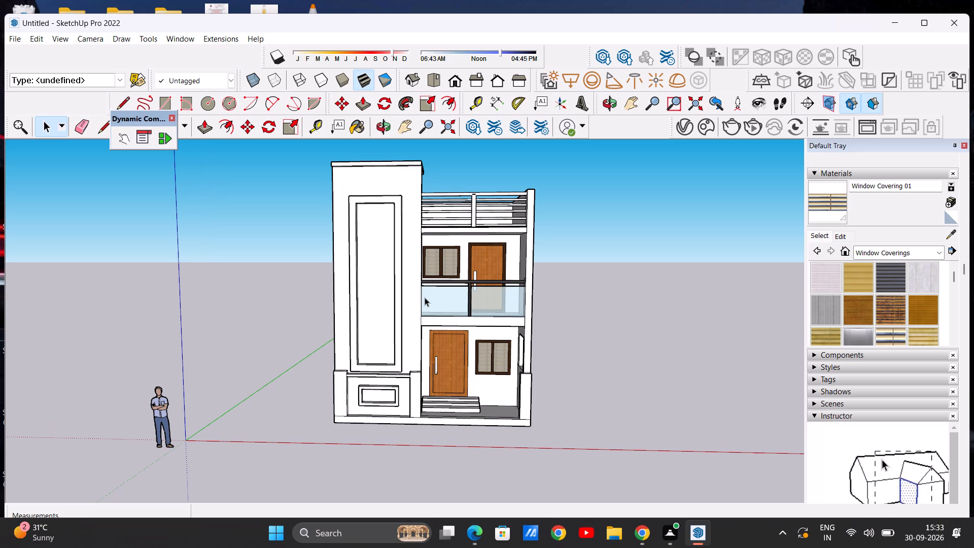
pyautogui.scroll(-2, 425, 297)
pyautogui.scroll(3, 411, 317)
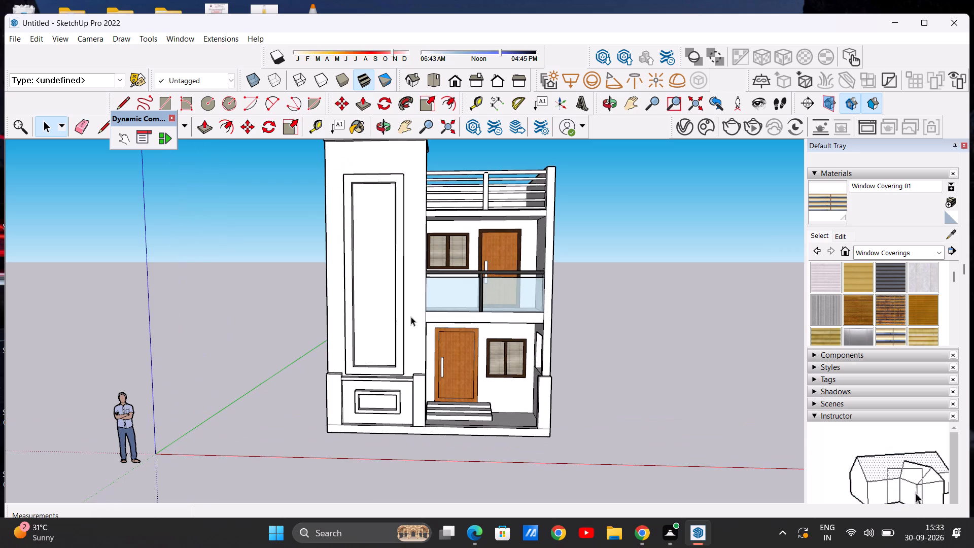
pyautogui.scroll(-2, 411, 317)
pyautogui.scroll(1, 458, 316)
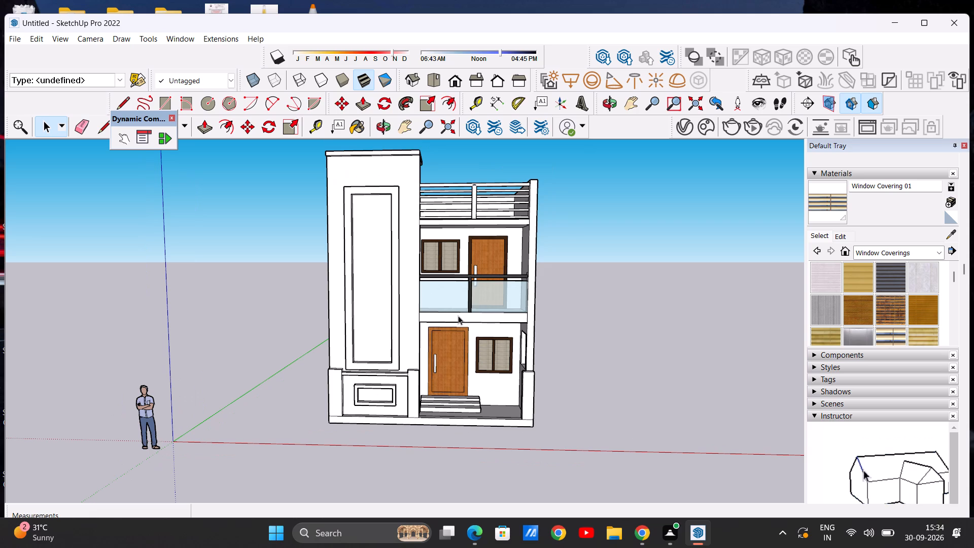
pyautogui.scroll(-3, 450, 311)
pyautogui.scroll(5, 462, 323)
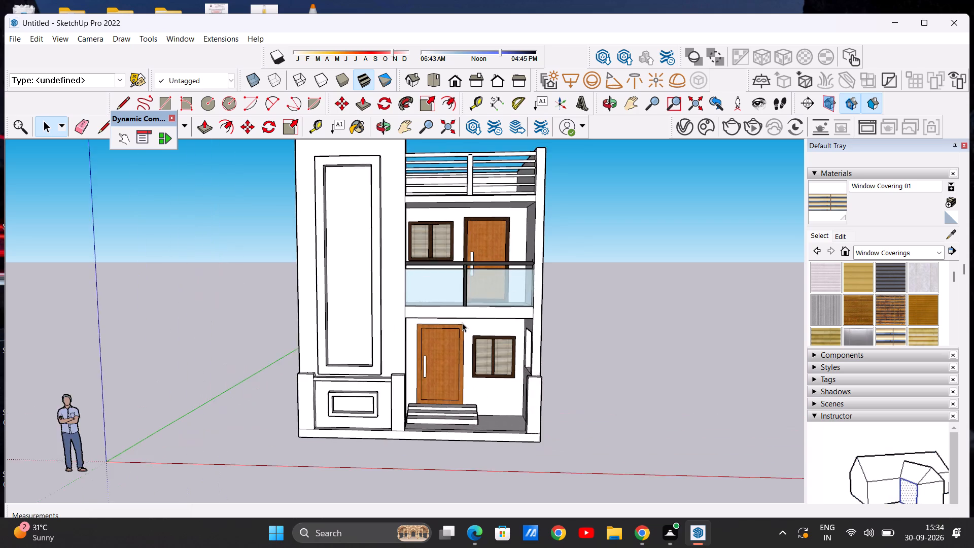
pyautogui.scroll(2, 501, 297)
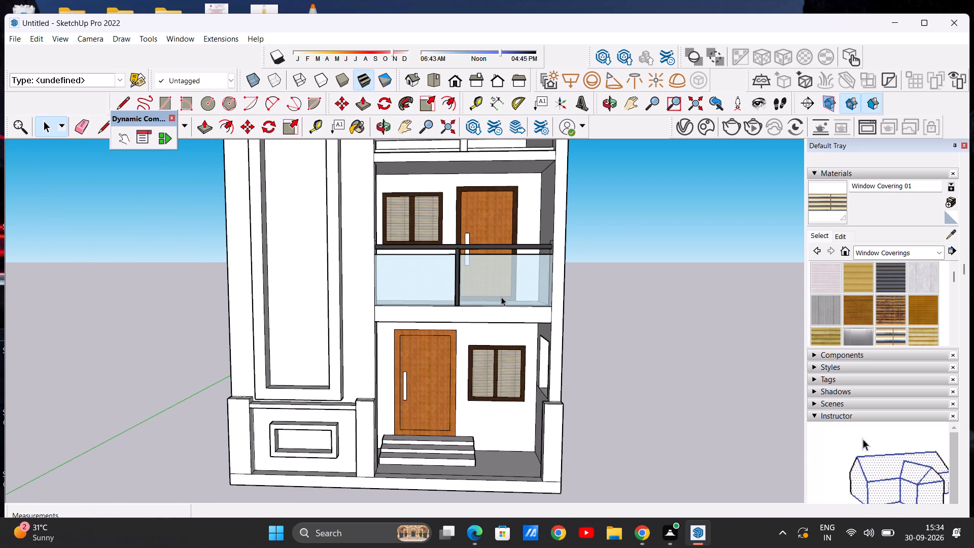
# Examine the whole front facade with its balcony, doors, windows and terrace railing, including a low view of the slab undersides.
pyautogui.scroll(-6, 486, 293)
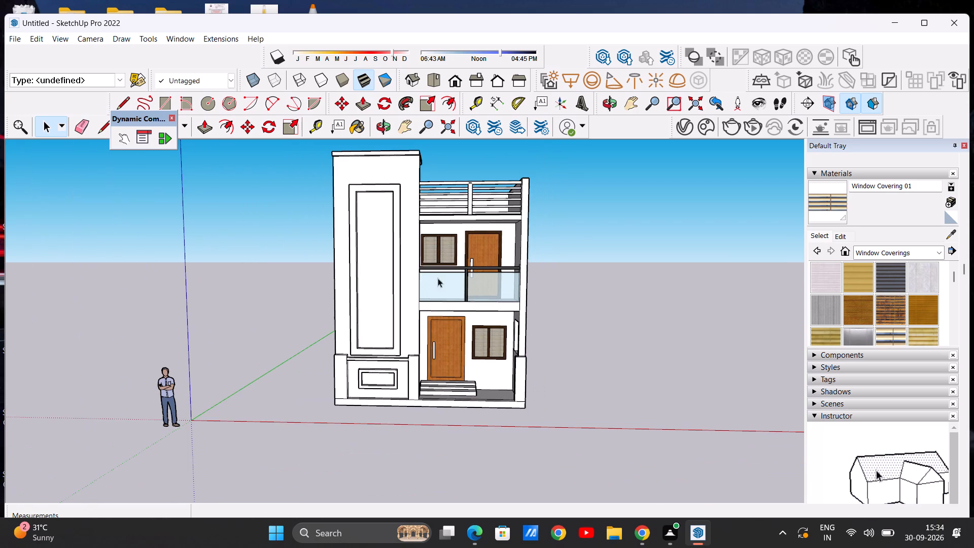
pyautogui.scroll(6, 483, 179)
pyautogui.scroll(-4, 435, 227)
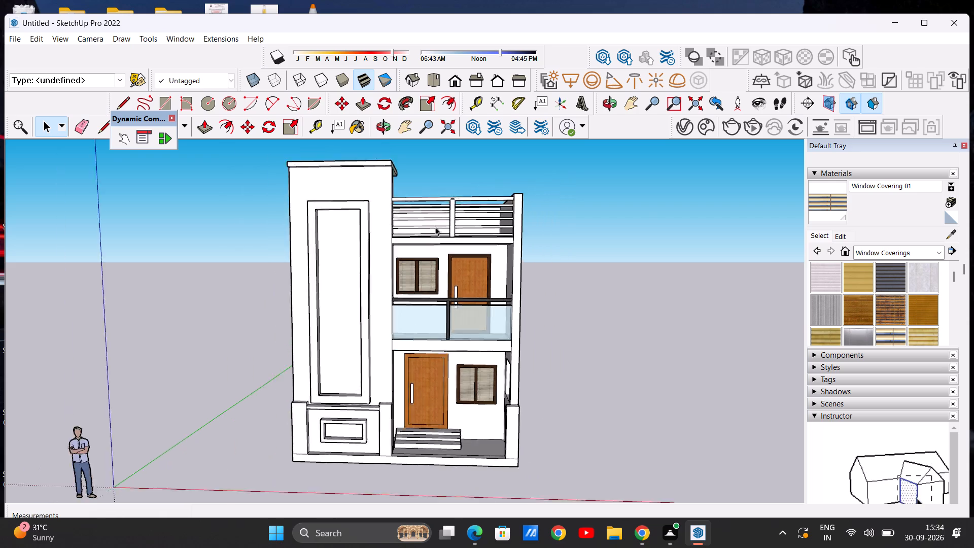
pyautogui.scroll(-6, 435, 227)
pyautogui.scroll(5, 477, 245)
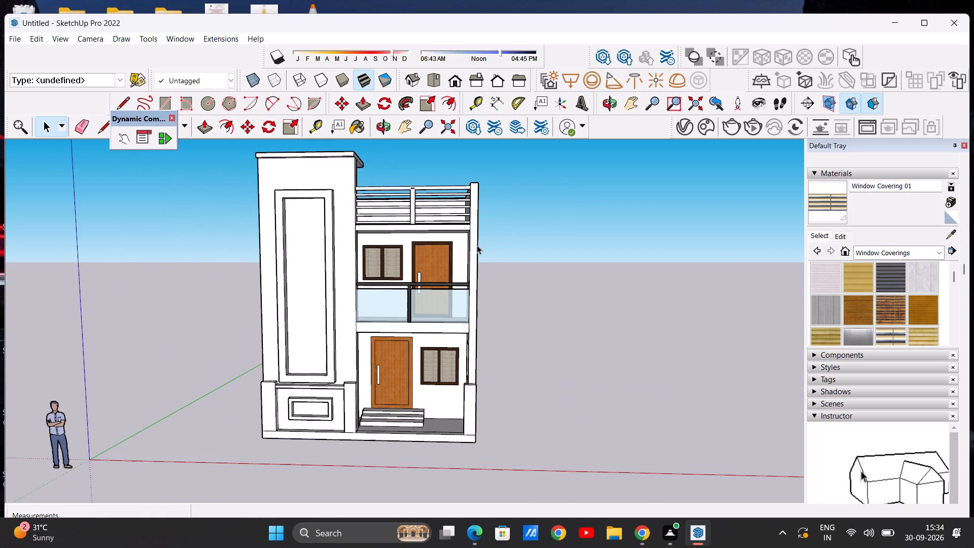
pyautogui.scroll(6, 381, 230)
pyautogui.scroll(-4, 380, 234)
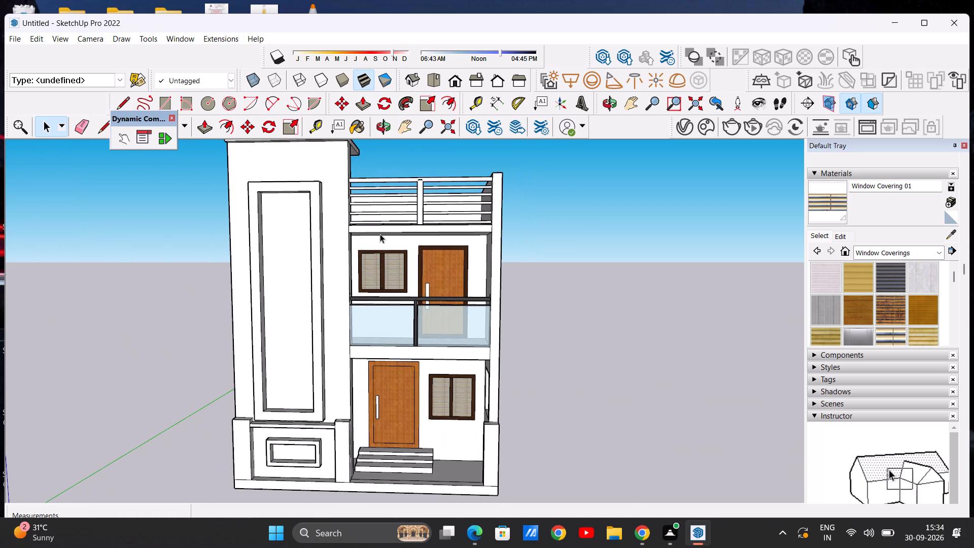
pyautogui.moveTo(380, 235); pyautogui.dragTo(379, 222, button='middle')
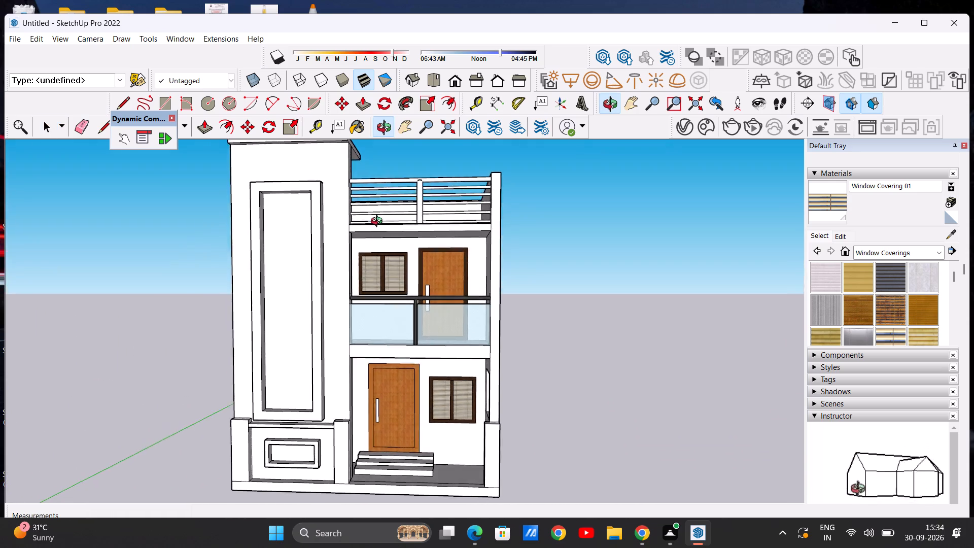
pyautogui.moveTo(379, 222); pyautogui.dragTo(385, 203, button='middle')
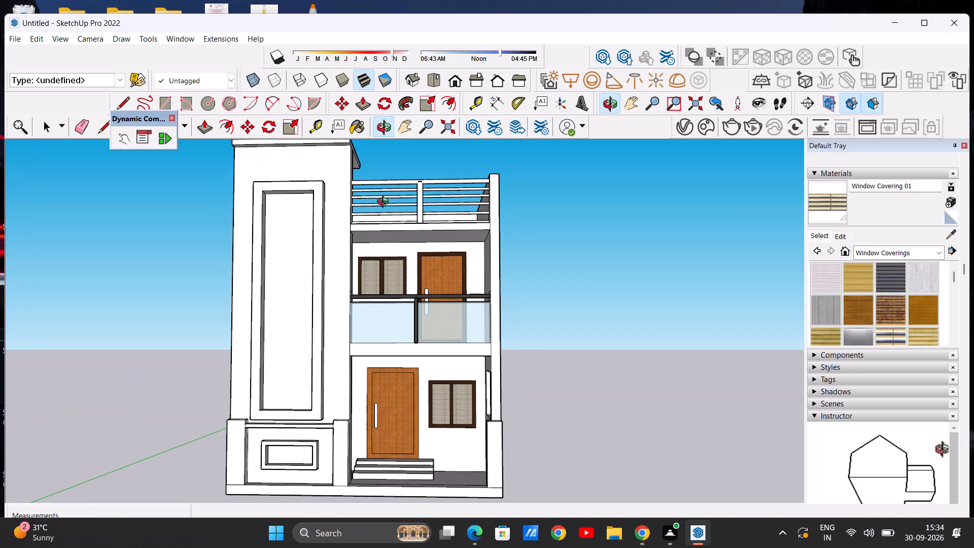
pyautogui.moveTo(385, 203); pyautogui.dragTo(389, 237, button='middle')
pyautogui.scroll(-5, 349, 244)
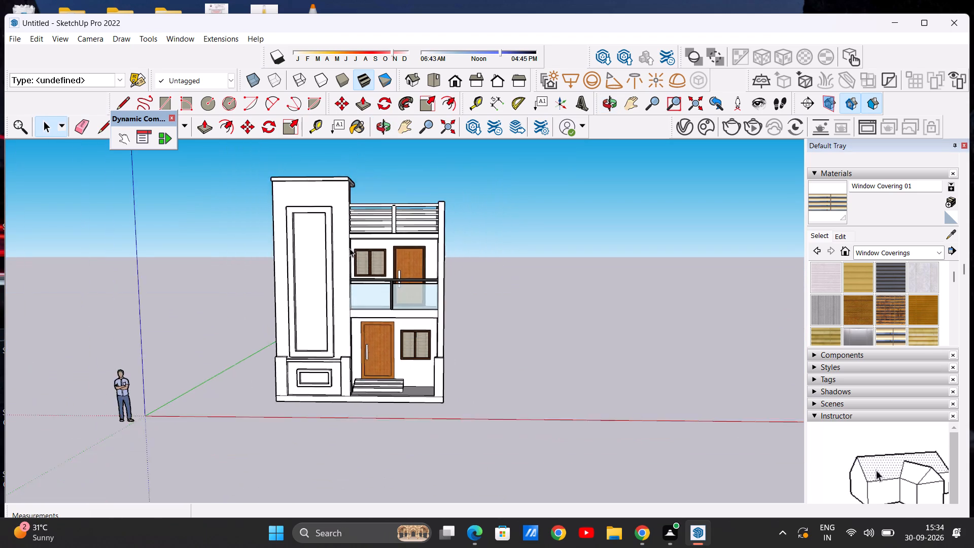
pyautogui.scroll(-2, 350, 248)
pyautogui.scroll(8, 377, 273)
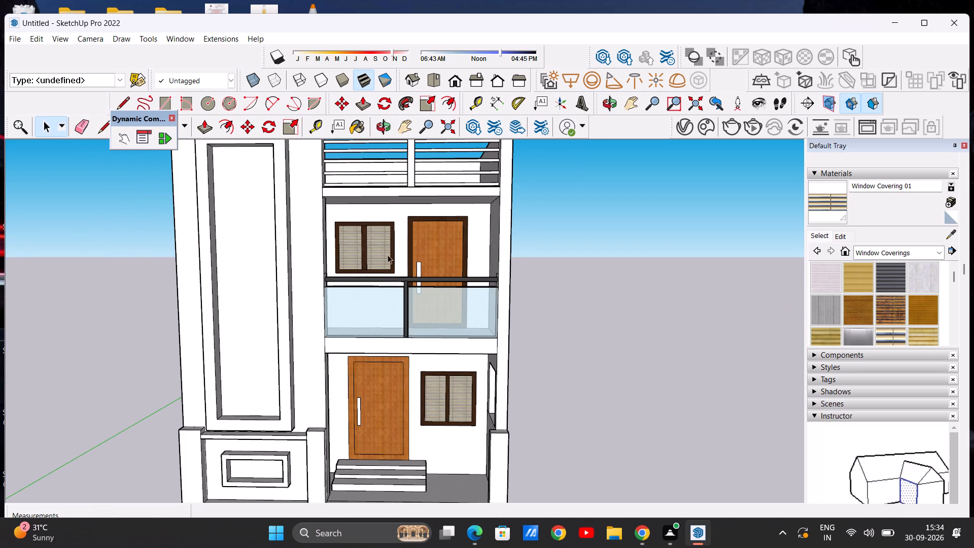
pyautogui.scroll(-2, 395, 253)
pyautogui.scroll(3, 390, 265)
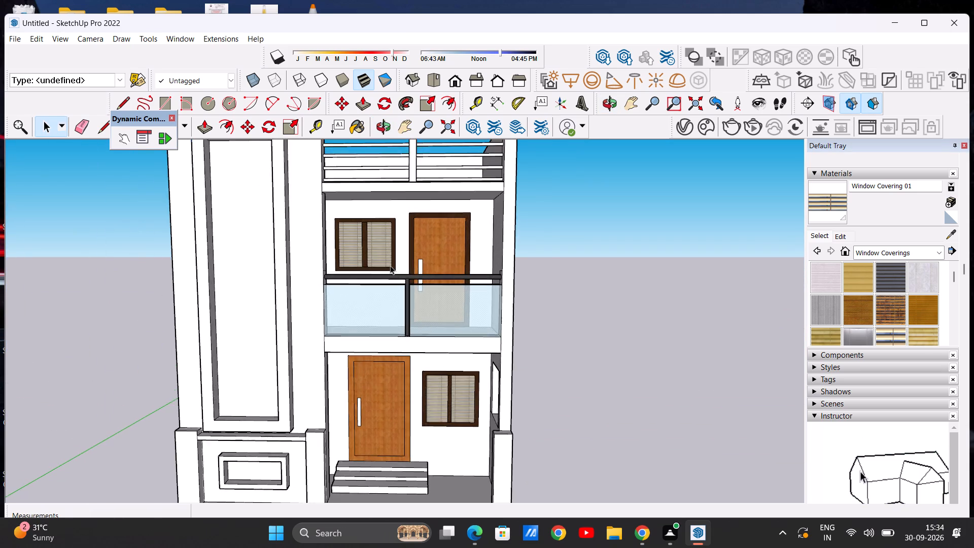
pyautogui.scroll(1, 390, 265)
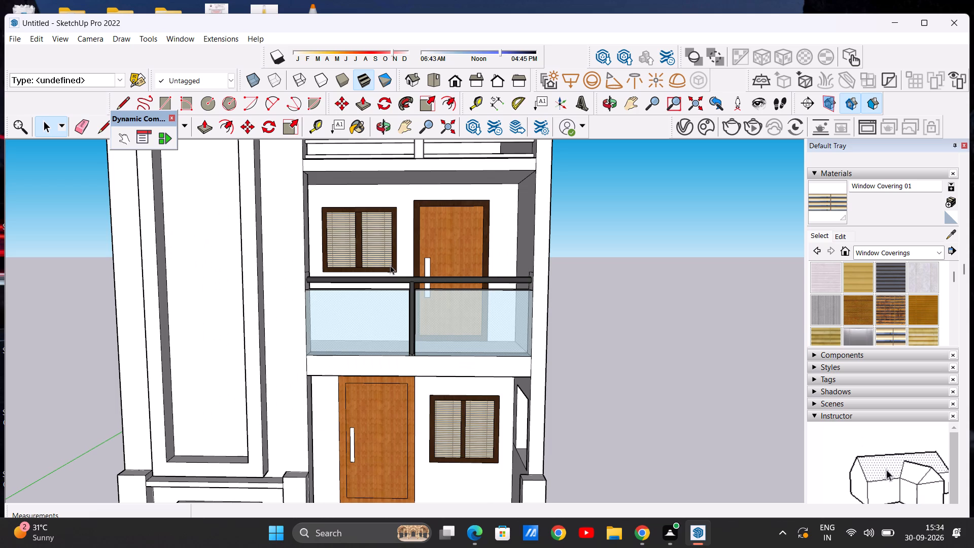
pyautogui.scroll(-3, 378, 243)
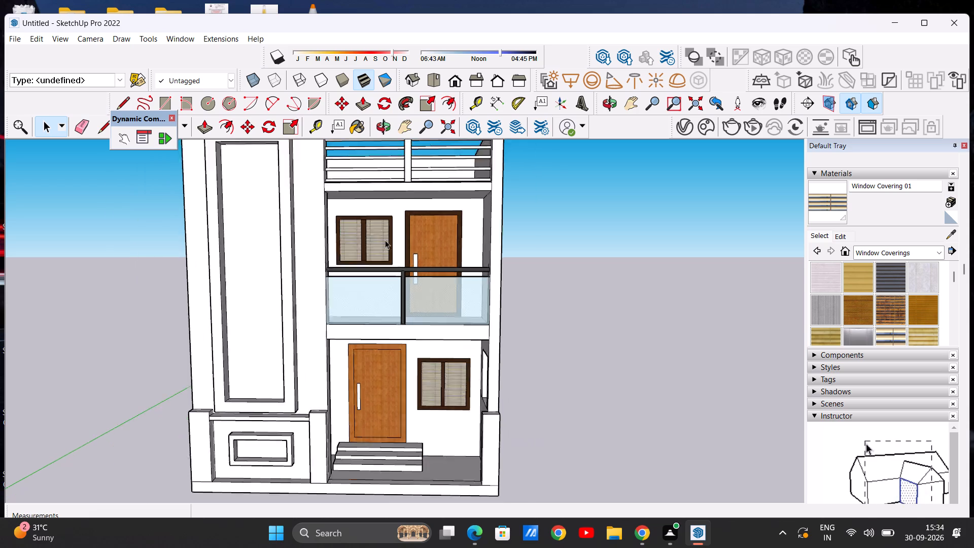
pyautogui.scroll(-3, 385, 240)
pyautogui.moveTo(383, 280); pyautogui.dragTo(382, 174, button='middle')
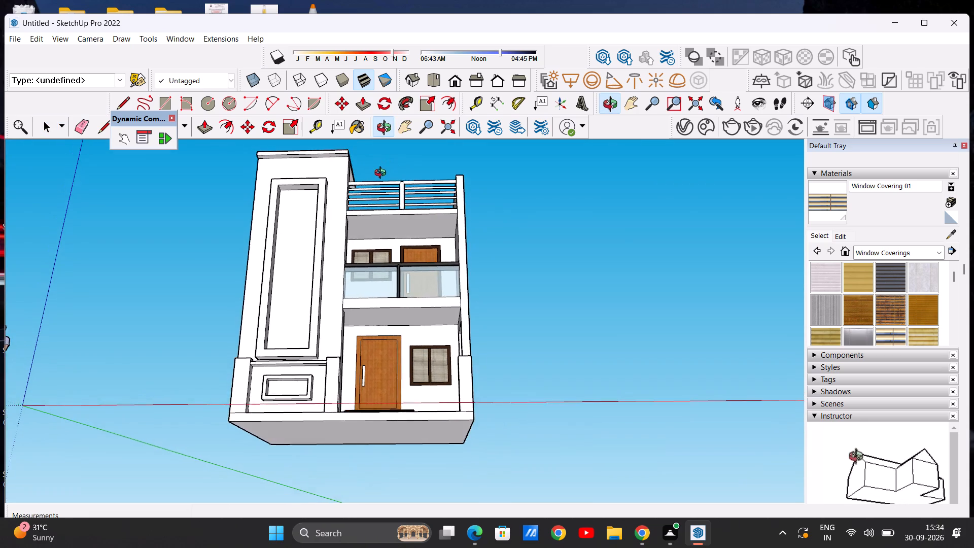
pyautogui.moveTo(382, 174); pyautogui.dragTo(392, 269, button='middle')
# Examine the tower's framed front panel within the whole facade, and inspect its blank side wall from an angle.
pyautogui.scroll(-3, 387, 272)
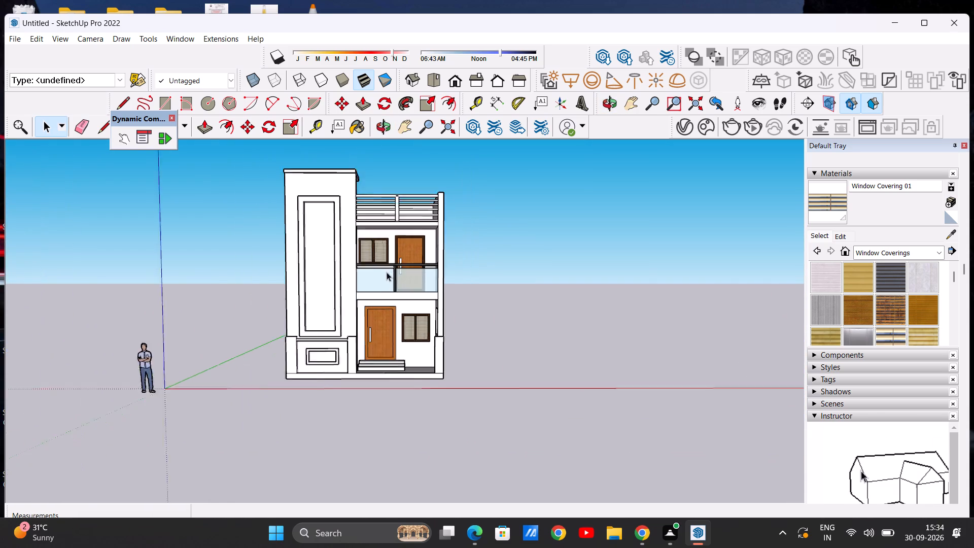
pyautogui.scroll(-4, 387, 272)
pyautogui.scroll(3, 347, 208)
pyautogui.scroll(2, 448, 239)
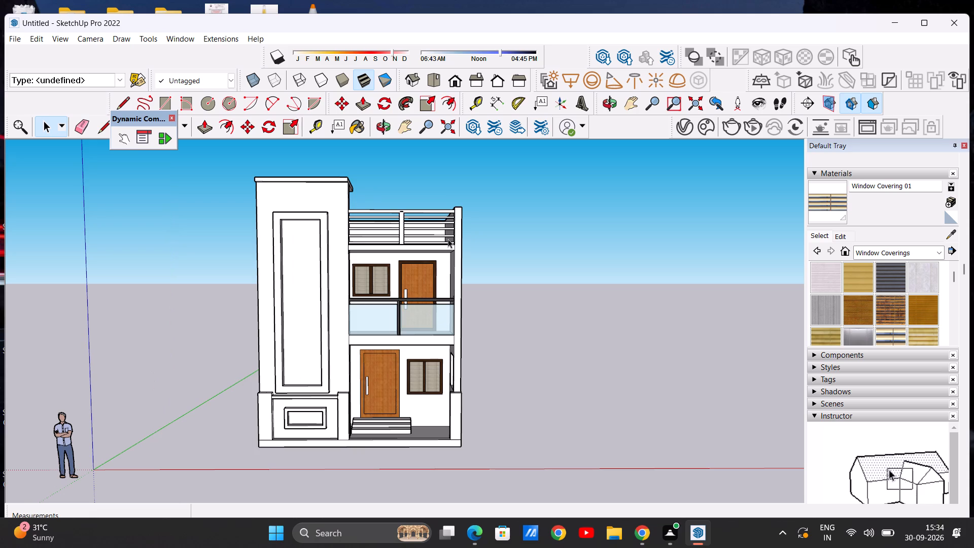
pyautogui.scroll(-1, 328, 224)
pyautogui.scroll(2, 330, 250)
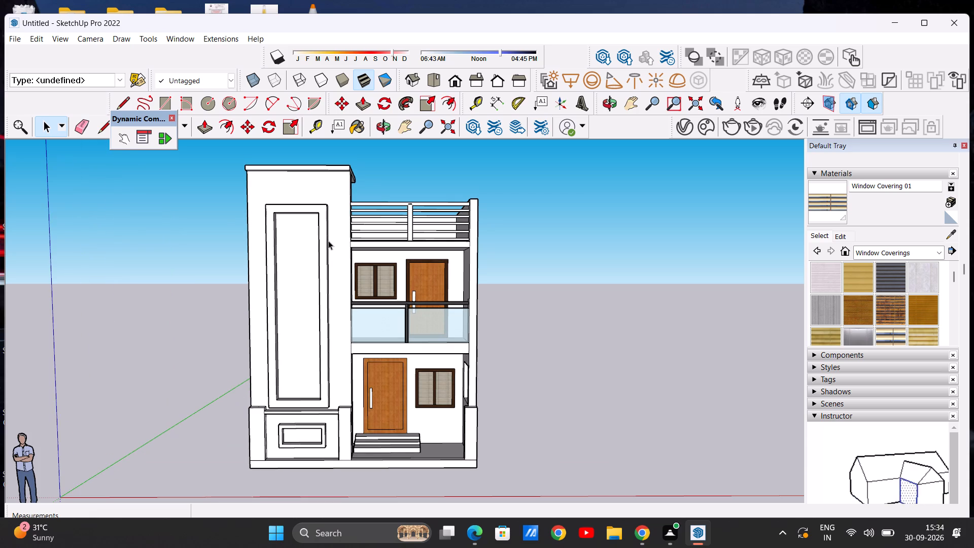
pyautogui.scroll(-4, 324, 239)
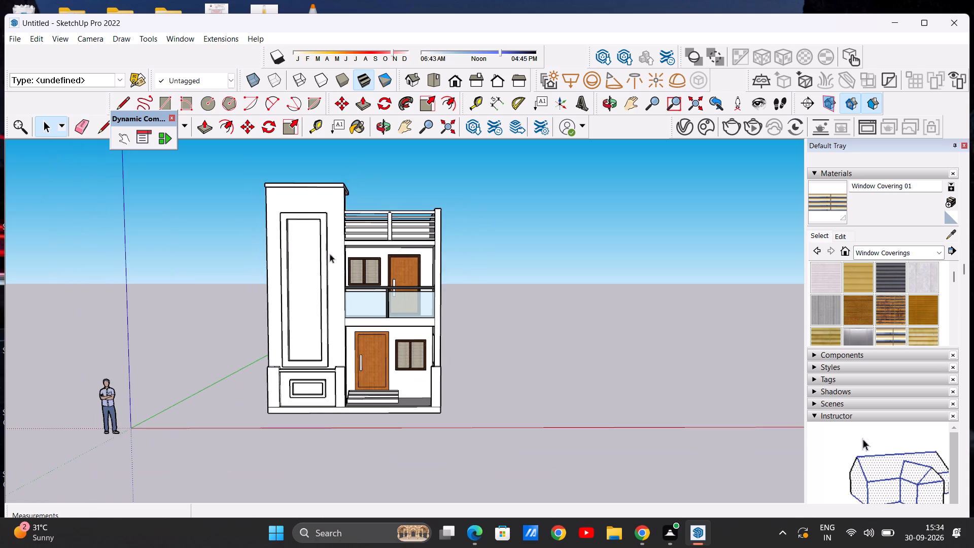
pyautogui.scroll(3, 321, 255)
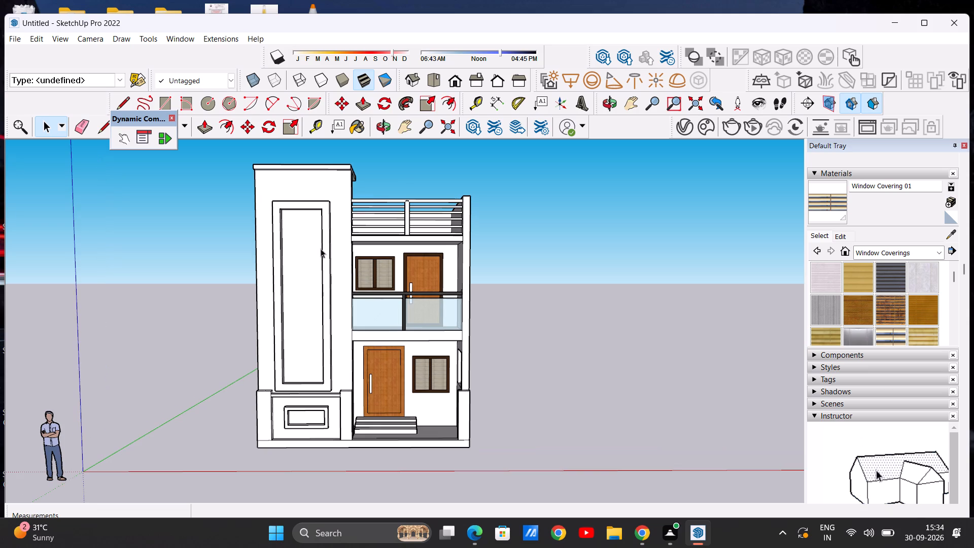
pyautogui.scroll(-2, 321, 249)
pyautogui.scroll(4, 326, 271)
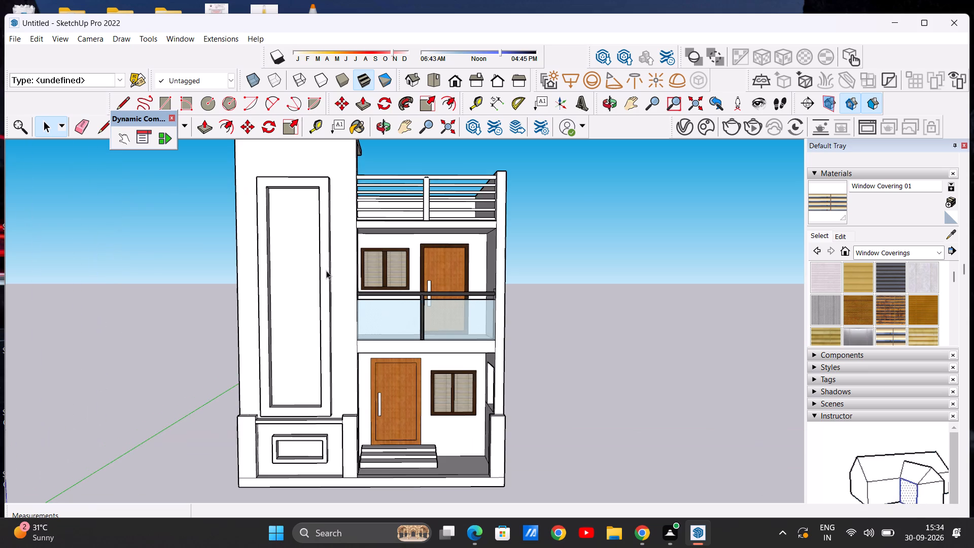
pyautogui.scroll(-5, 332, 222)
pyautogui.moveTo(292, 234); pyautogui.dragTo(473, 261, button='middle')
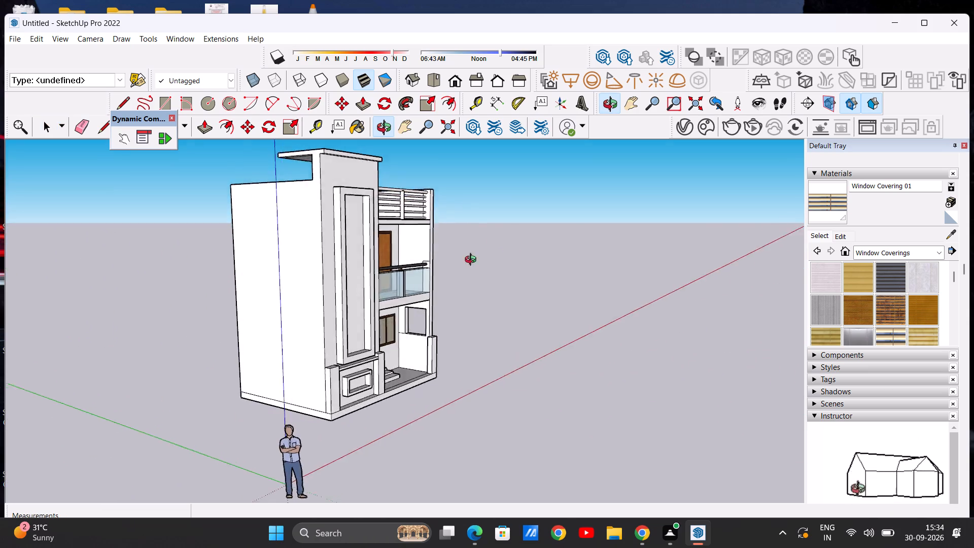
pyautogui.moveTo(473, 261); pyautogui.dragTo(282, 250, button='middle')
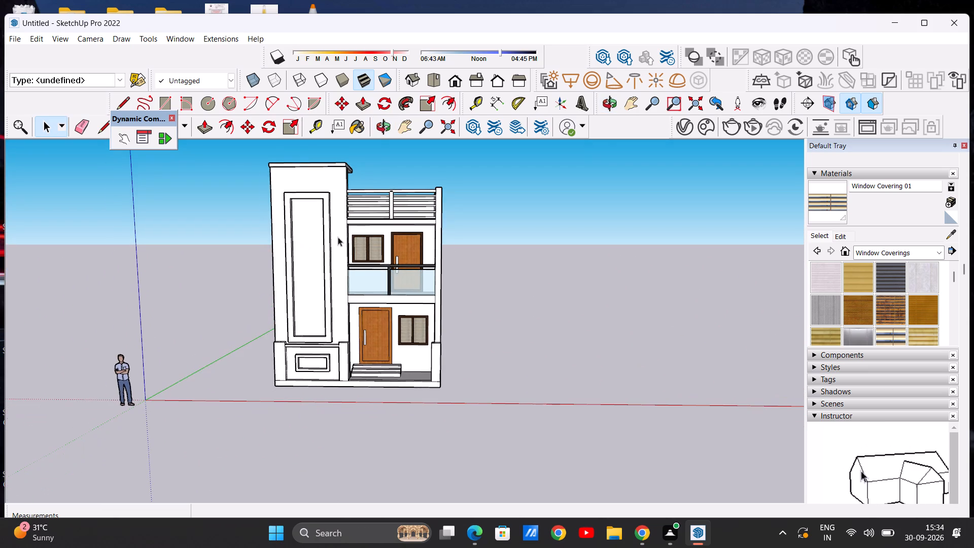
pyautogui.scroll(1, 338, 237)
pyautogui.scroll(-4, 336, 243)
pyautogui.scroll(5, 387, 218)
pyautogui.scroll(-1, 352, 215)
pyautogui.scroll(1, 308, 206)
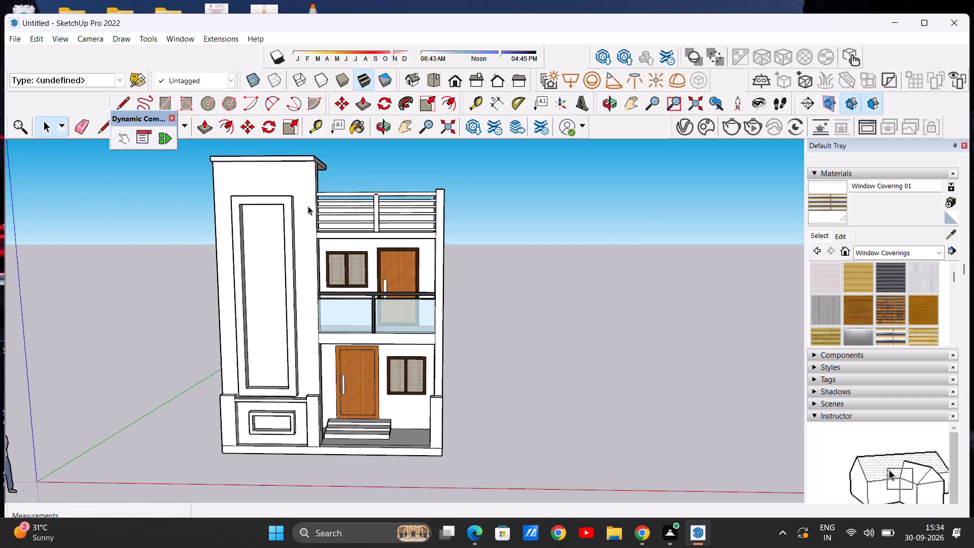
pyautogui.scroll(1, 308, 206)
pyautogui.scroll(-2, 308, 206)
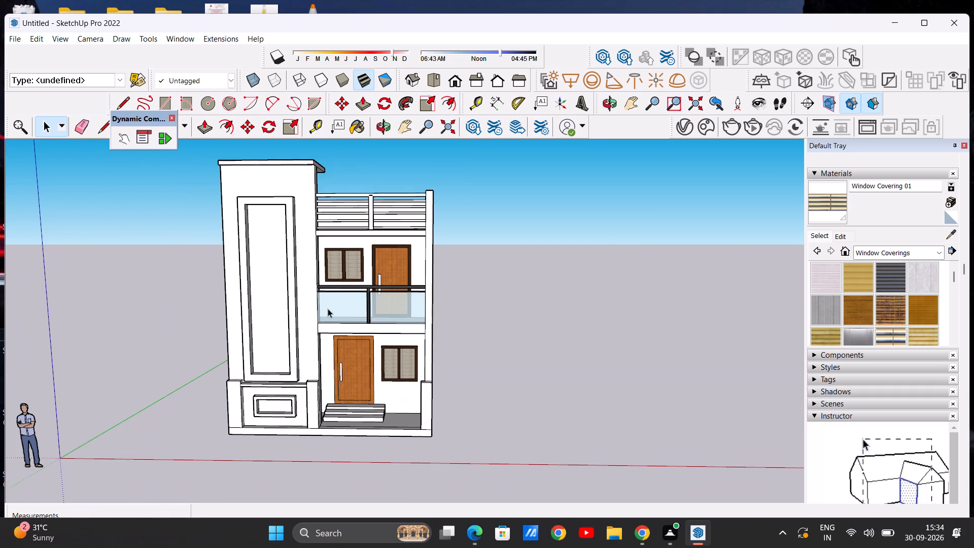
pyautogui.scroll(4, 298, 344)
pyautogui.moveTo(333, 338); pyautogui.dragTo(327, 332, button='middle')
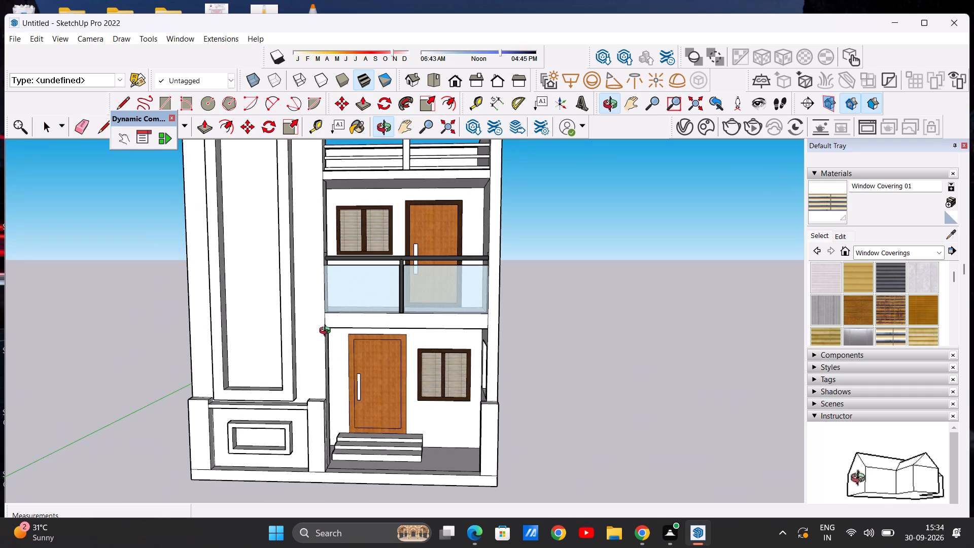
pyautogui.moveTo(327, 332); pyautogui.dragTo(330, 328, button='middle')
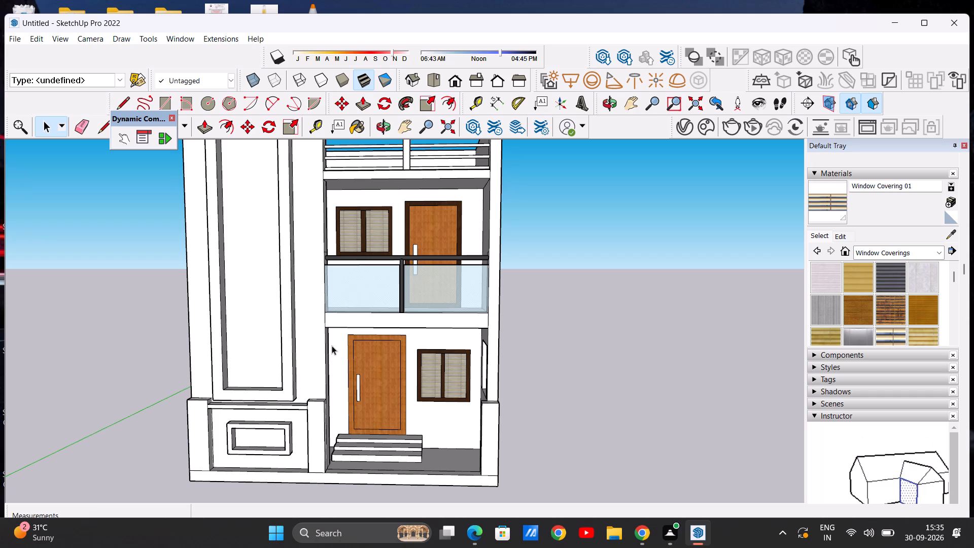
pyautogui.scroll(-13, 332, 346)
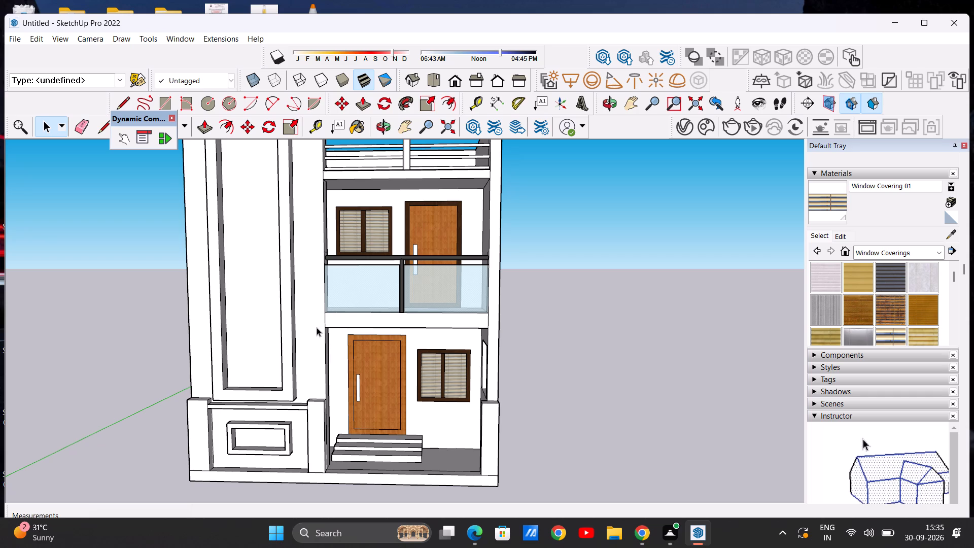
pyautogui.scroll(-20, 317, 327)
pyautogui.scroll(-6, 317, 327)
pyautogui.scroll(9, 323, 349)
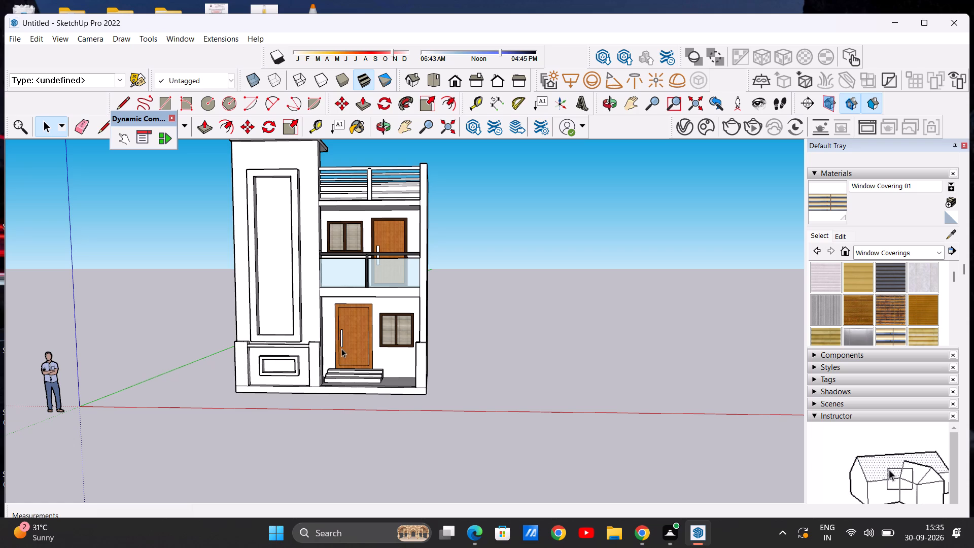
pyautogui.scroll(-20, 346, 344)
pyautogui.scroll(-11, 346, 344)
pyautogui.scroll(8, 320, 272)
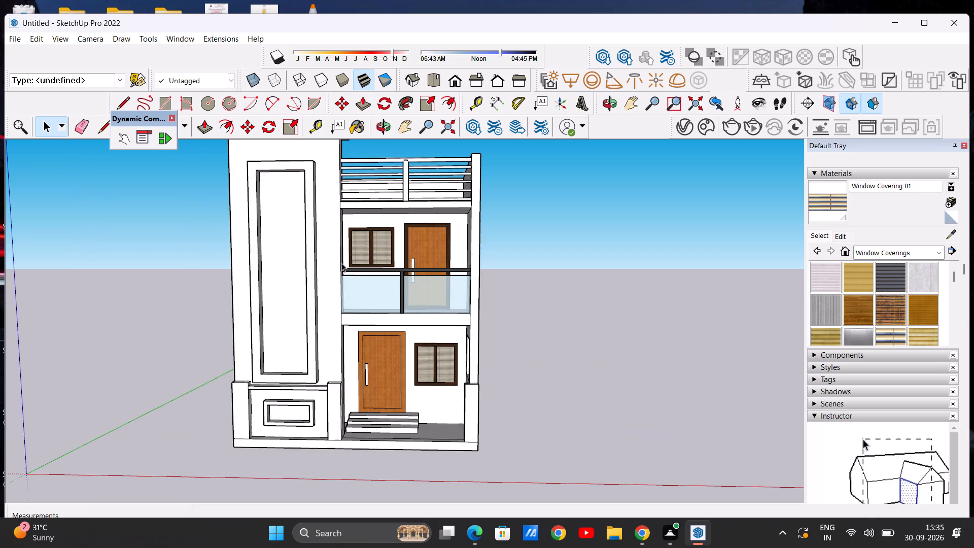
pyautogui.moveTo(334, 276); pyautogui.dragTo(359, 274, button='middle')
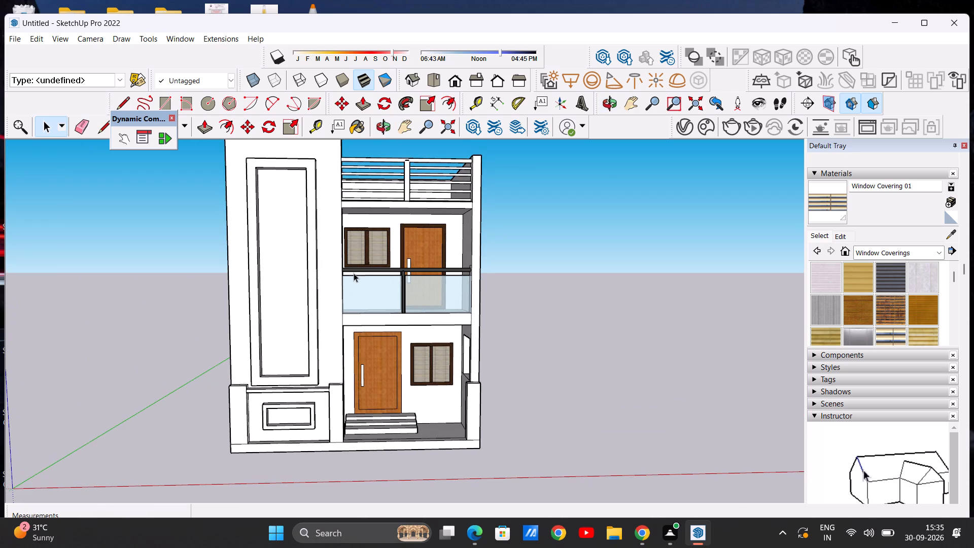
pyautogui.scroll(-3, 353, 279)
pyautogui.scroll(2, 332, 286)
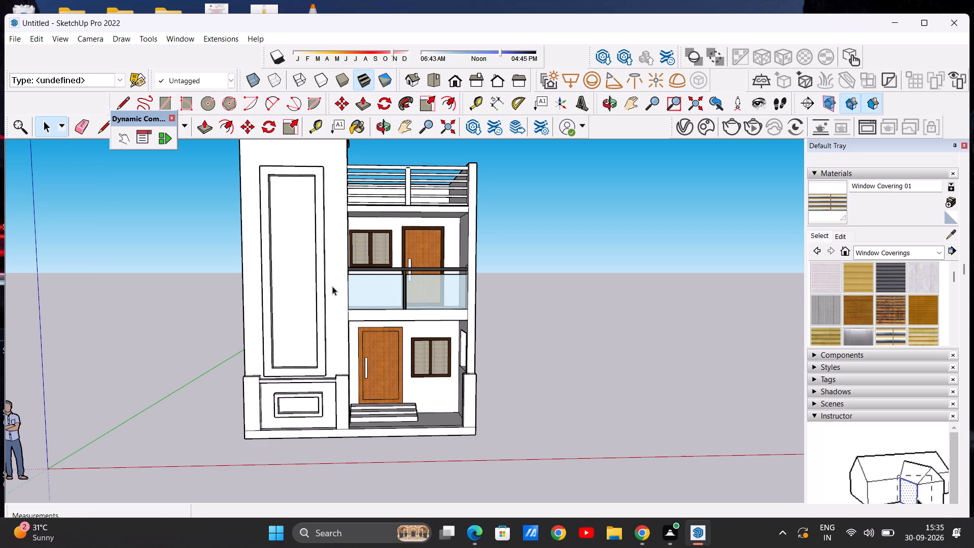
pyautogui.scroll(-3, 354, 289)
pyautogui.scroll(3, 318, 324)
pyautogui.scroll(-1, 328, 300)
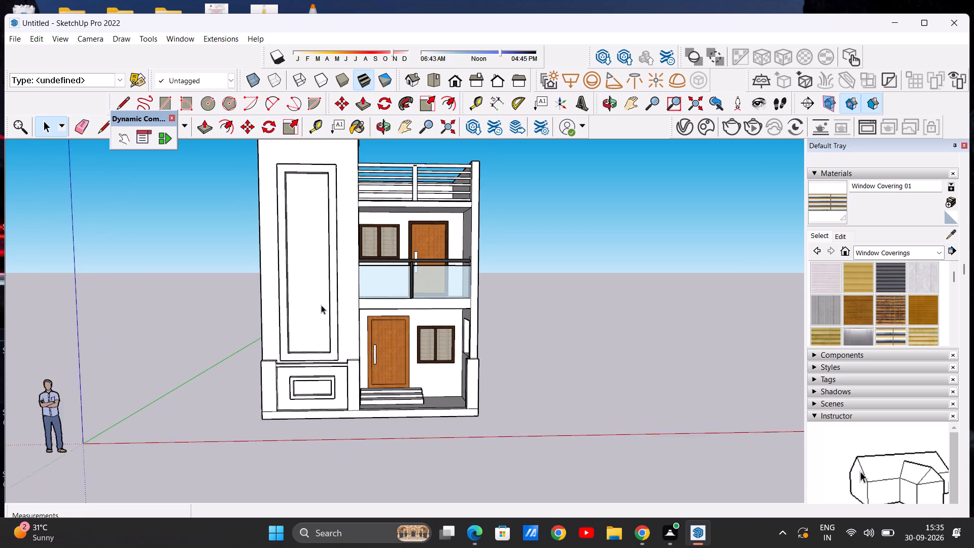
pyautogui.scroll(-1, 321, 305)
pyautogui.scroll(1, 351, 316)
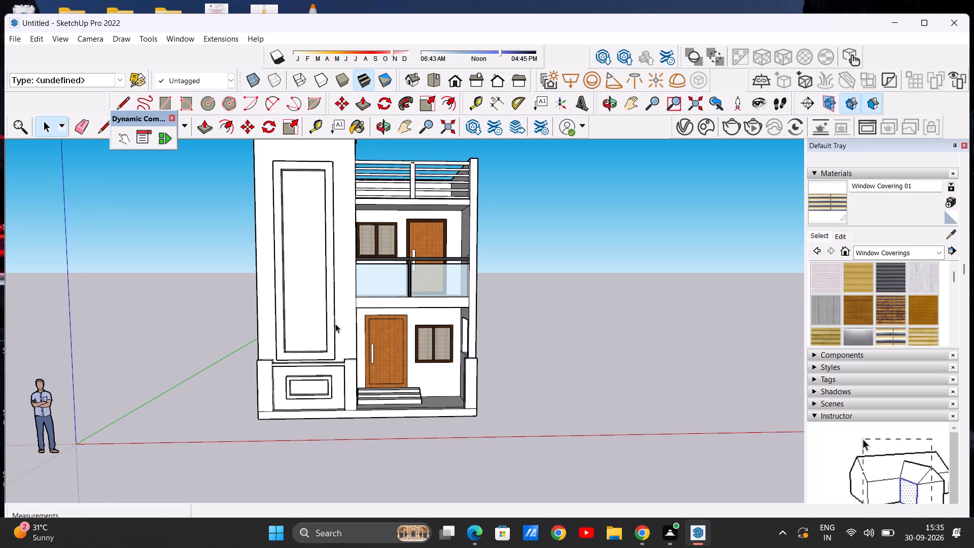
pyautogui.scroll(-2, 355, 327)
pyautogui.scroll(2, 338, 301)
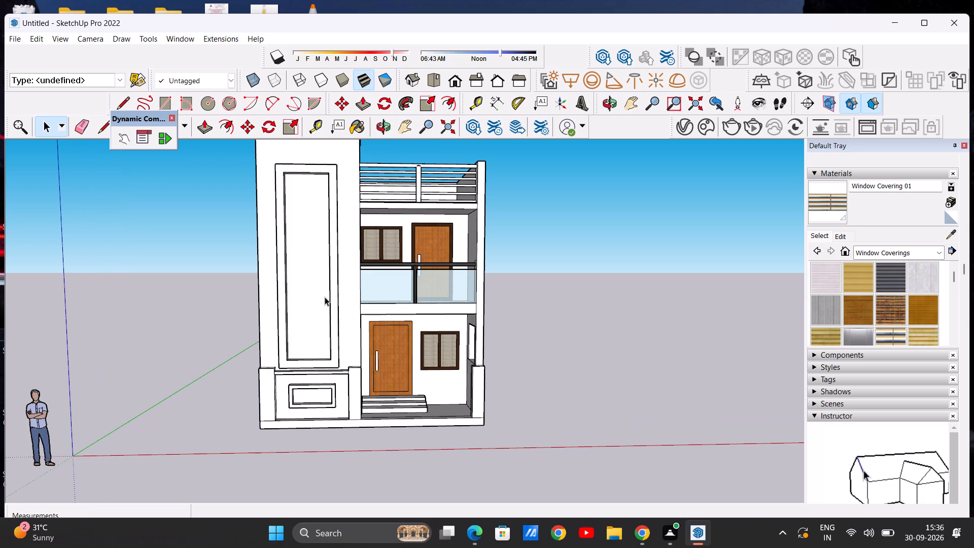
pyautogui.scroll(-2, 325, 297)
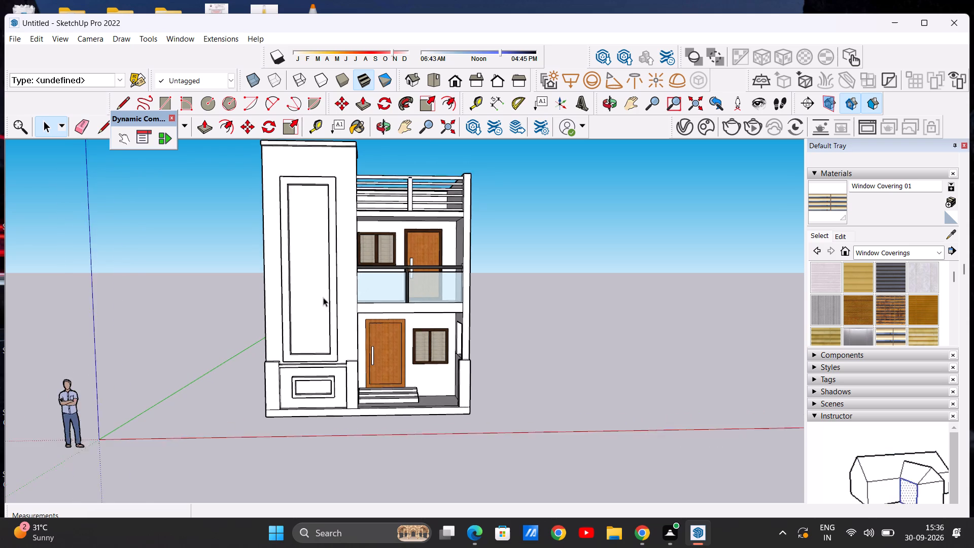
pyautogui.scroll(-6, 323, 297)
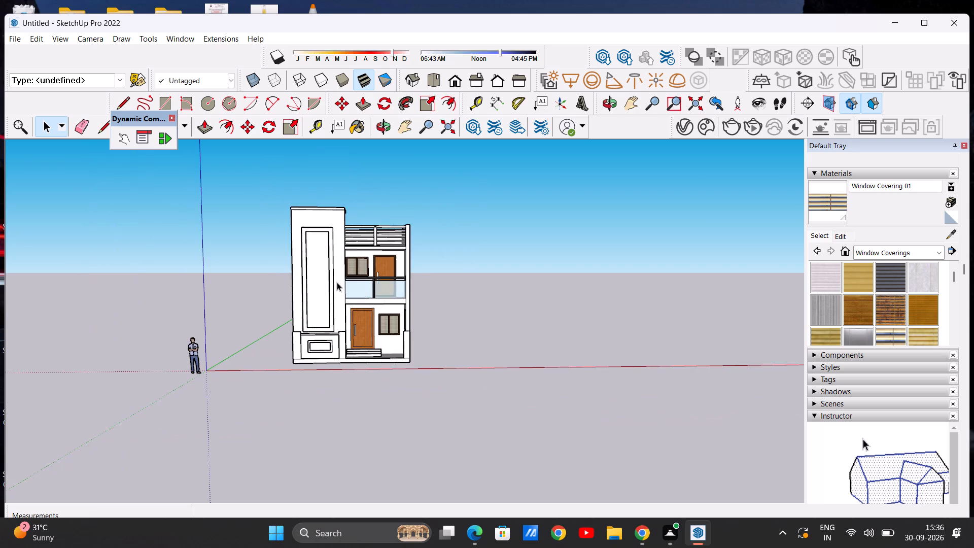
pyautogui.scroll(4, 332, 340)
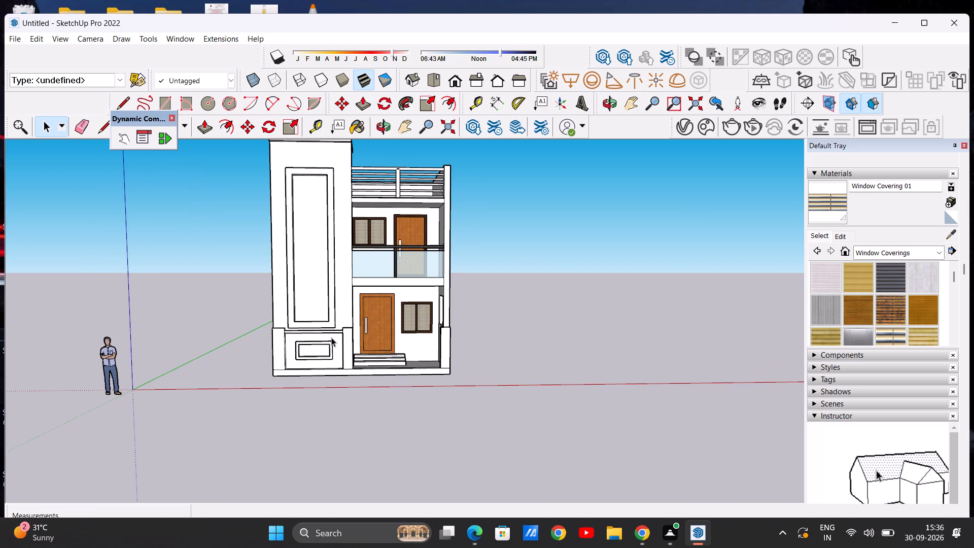
# Examine the whole front facade, comparing the plain tower panel with the balcony, doors, windows and terrace railing.
pyautogui.scroll(-3, 314, 313)
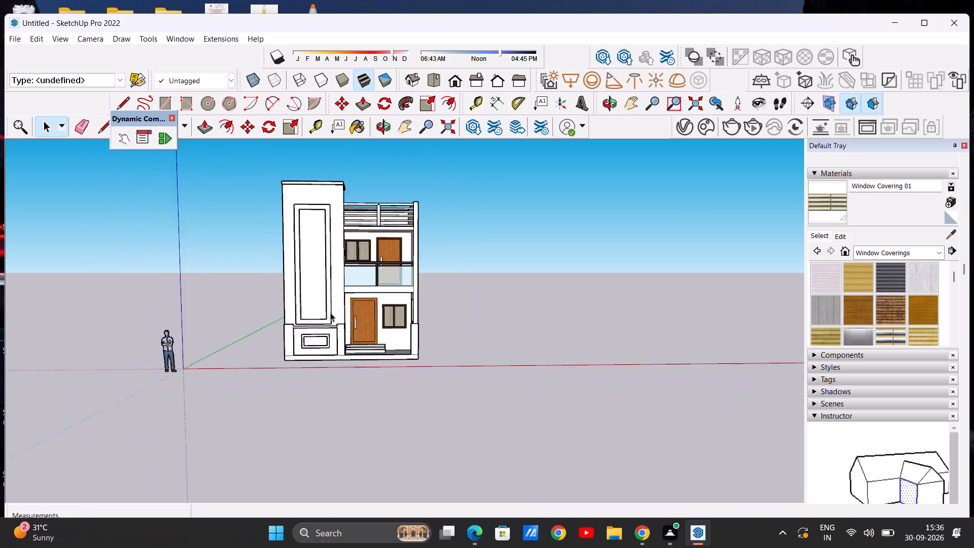
pyautogui.scroll(-2, 330, 313)
pyautogui.scroll(4, 327, 310)
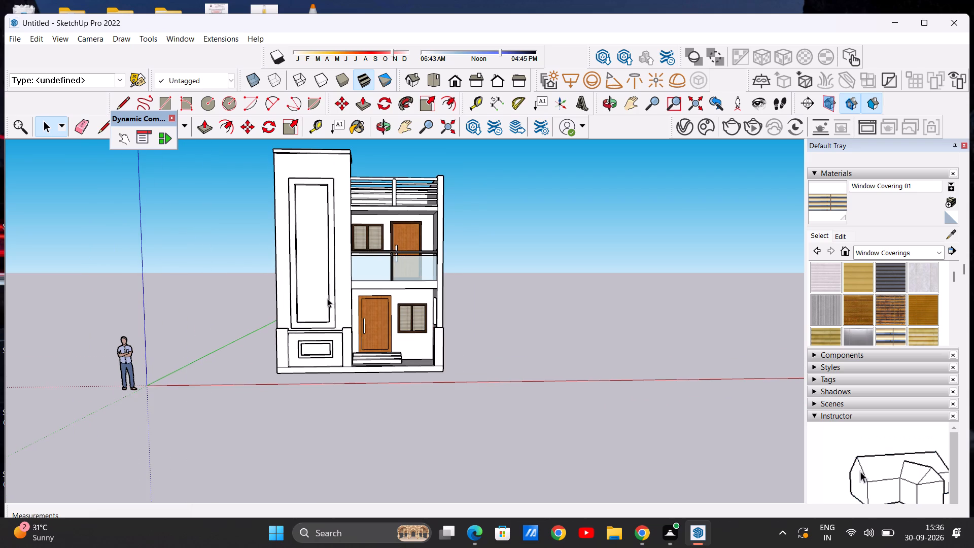
pyautogui.scroll(-2, 349, 275)
pyautogui.scroll(5, 319, 269)
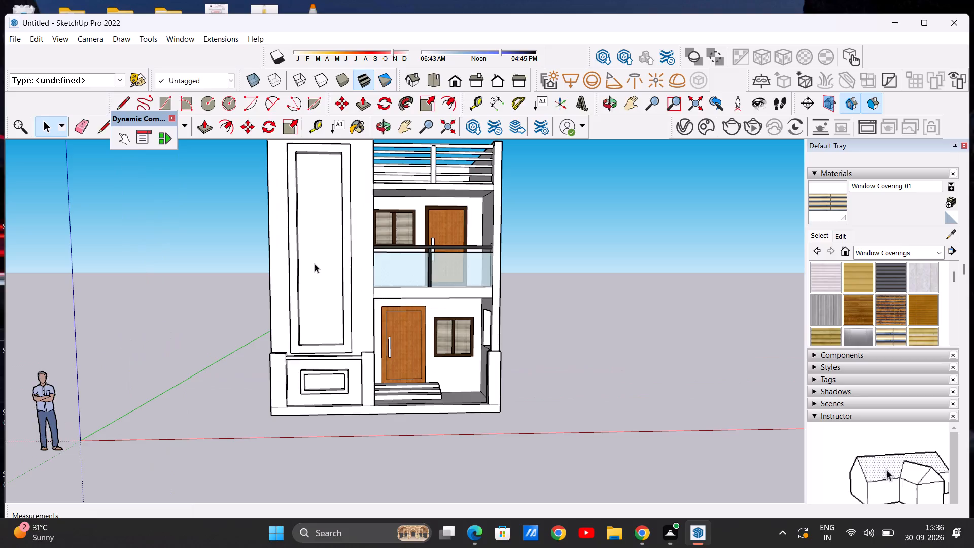
pyautogui.scroll(-5, 320, 259)
pyautogui.scroll(3, 338, 265)
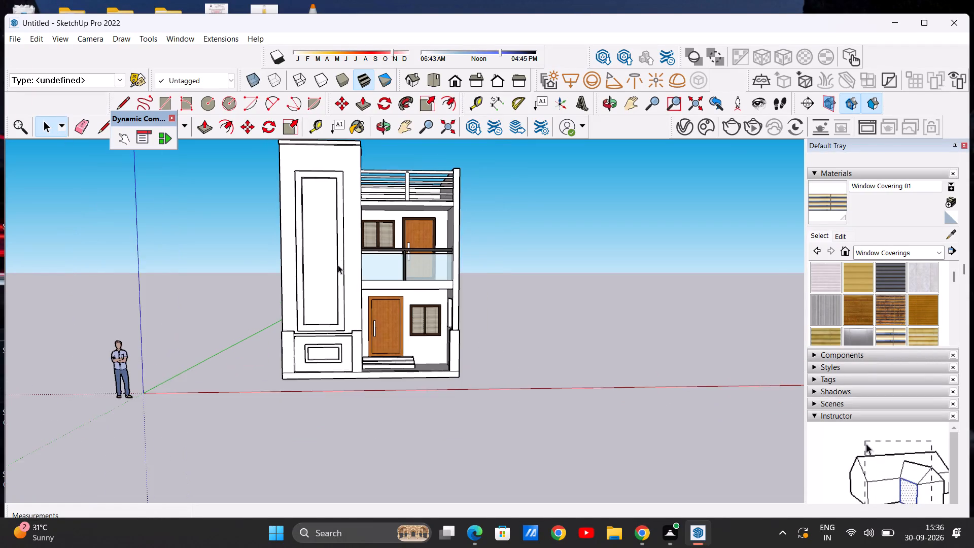
pyautogui.scroll(3, 338, 265)
pyautogui.scroll(-4, 336, 261)
pyautogui.moveTo(271, 270); pyautogui.dragTo(274, 267, button='middle')
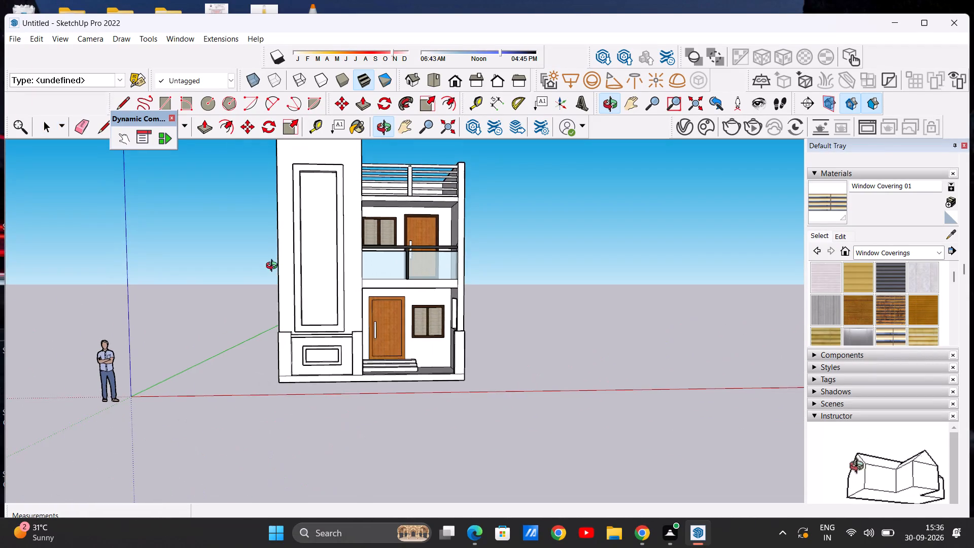
pyautogui.moveTo(274, 267); pyautogui.dragTo(281, 278, button='middle')
pyautogui.scroll(-3, 285, 297)
pyautogui.scroll(2, 336, 288)
pyautogui.scroll(-2, 323, 286)
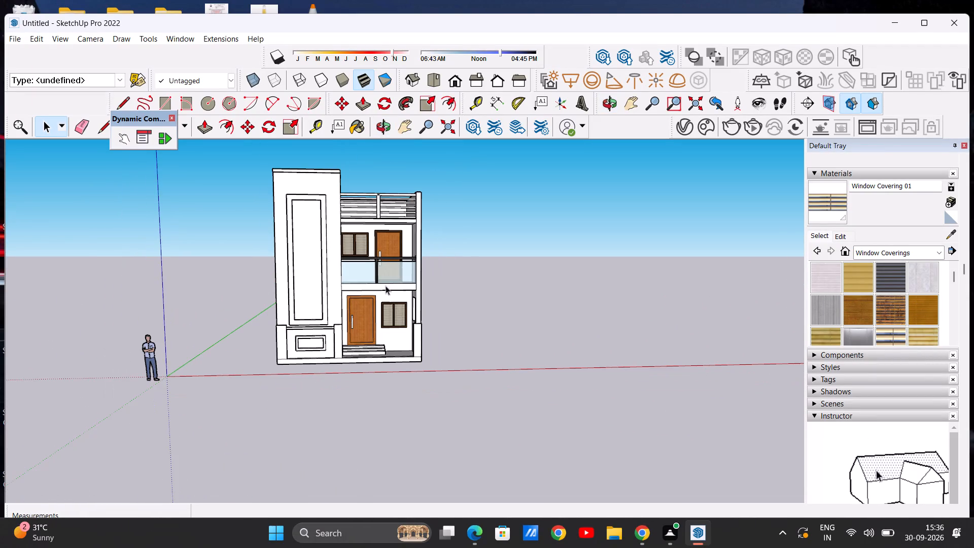
pyautogui.scroll(2, 397, 286)
pyautogui.scroll(-2, 358, 285)
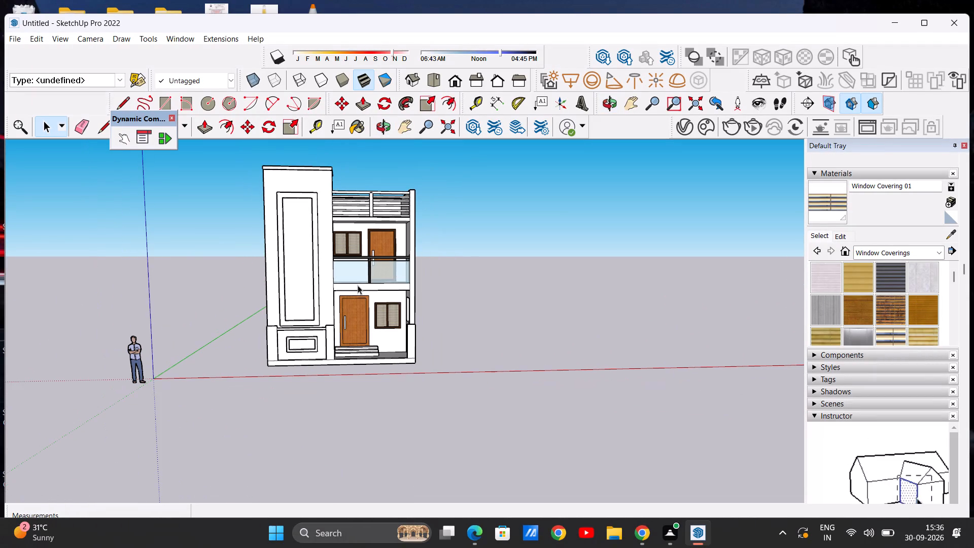
pyautogui.scroll(1, 331, 273)
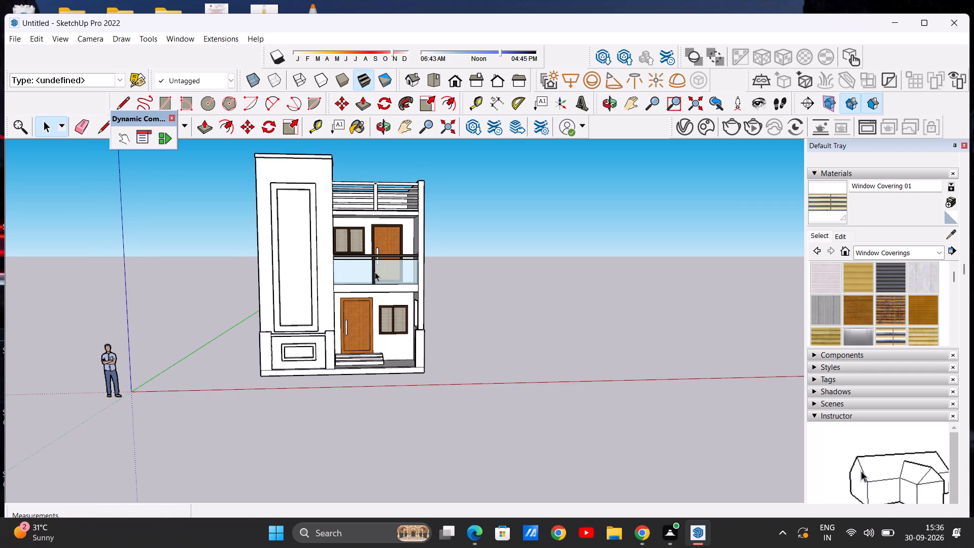
pyautogui.scroll(-2, 377, 272)
pyautogui.scroll(3, 319, 304)
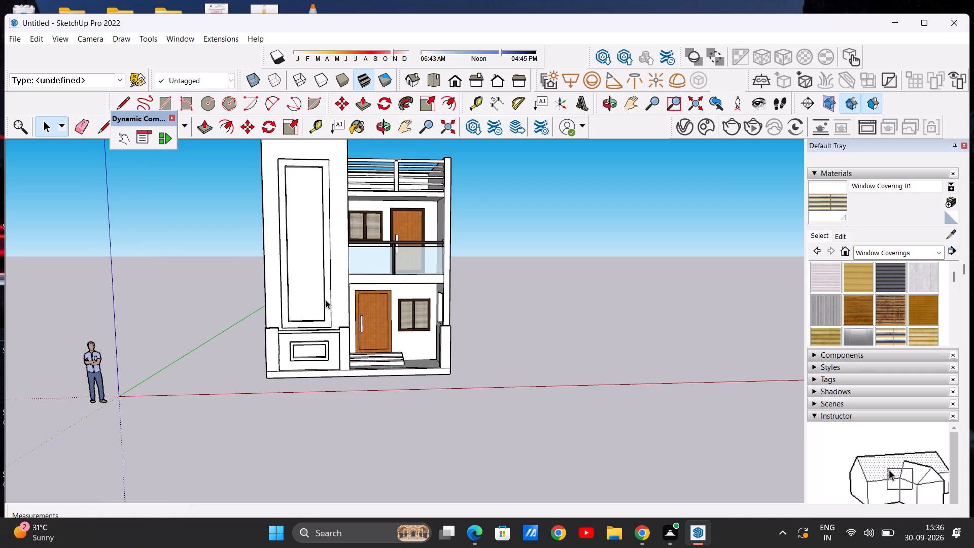
pyautogui.scroll(-4, 326, 300)
pyautogui.scroll(6, 331, 261)
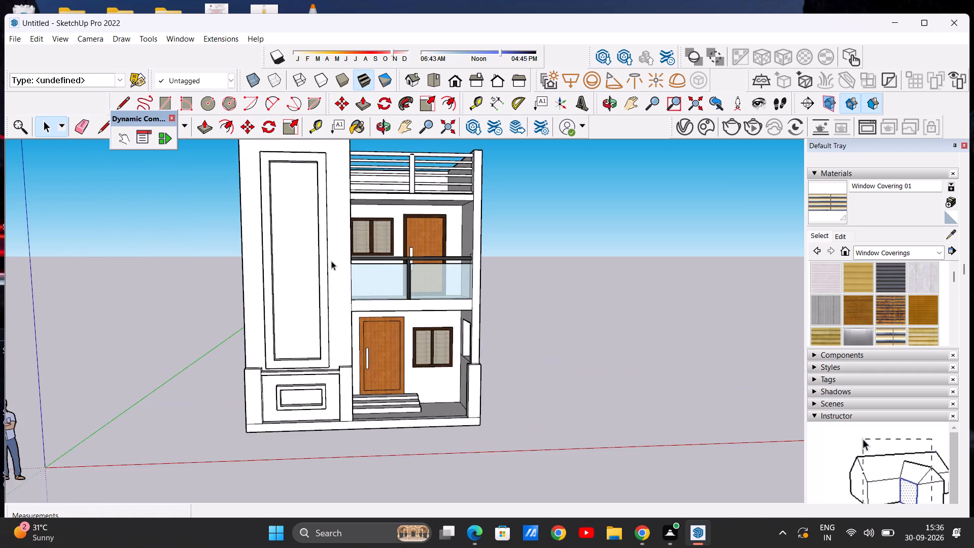
# Examine the ground-floor entrance and the balcony level up close and within the overall facade.
pyautogui.scroll(-5, 325, 270)
pyautogui.scroll(5, 362, 248)
pyautogui.scroll(7, 386, 351)
pyautogui.scroll(-2, 360, 324)
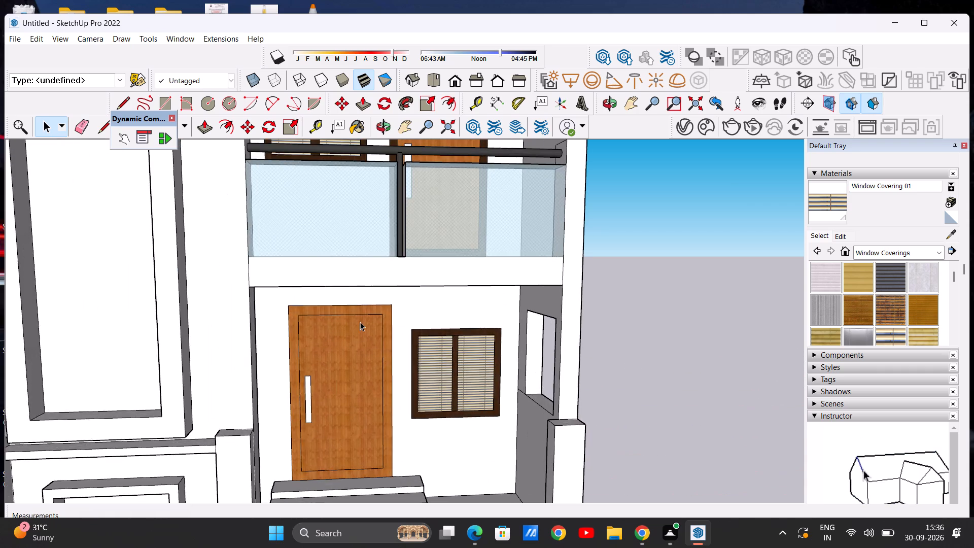
pyautogui.scroll(-11, 360, 322)
pyautogui.scroll(6, 361, 282)
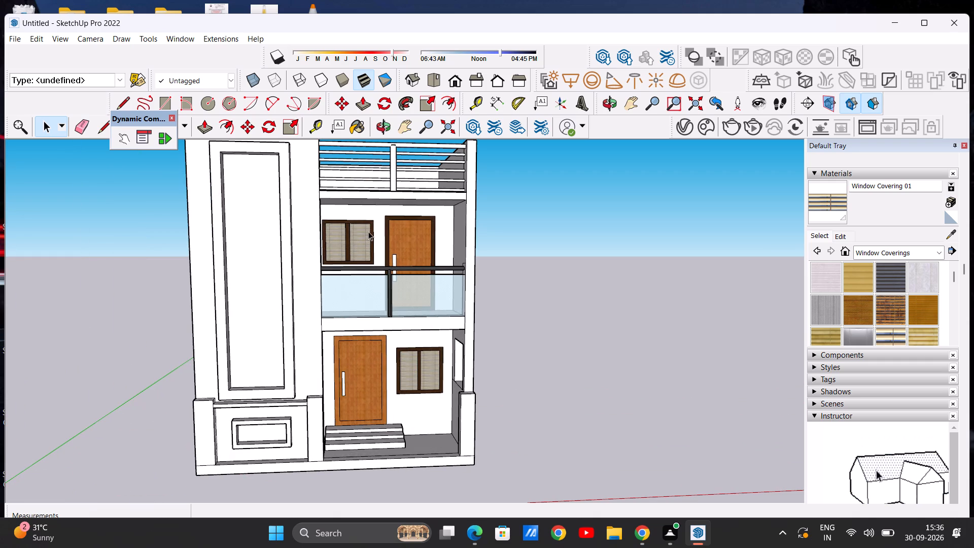
pyautogui.scroll(-2, 370, 234)
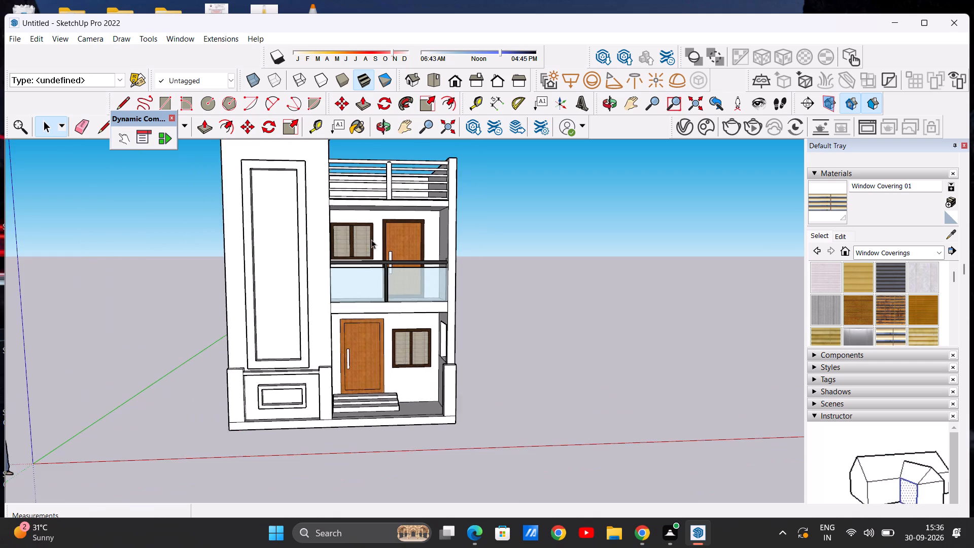
pyautogui.scroll(-1, 371, 239)
pyautogui.scroll(4, 371, 239)
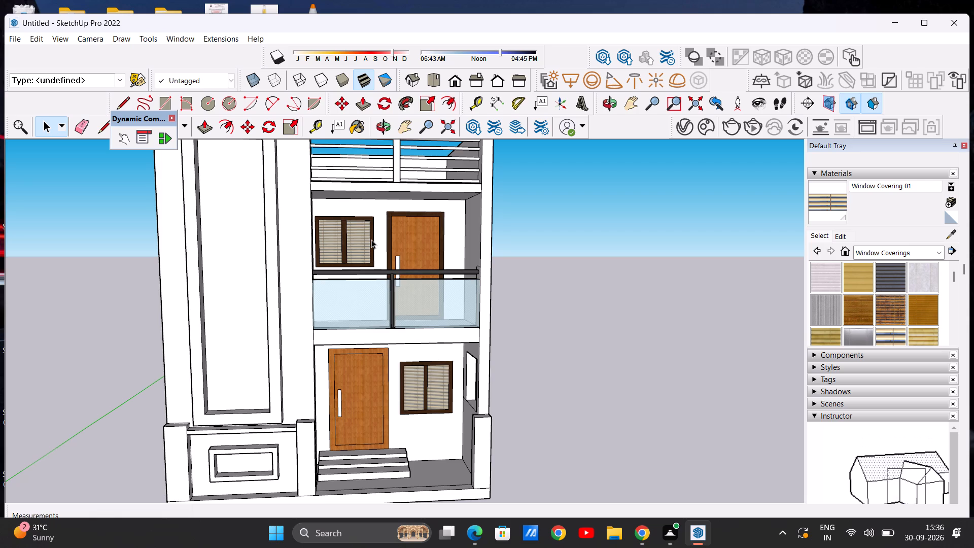
pyautogui.scroll(-17, 359, 248)
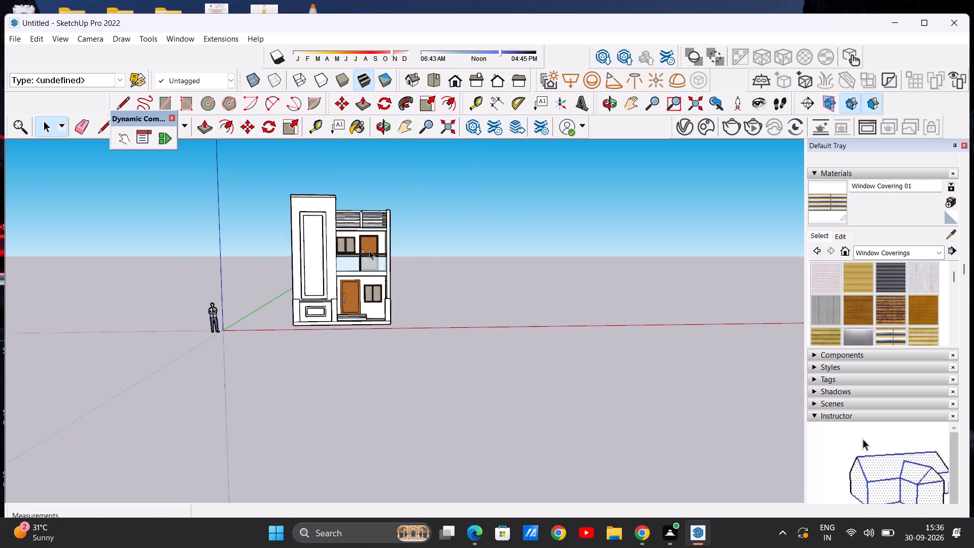
pyautogui.scroll(1, 314, 267)
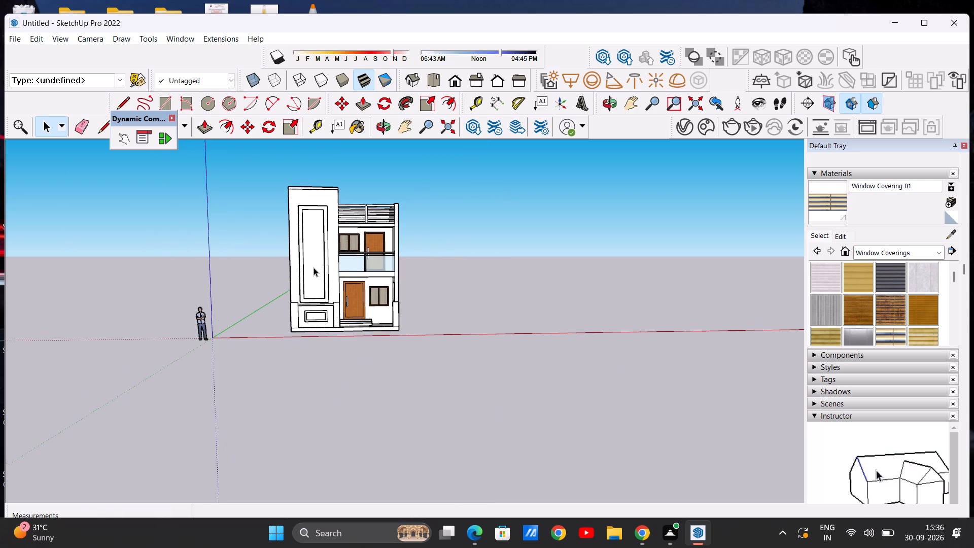
pyautogui.scroll(3, 314, 267)
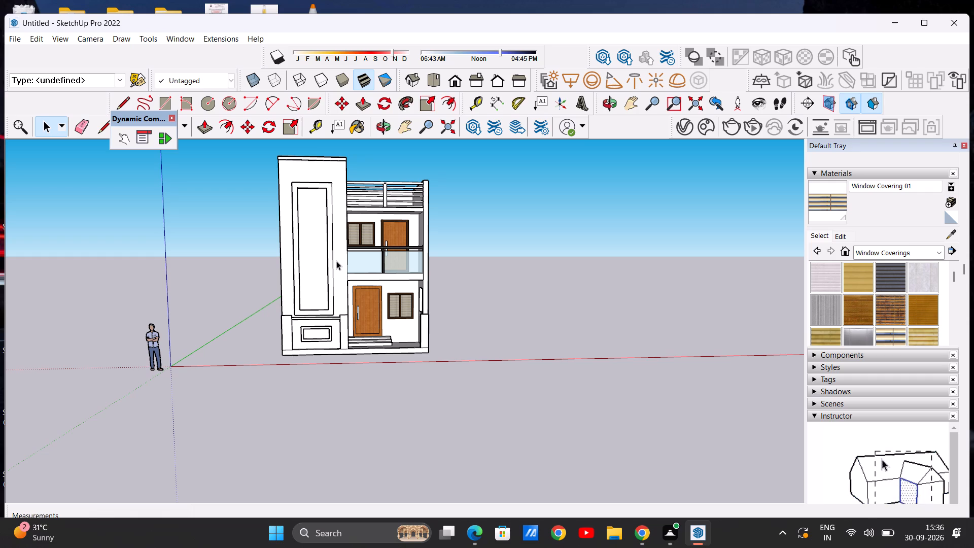
pyautogui.scroll(-5, 336, 263)
pyautogui.scroll(3, 353, 265)
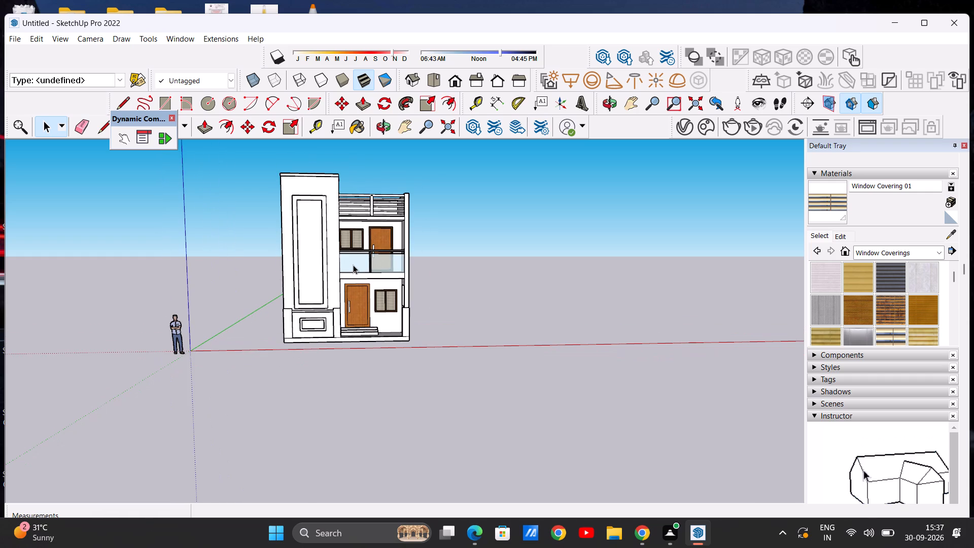
pyautogui.scroll(1, 353, 265)
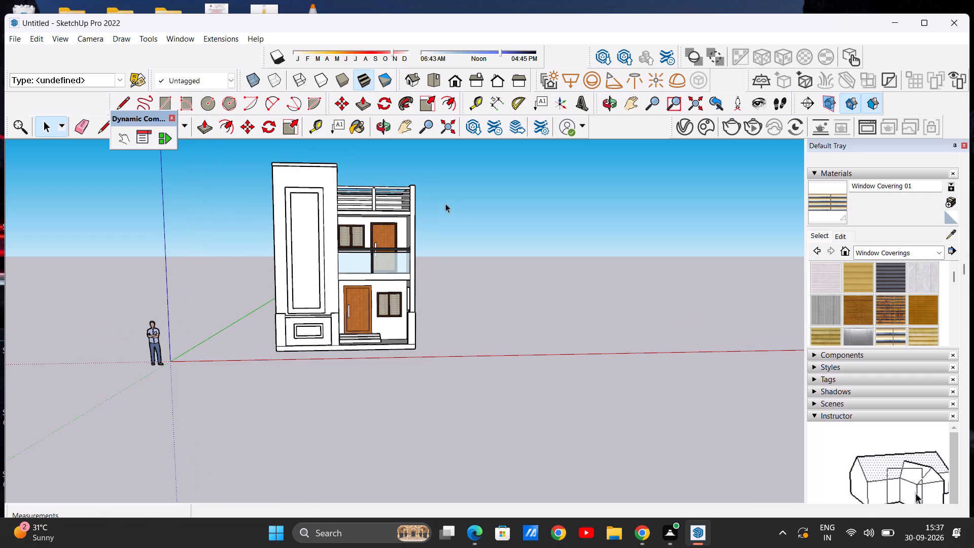
# Paint the terrace railing's top handrail and centre post with dark grey Color M07 from the Colors collection.
pyautogui.scroll(8, 409, 189)
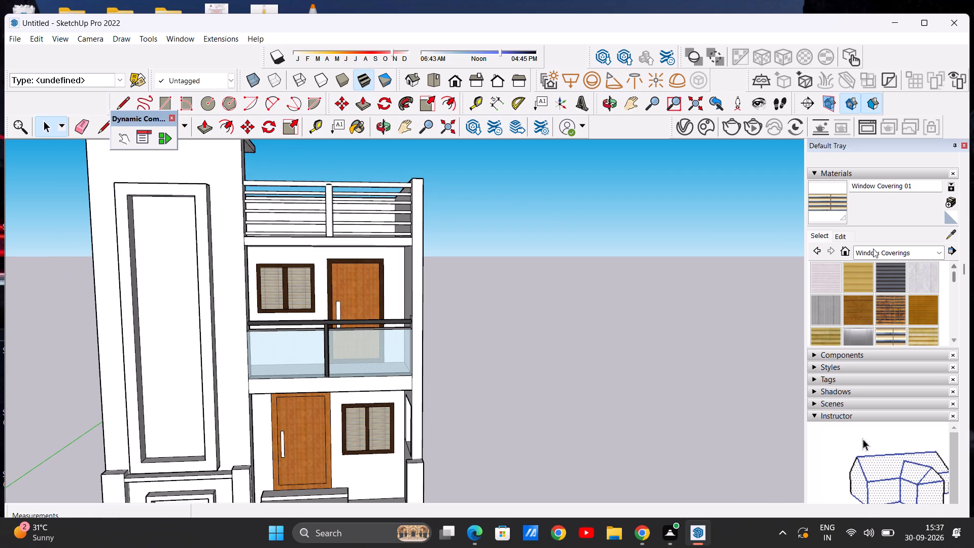
pyautogui.click(936, 254)
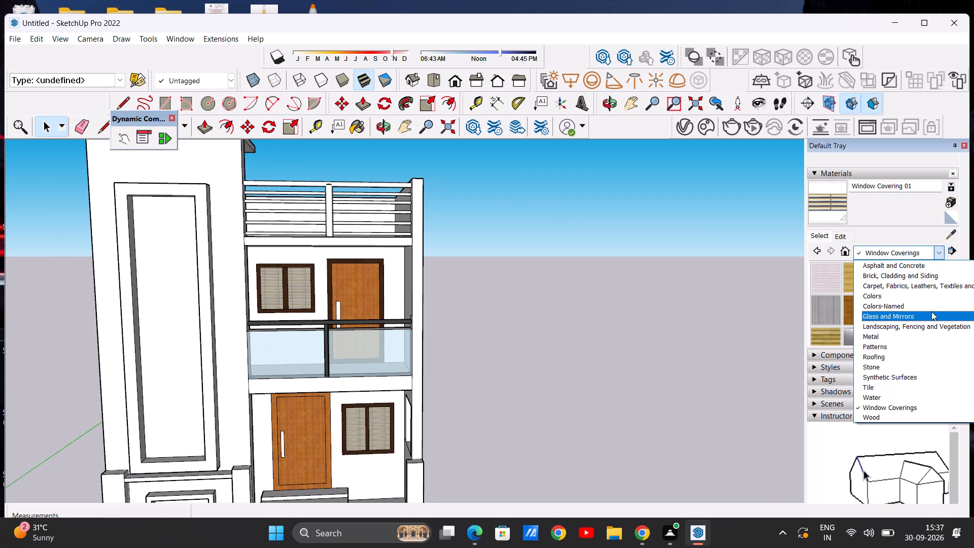
pyautogui.click(925, 300)
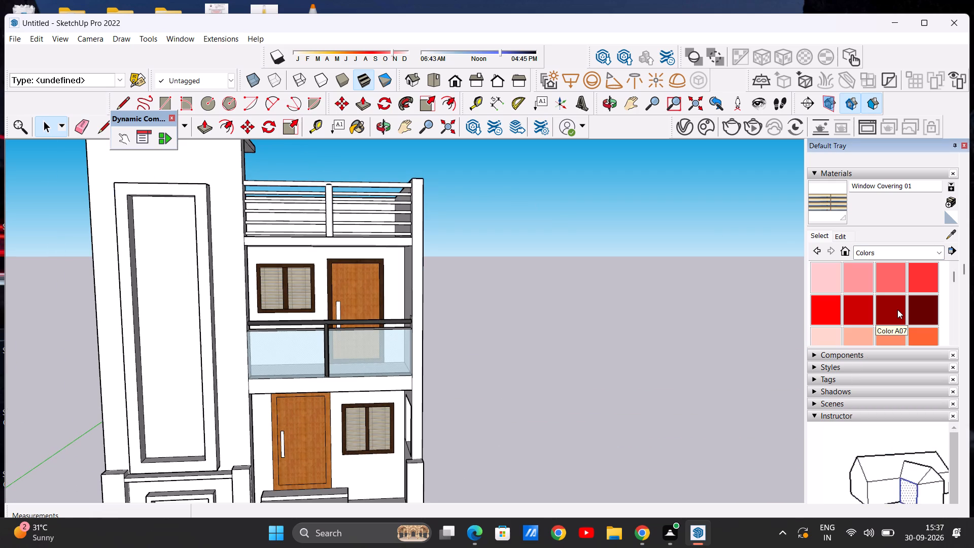
pyautogui.scroll(-10, 894, 313)
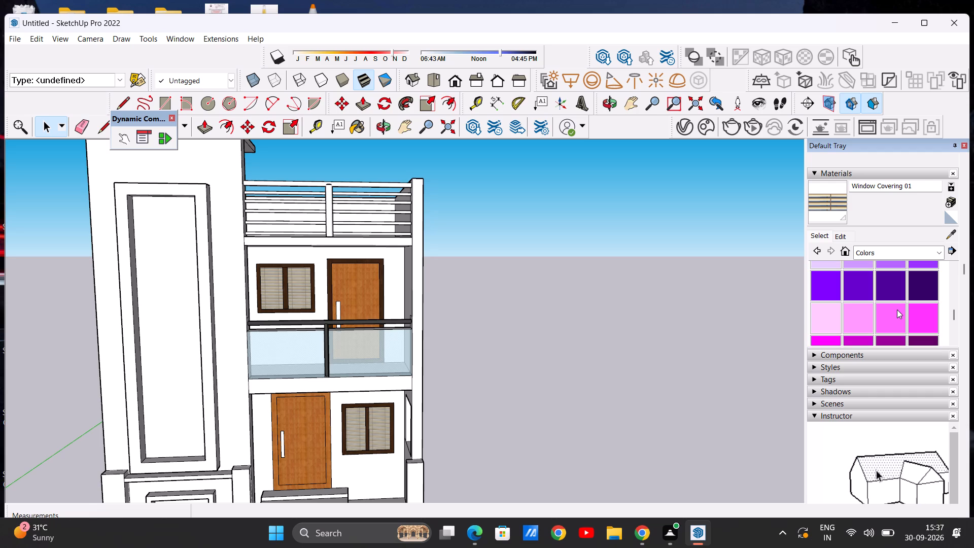
pyautogui.scroll(-1, 897, 310)
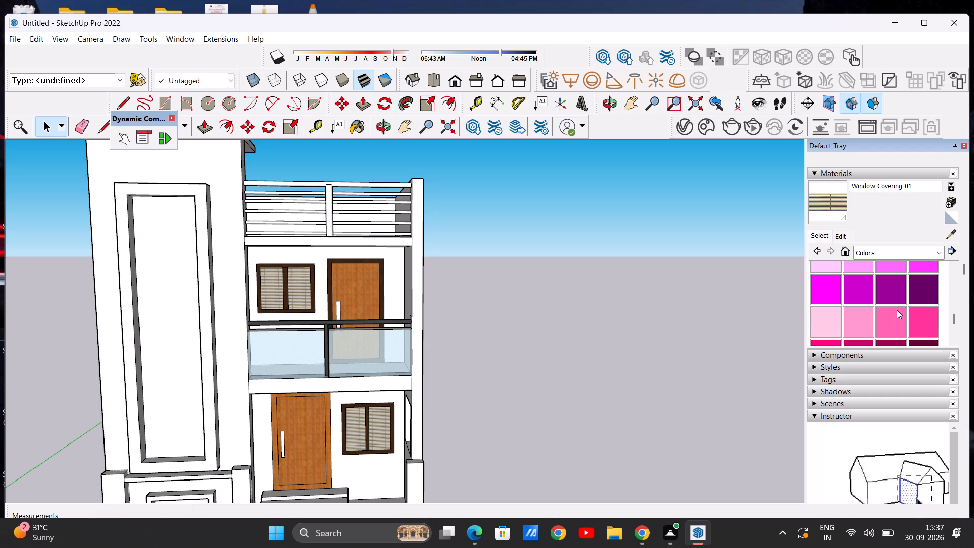
pyautogui.scroll(-2, 897, 310)
pyautogui.click(925, 296)
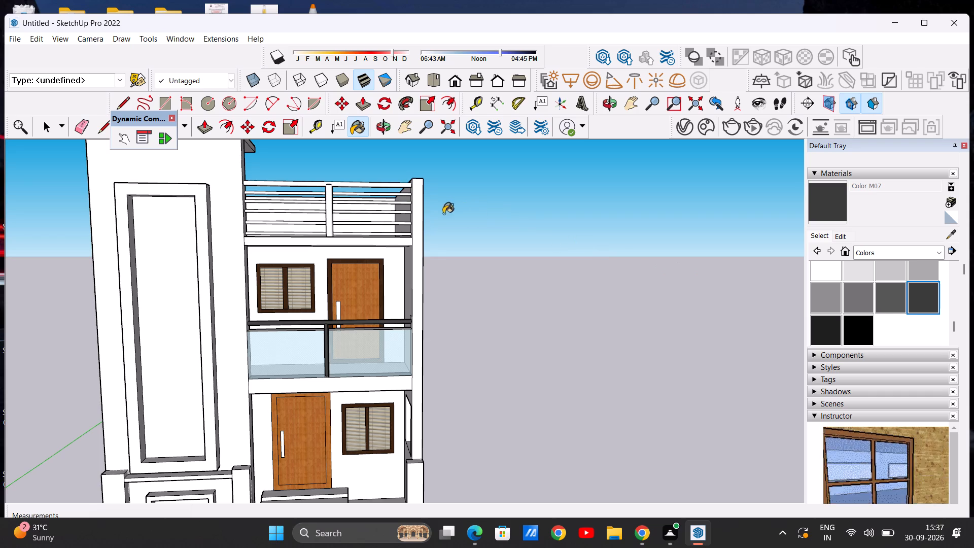
pyautogui.scroll(14, 300, 181)
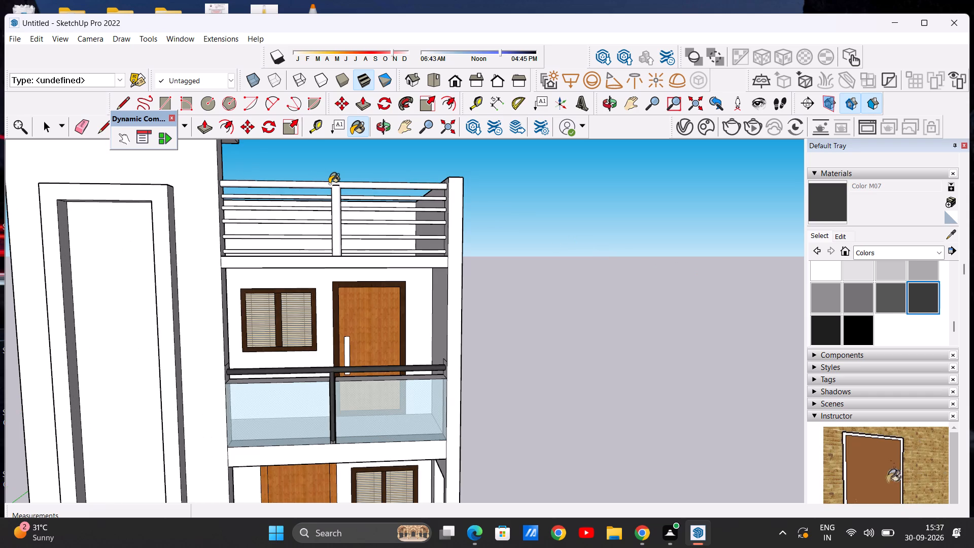
pyautogui.scroll(3, 329, 184)
pyautogui.click(329, 184)
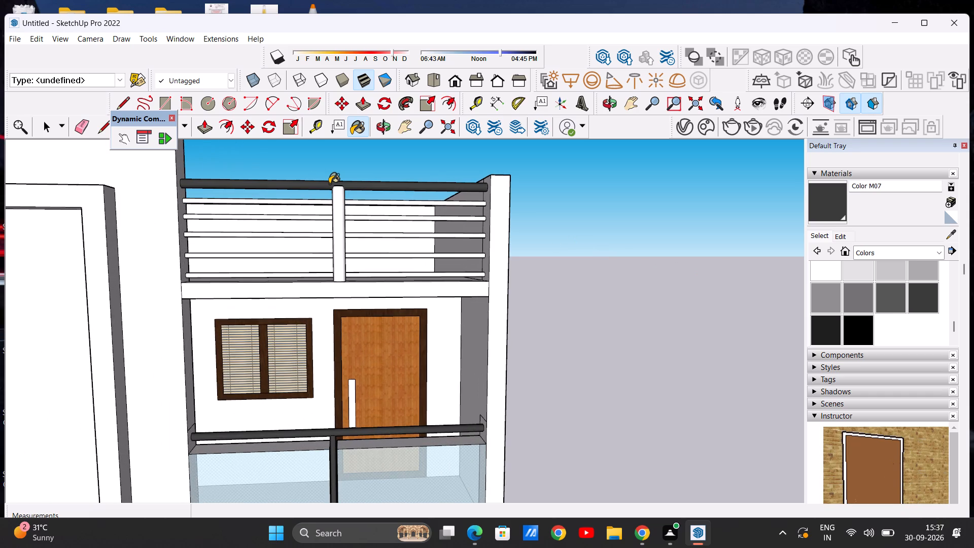
pyautogui.click(338, 226)
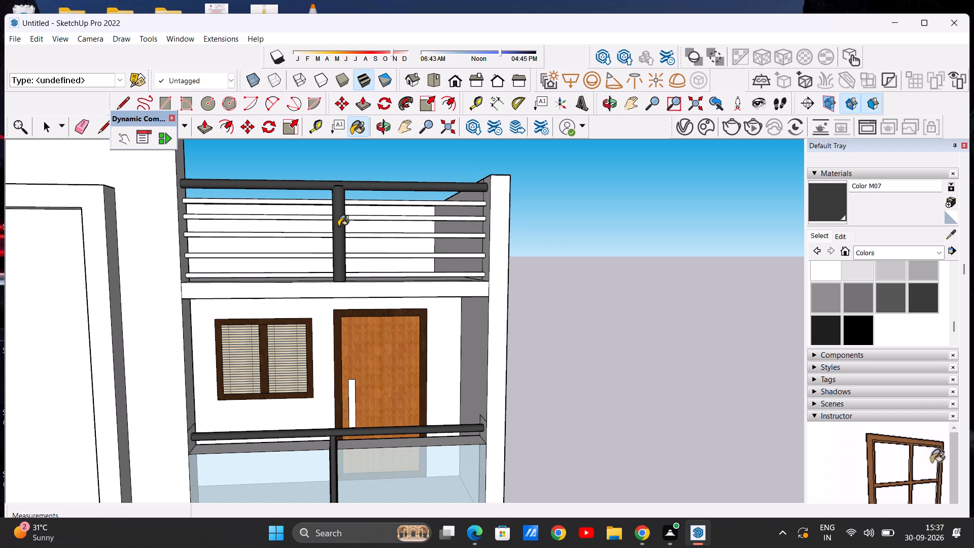
# Paint the five thin horizontal bars of the terrace railing with Color M07.
pyautogui.scroll(-5, 342, 221)
pyautogui.scroll(9, 293, 209)
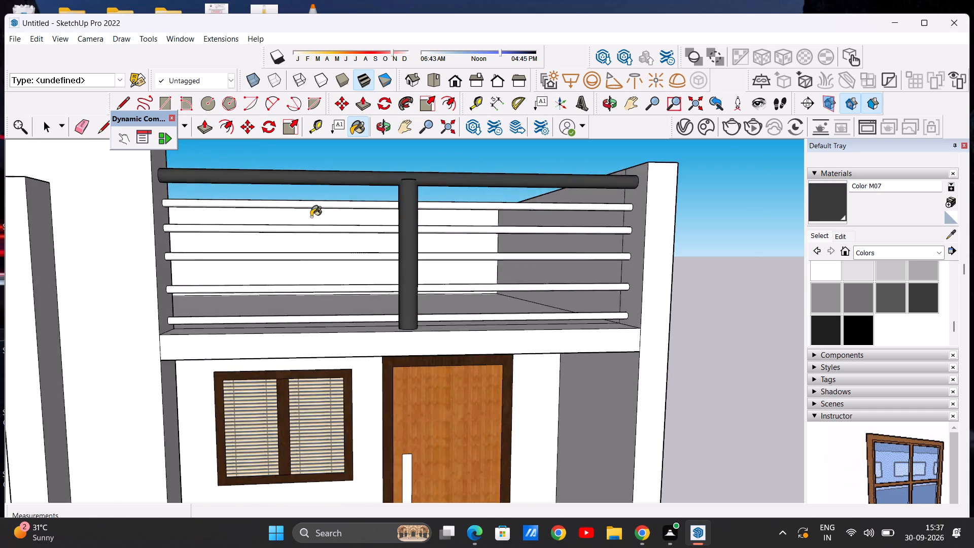
pyautogui.scroll(3, 311, 217)
pyautogui.scroll(-6, 317, 205)
pyautogui.click(323, 197)
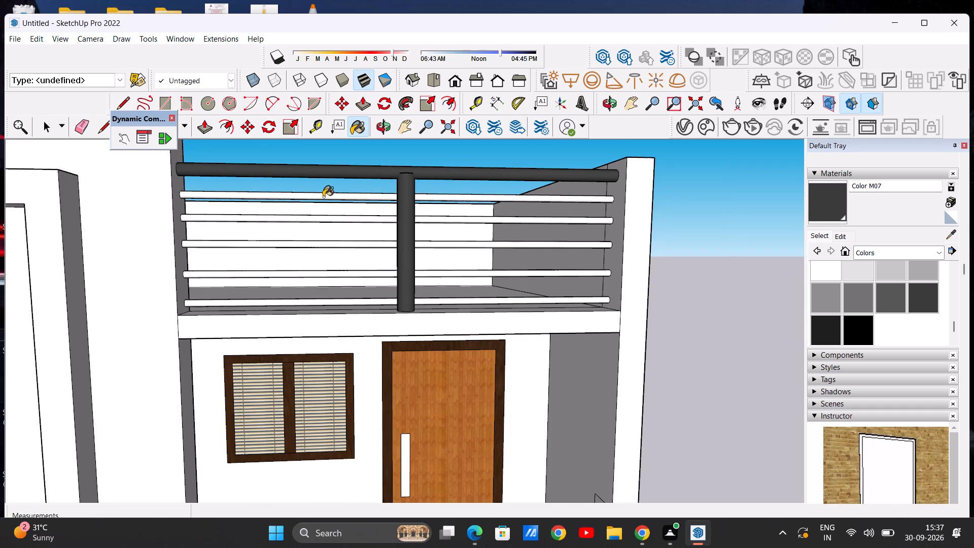
pyautogui.scroll(6, 324, 231)
pyautogui.scroll(-4, 329, 206)
pyautogui.click(338, 194)
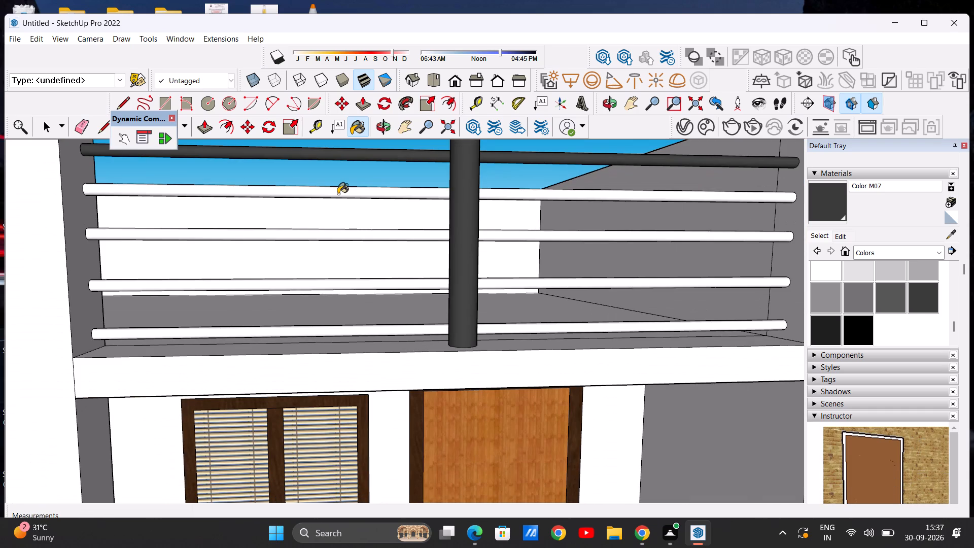
pyautogui.click(329, 232)
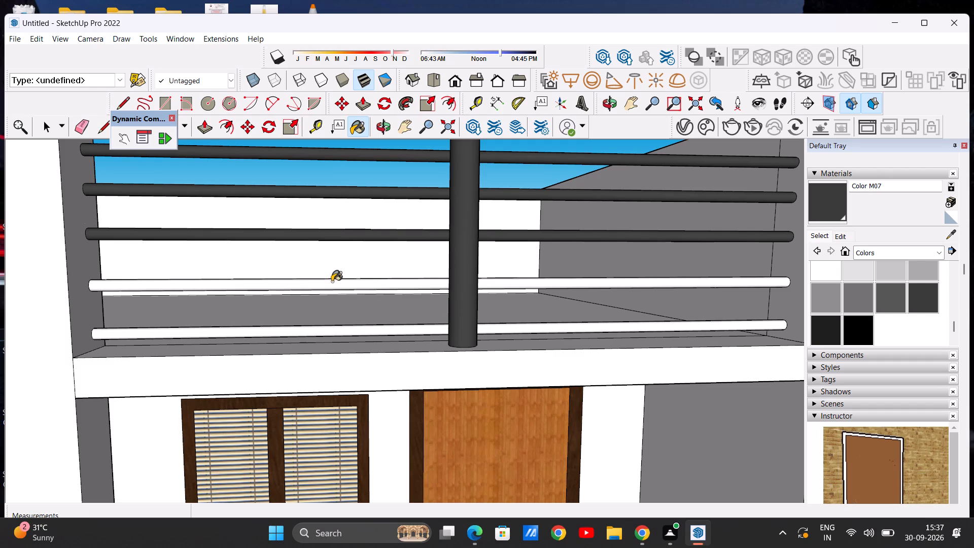
pyautogui.click(332, 282)
pyautogui.click(326, 329)
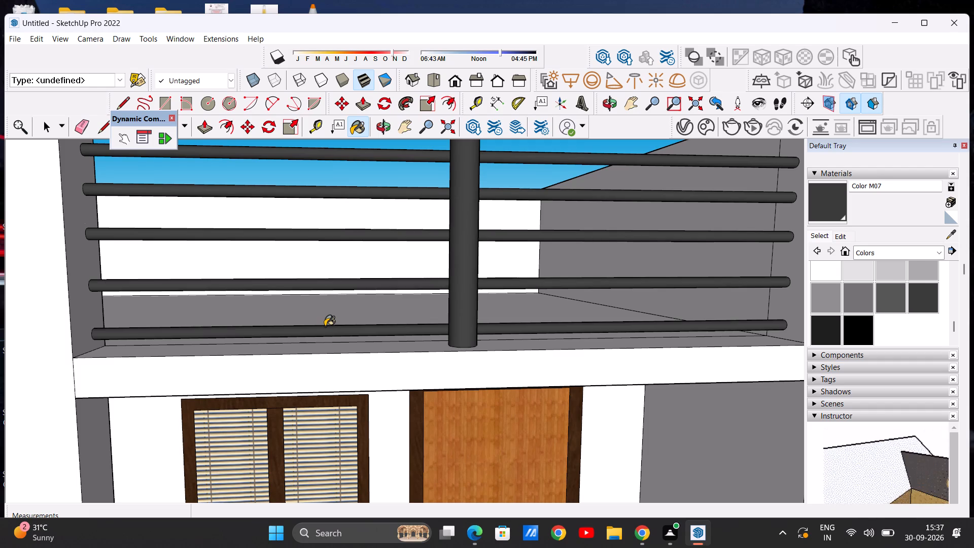
pyautogui.scroll(-8, 341, 288)
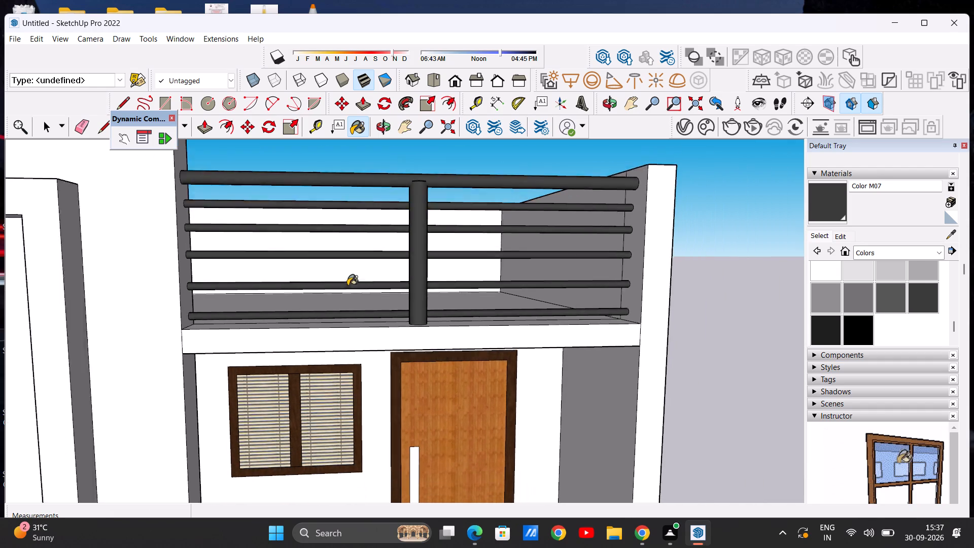
pyautogui.scroll(-10, 347, 286)
pyautogui.scroll(7, 396, 265)
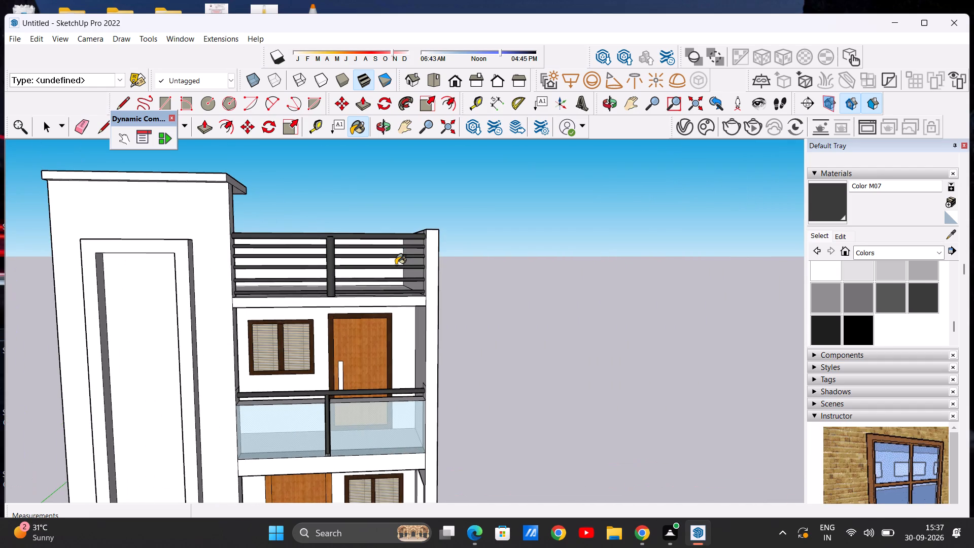
# Examine the painted terrace railing from several angles and within the whole facade.
pyautogui.press('space')
pyautogui.scroll(7, 287, 269)
pyautogui.scroll(-7, 335, 229)
pyautogui.moveTo(353, 210); pyautogui.dragTo(332, 299, button='middle')
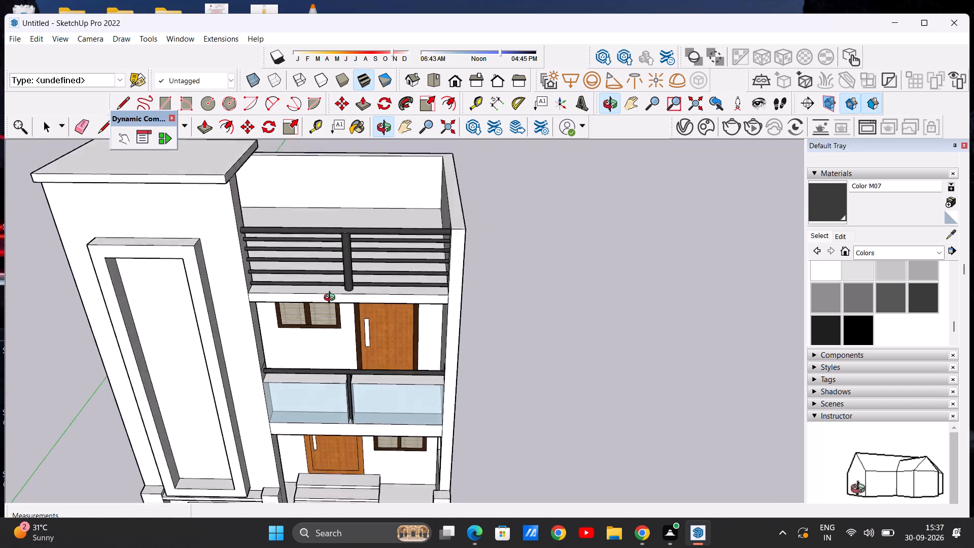
pyautogui.moveTo(332, 299); pyautogui.dragTo(469, 228, button='middle')
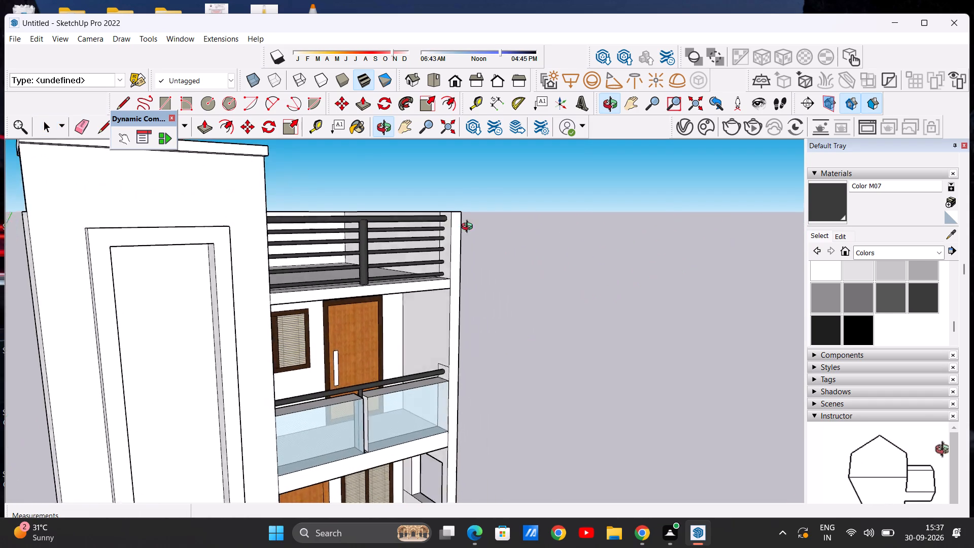
pyautogui.moveTo(469, 228); pyautogui.dragTo(354, 214, button='middle')
pyautogui.scroll(-12, 354, 254)
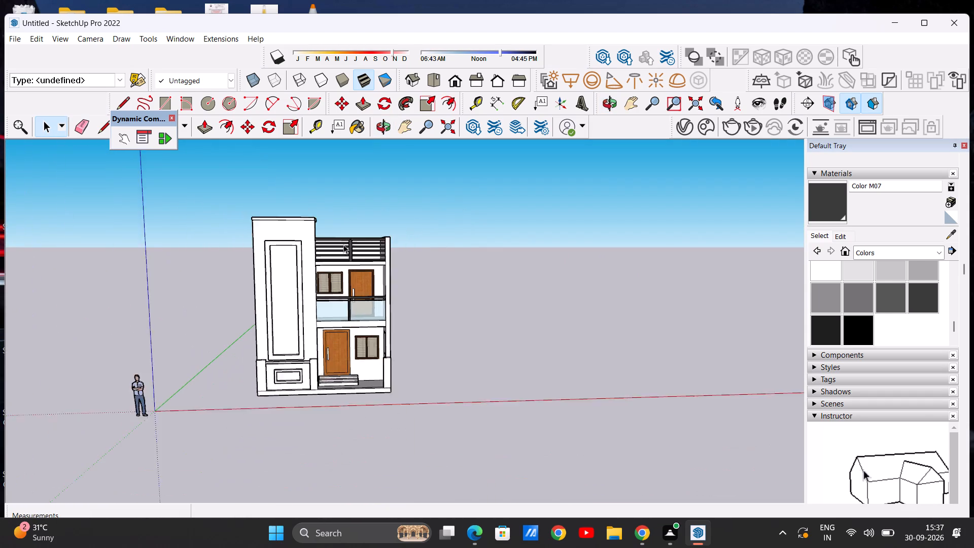
pyautogui.scroll(5, 342, 328)
pyautogui.moveTo(340, 320); pyautogui.dragTo(336, 300, button='middle')
pyautogui.scroll(-8, 322, 327)
pyautogui.scroll(6, 289, 309)
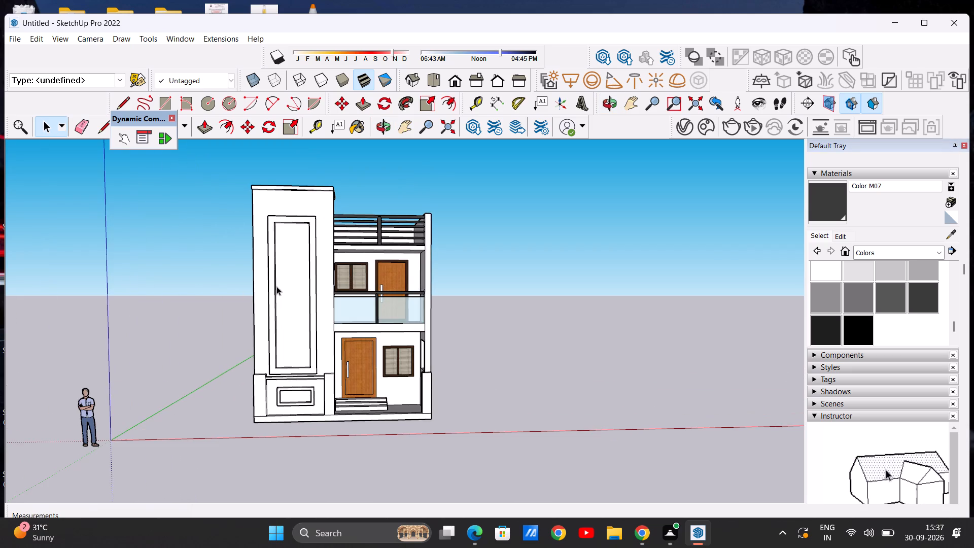
pyautogui.scroll(-5, 270, 276)
pyautogui.moveTo(314, 368); pyautogui.dragTo(187, 361, button='middle')
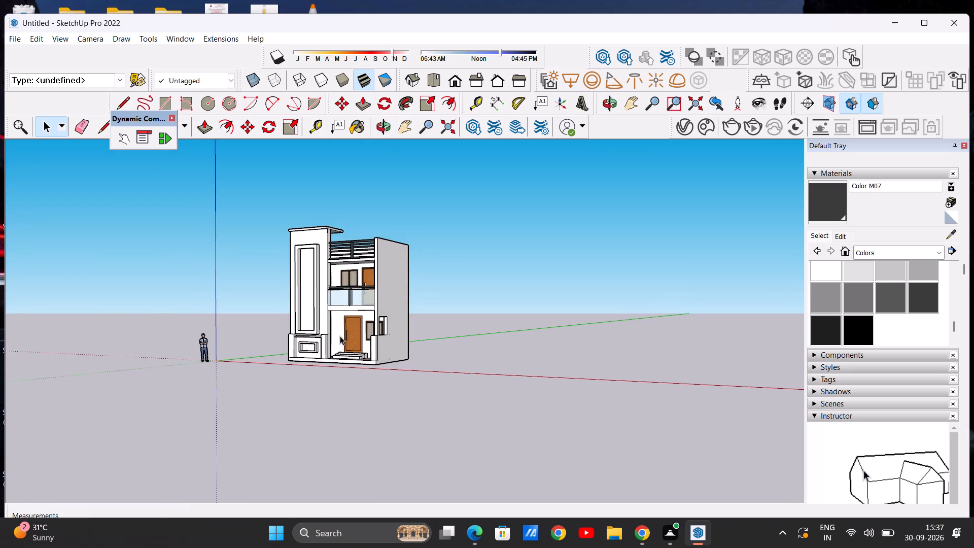
# Examine the ground-floor porch up close, including its steps, door, window and the low pillars on both sides.
pyautogui.scroll(12, 338, 343)
pyautogui.moveTo(324, 359); pyautogui.dragTo(374, 395, button='middle')
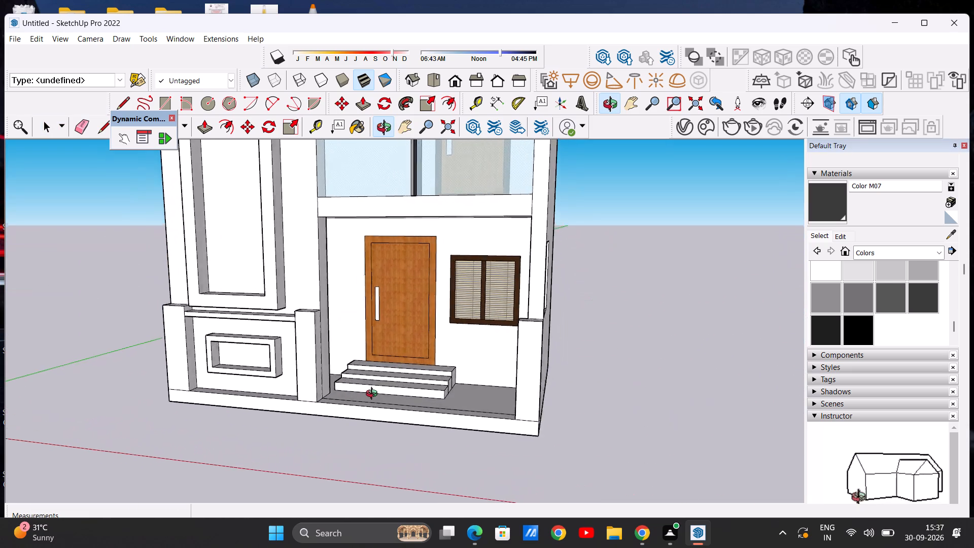
pyautogui.moveTo(374, 395); pyautogui.dragTo(323, 386, button='middle')
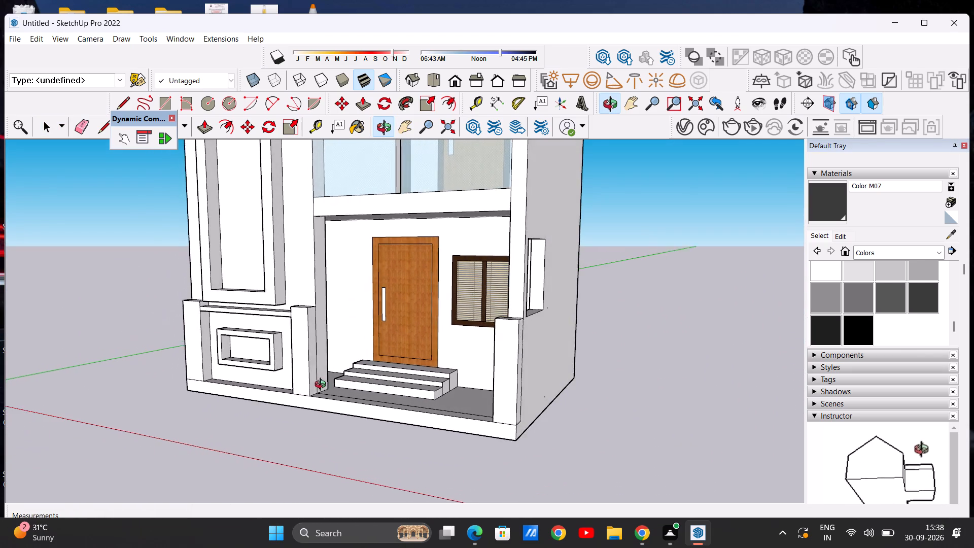
pyautogui.moveTo(323, 386); pyautogui.dragTo(310, 393, button='middle')
pyautogui.middleClick(308, 393)
pyautogui.scroll(1, 318, 396)
pyautogui.moveTo(319, 397); pyautogui.dragTo(386, 453, button='middle')
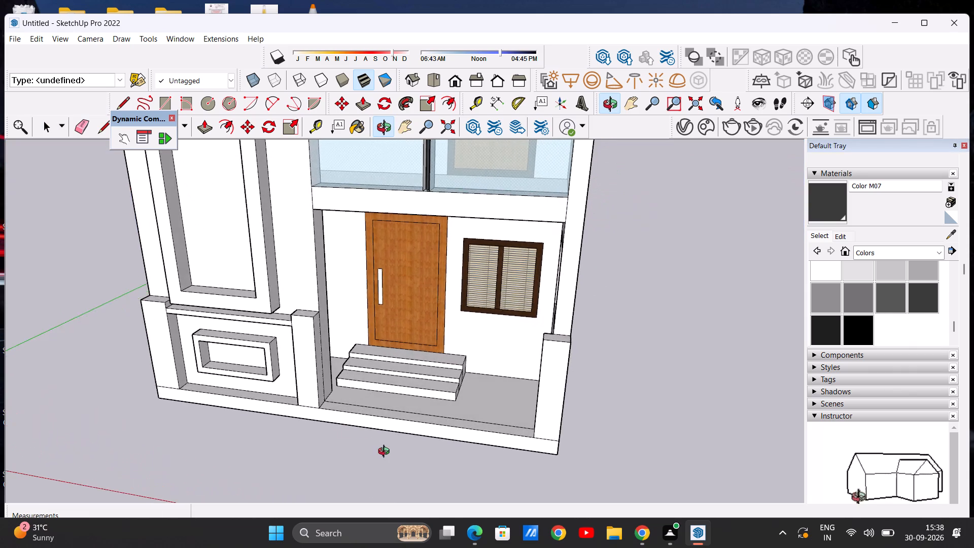
pyautogui.moveTo(386, 453); pyautogui.dragTo(265, 403, button='middle')
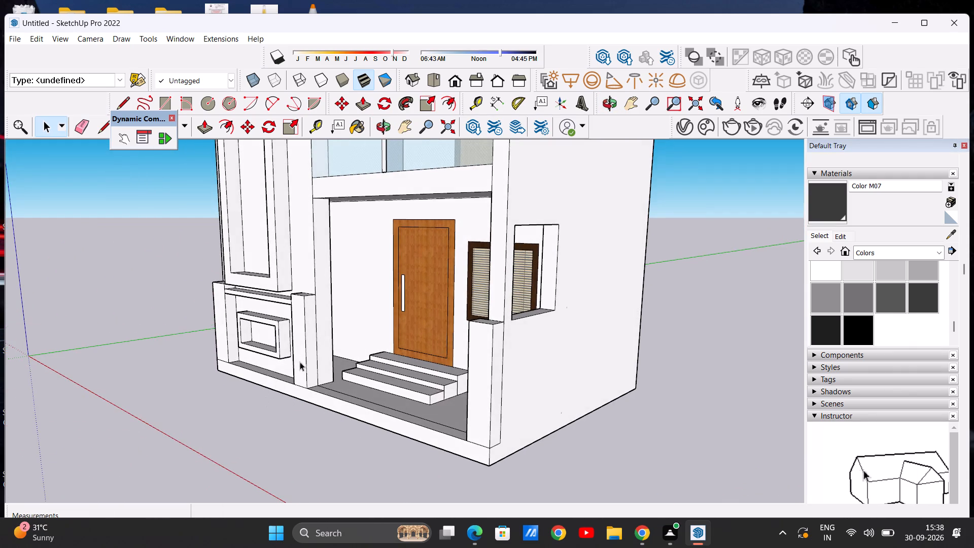
pyautogui.moveTo(304, 371); pyautogui.dragTo(353, 405, button='middle')
pyautogui.scroll(4, 314, 339)
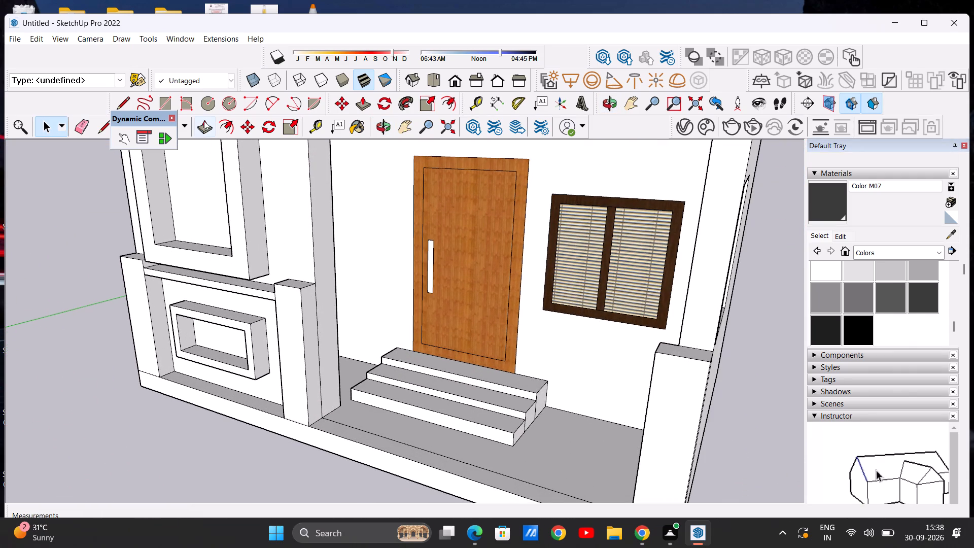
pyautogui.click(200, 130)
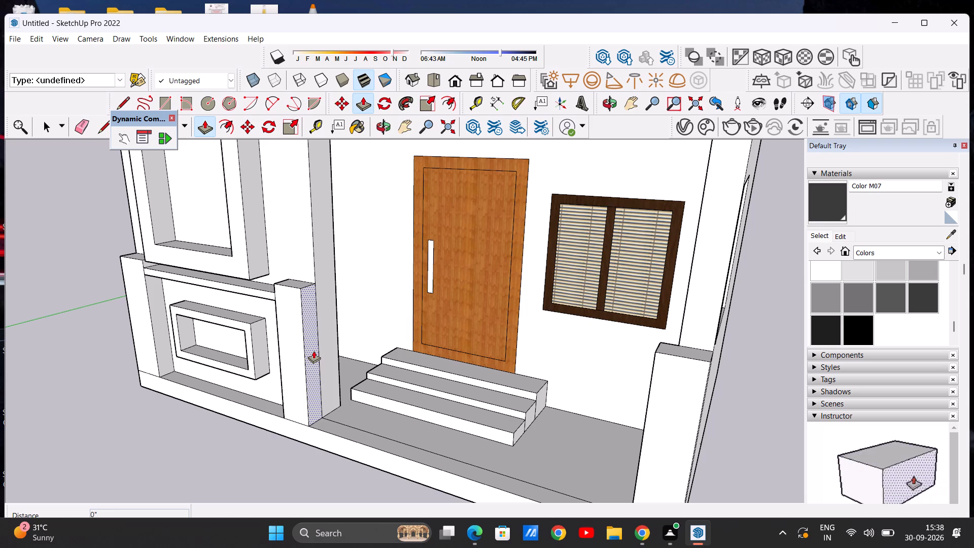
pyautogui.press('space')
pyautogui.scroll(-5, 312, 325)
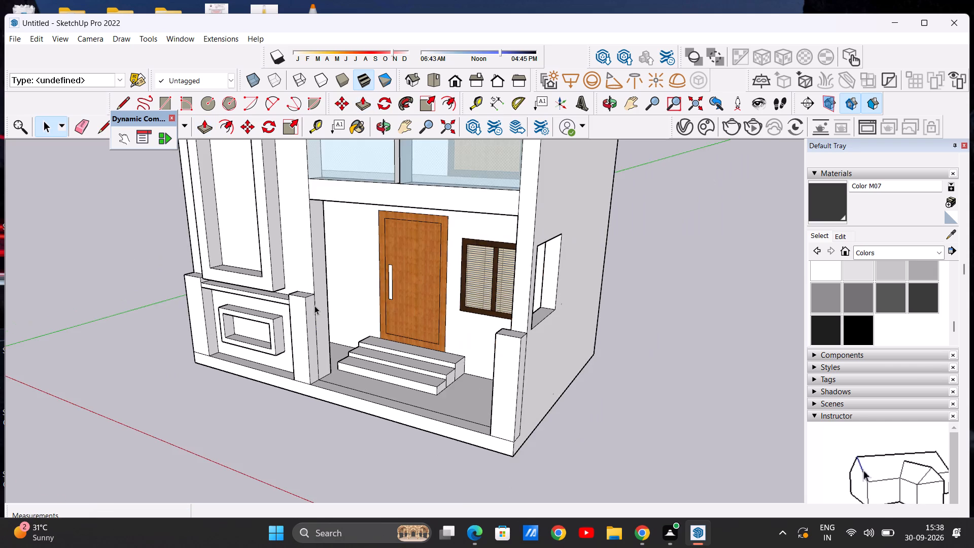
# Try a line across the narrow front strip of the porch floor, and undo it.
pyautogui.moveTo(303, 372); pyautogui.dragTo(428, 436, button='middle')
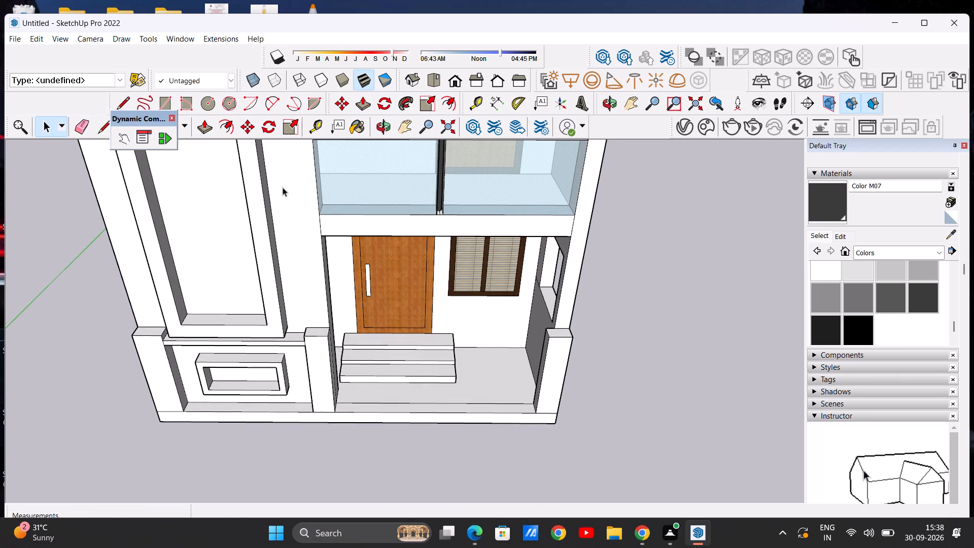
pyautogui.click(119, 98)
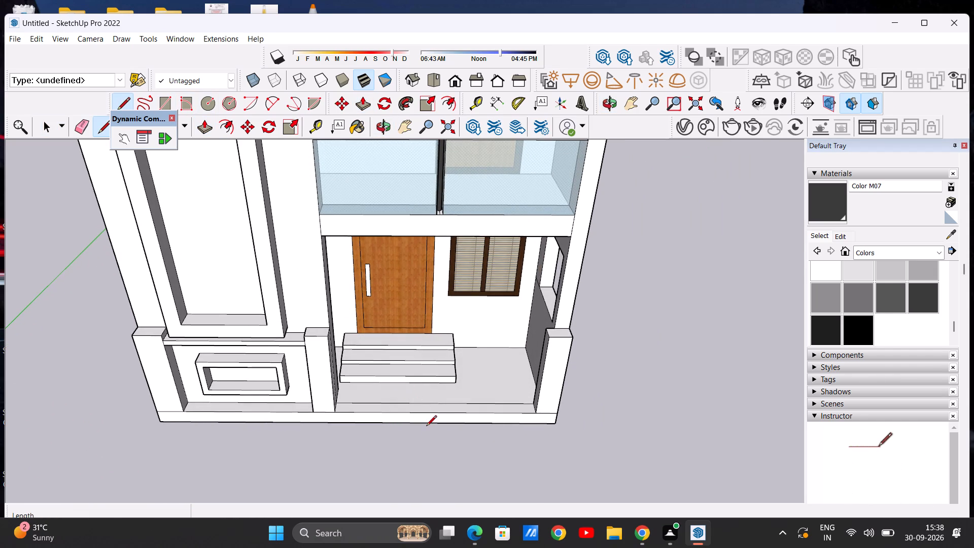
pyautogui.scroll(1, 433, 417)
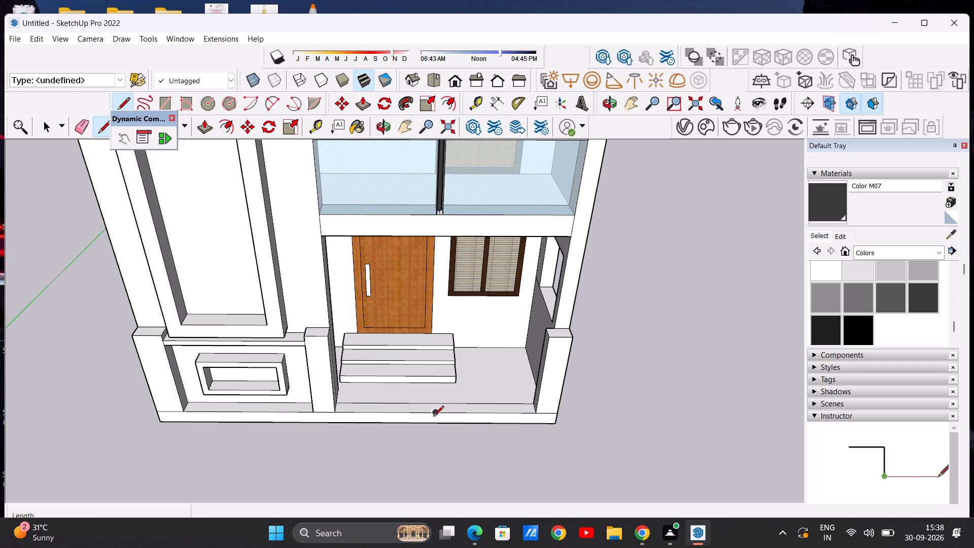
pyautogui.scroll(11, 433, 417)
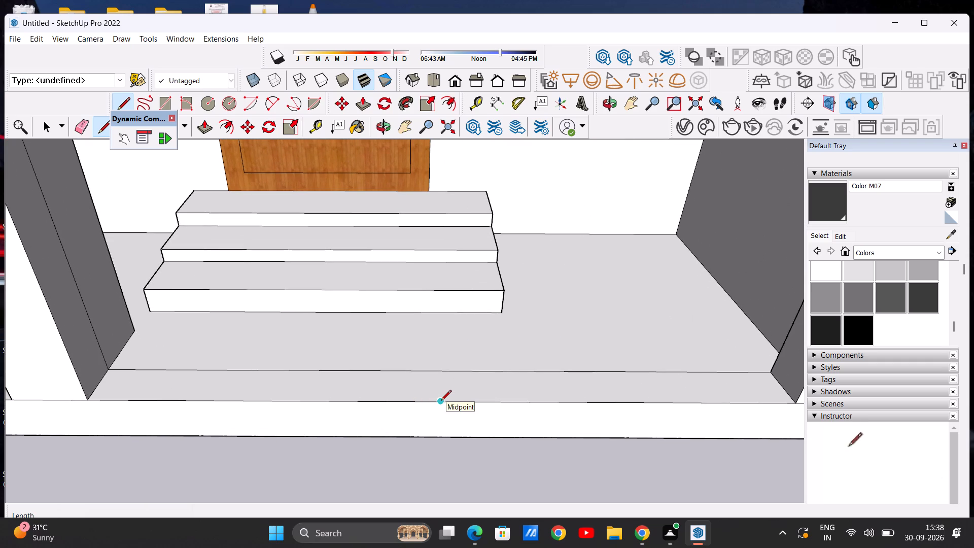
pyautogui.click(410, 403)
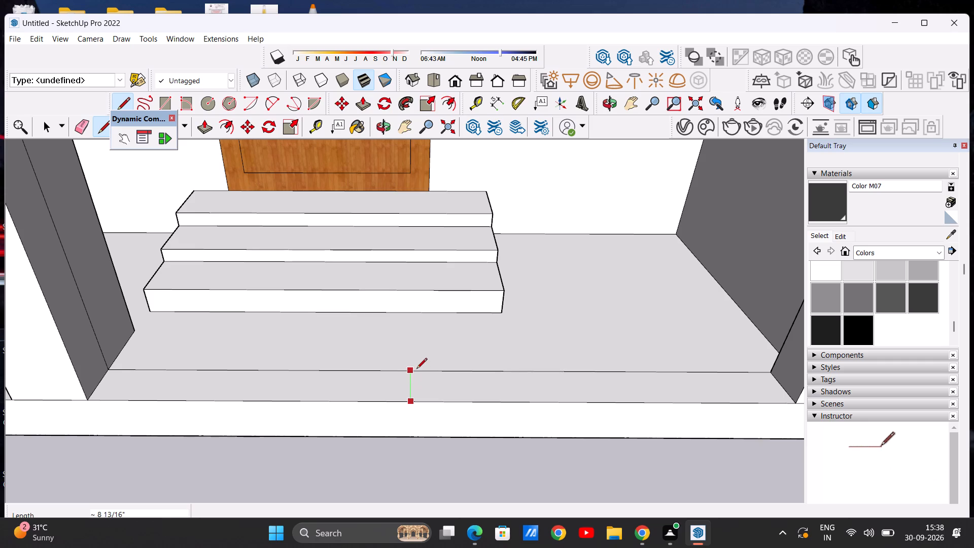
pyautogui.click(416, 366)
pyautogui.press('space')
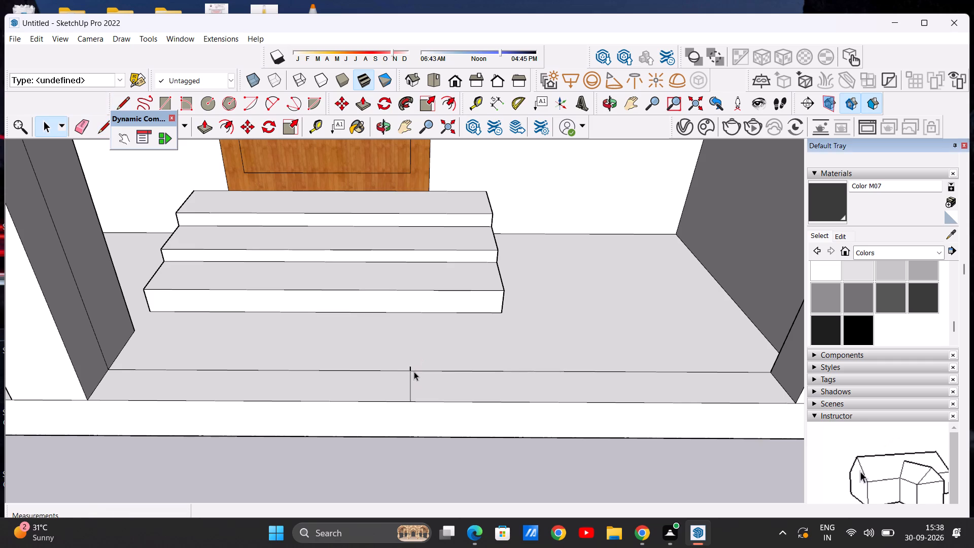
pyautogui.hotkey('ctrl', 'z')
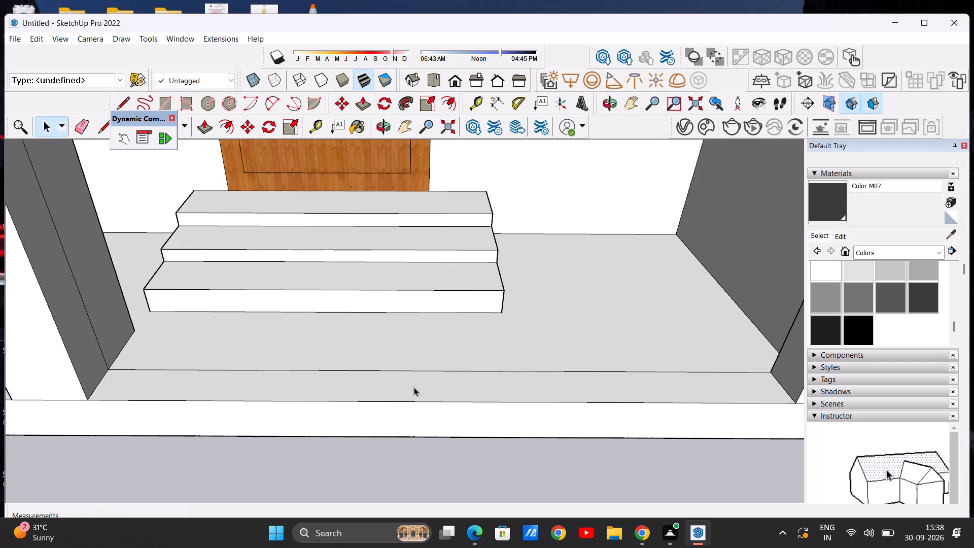
# Draw two short lines, each about 8 13/16" long, across the narrow front strip of the porch floor near its middle.
pyautogui.click(126, 100)
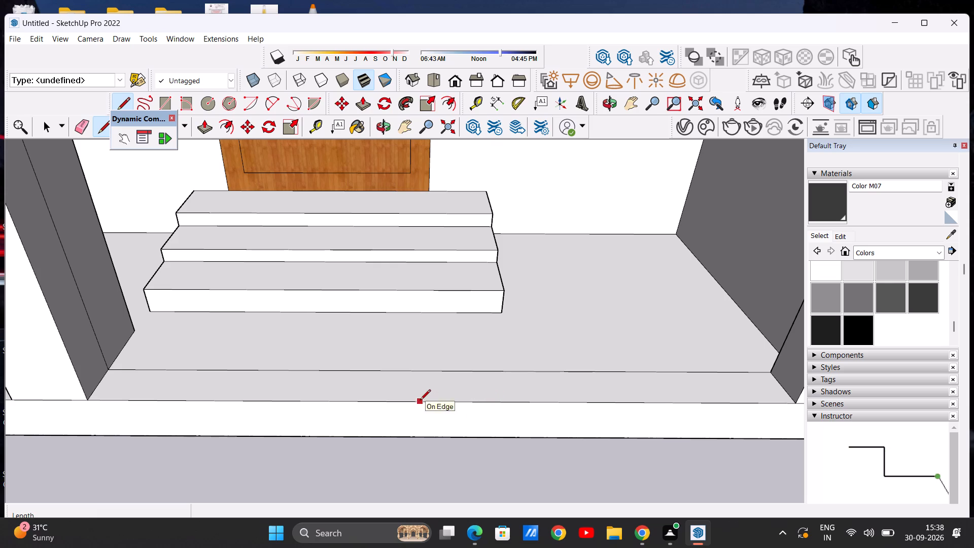
pyautogui.click(416, 401)
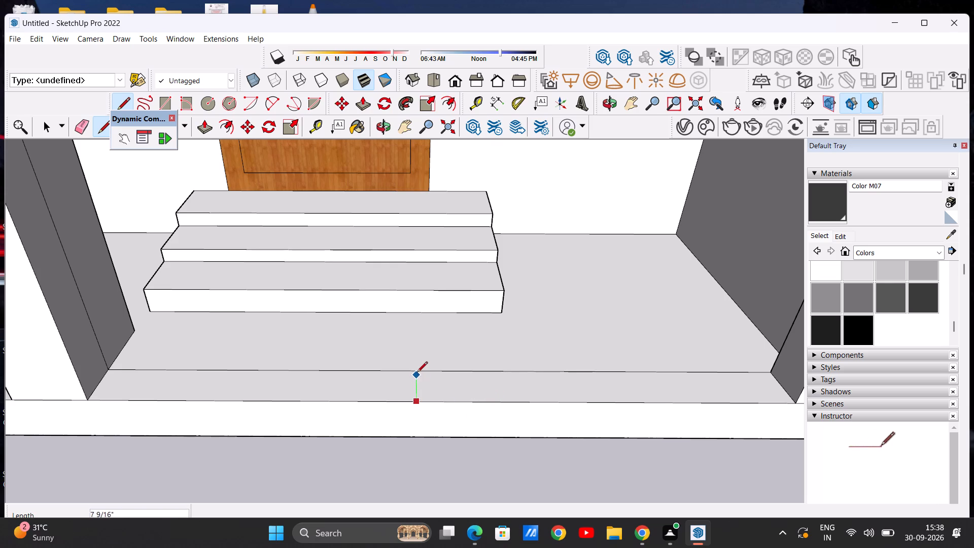
pyautogui.click(417, 371)
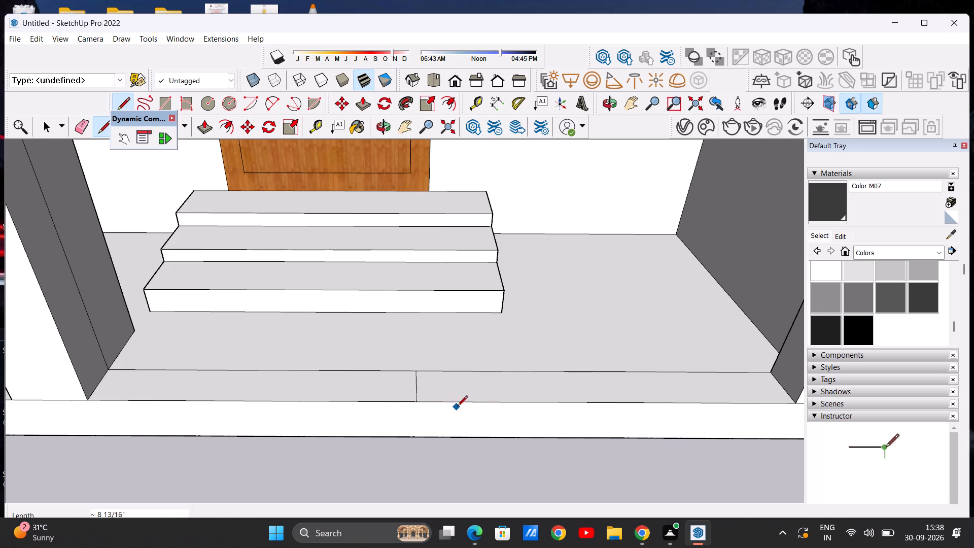
pyautogui.click(489, 401)
pyautogui.click(486, 372)
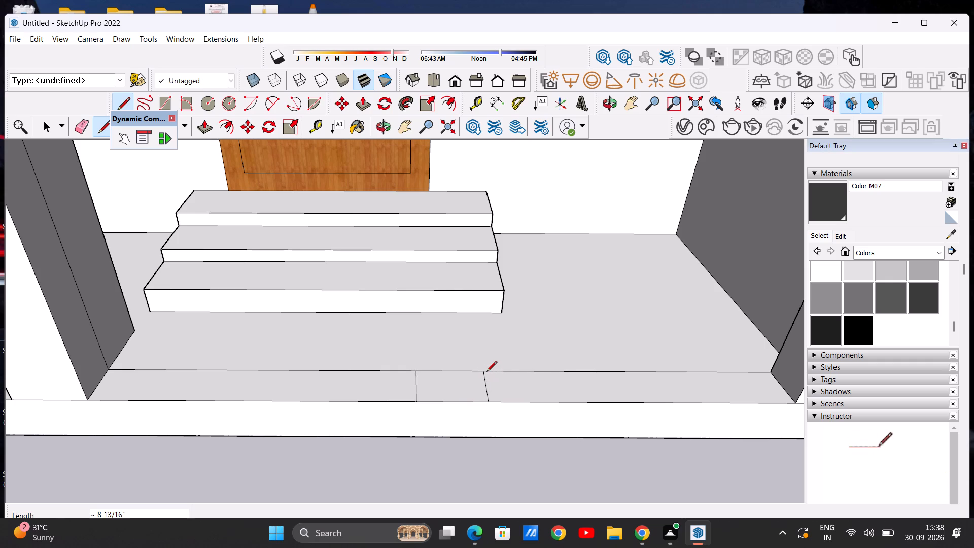
pyautogui.press('space')
# Draw a line about 8 13/16" long across the porch-side face of the low pillar beside the tower, near its top.
pyautogui.scroll(-9, 387, 351)
pyautogui.moveTo(420, 414); pyautogui.dragTo(427, 391, button='middle')
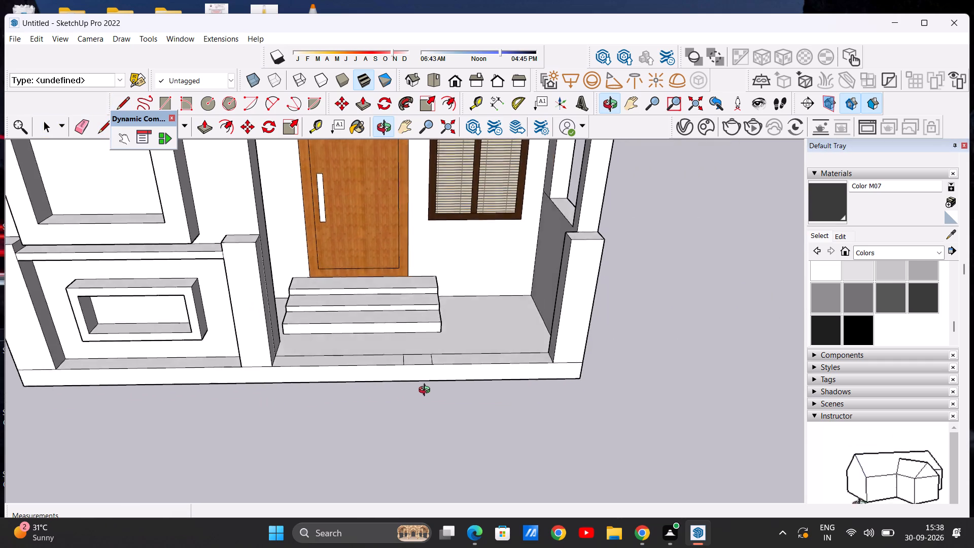
pyautogui.moveTo(427, 391); pyautogui.dragTo(422, 371, button='middle')
pyautogui.scroll(1, 423, 367)
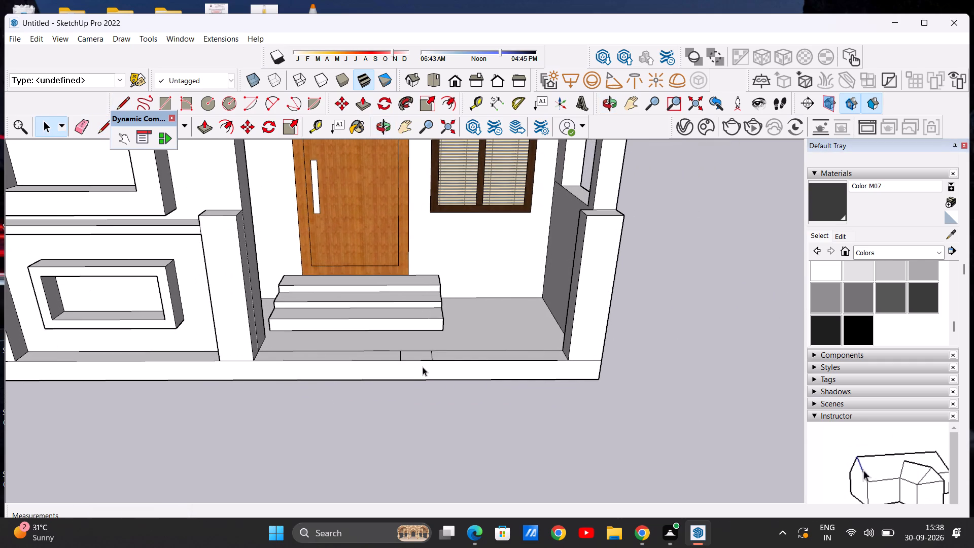
pyautogui.scroll(-2, 424, 367)
pyautogui.moveTo(436, 384); pyautogui.dragTo(337, 361, button='middle')
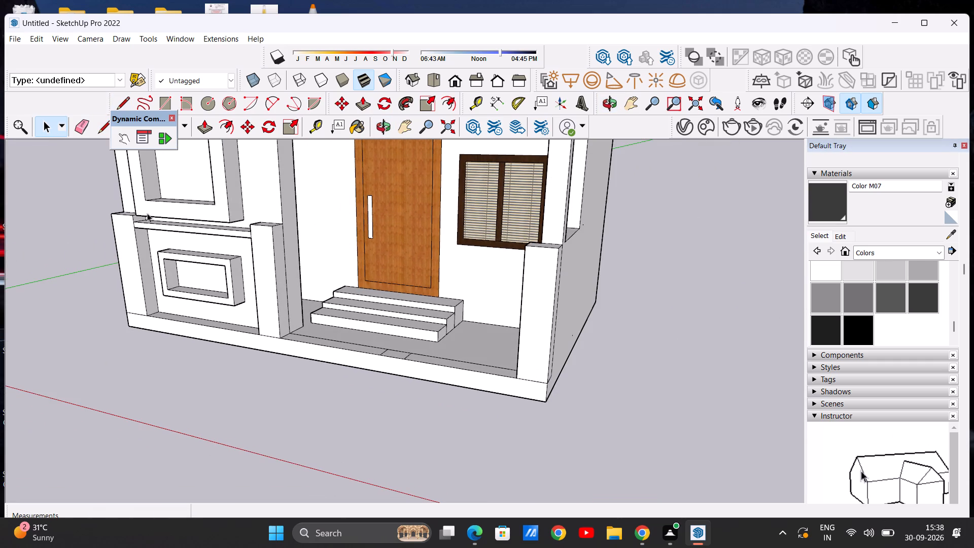
pyautogui.click(123, 95)
pyautogui.scroll(5, 277, 249)
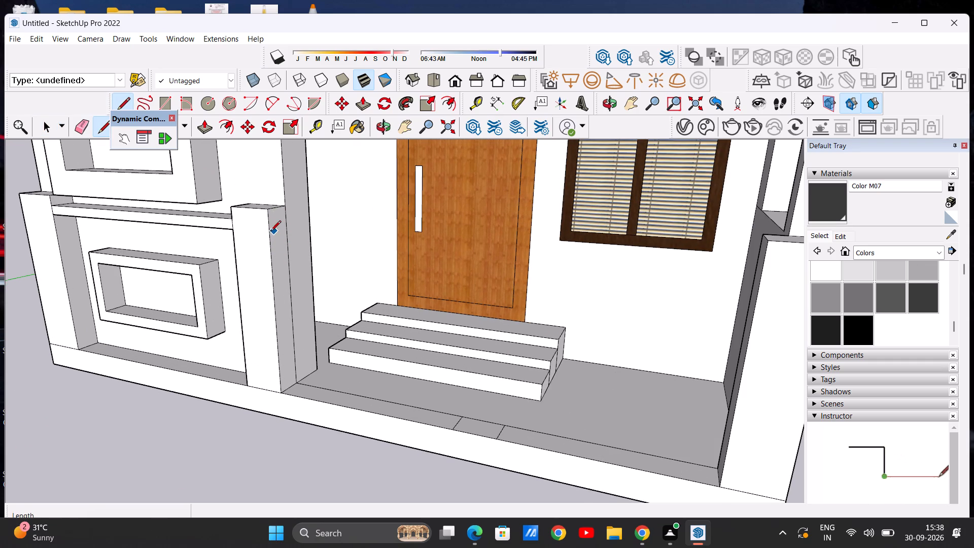
pyautogui.click(269, 232)
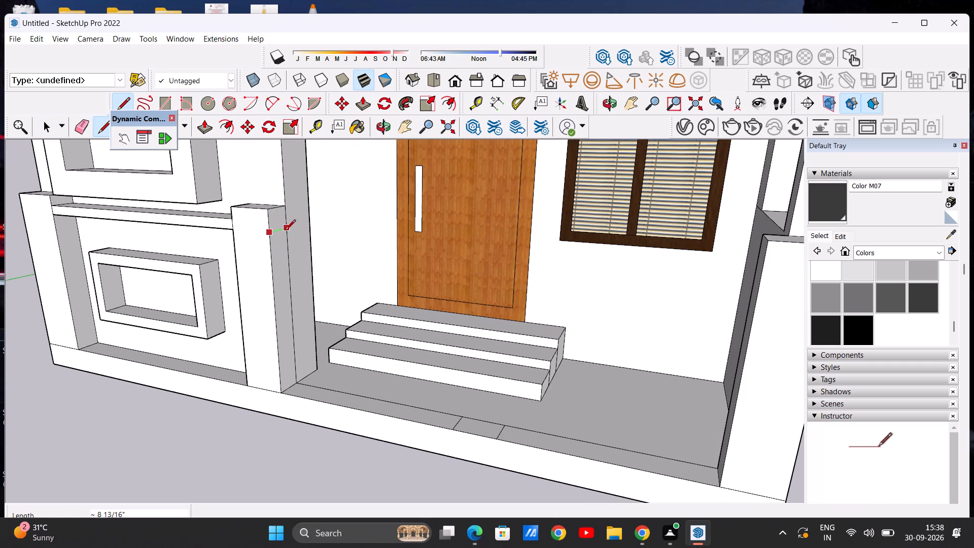
pyautogui.click(287, 227)
pyautogui.press('space')
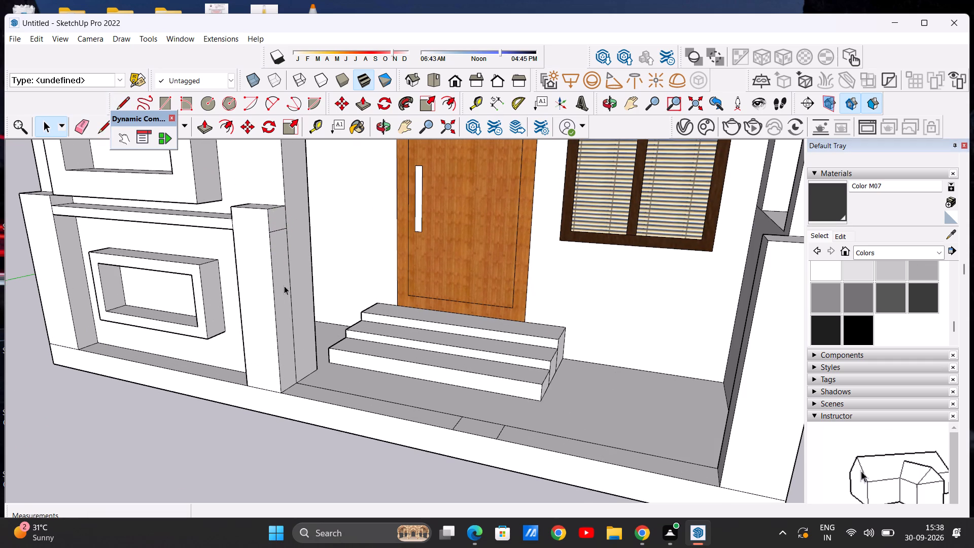
# Draw a line about 8 13/16" long across the porch-side face of the low pillar at the porch's outer end, near its top.
pyautogui.scroll(-10, 293, 279)
pyautogui.moveTo(308, 287); pyautogui.dragTo(460, 258, button='middle')
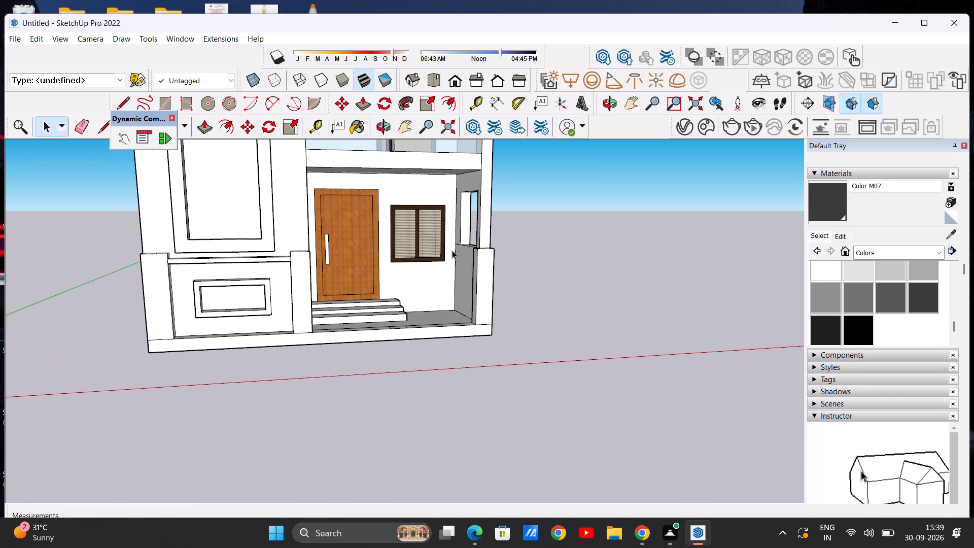
pyautogui.moveTo(407, 270); pyautogui.dragTo(311, 268, button='middle')
pyautogui.scroll(6, 310, 262)
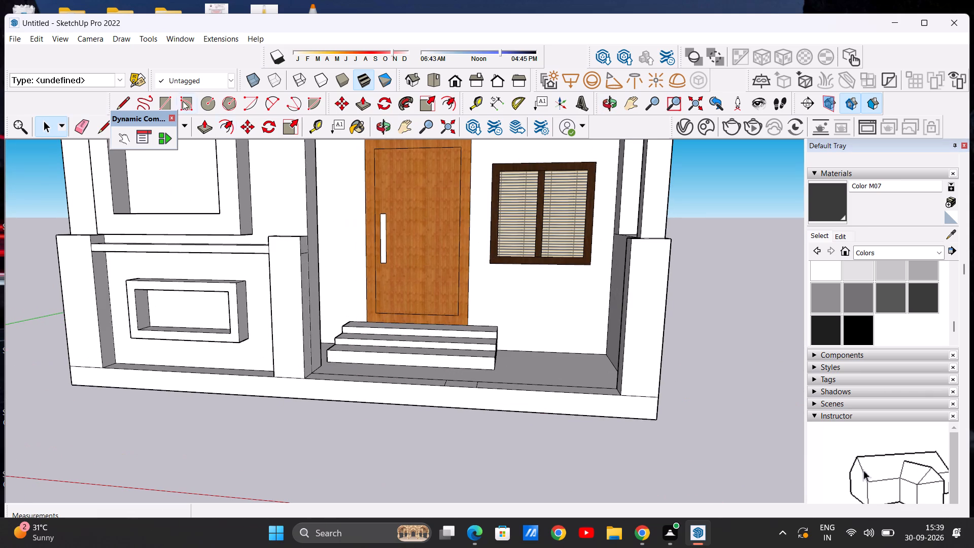
pyautogui.click(123, 101)
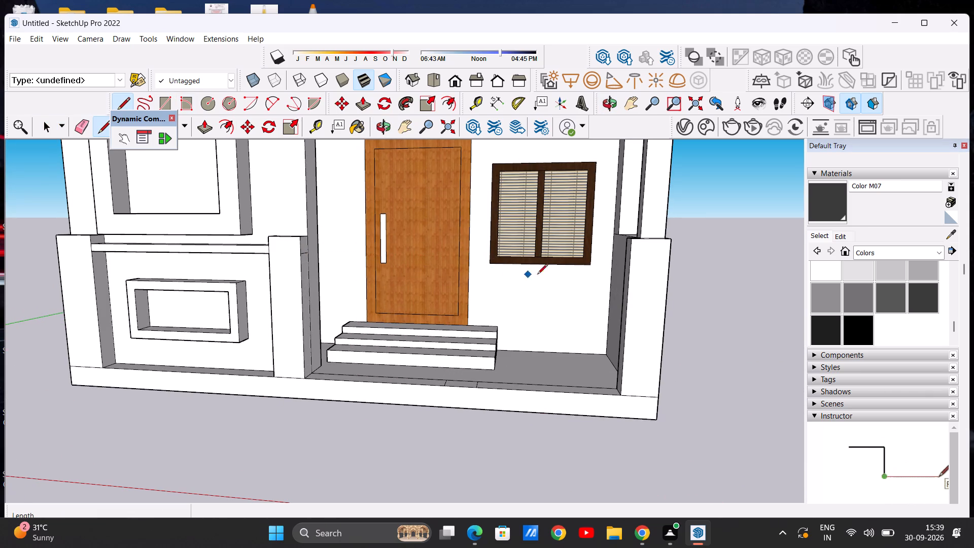
pyautogui.click(629, 260)
pyautogui.moveTo(626, 260); pyautogui.dragTo(637, 260, button='middle')
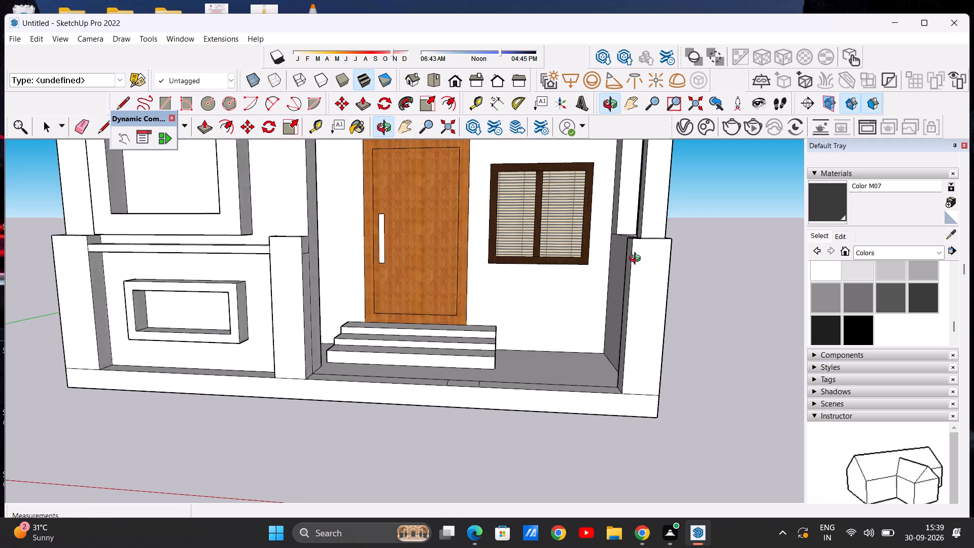
pyautogui.moveTo(637, 260); pyautogui.dragTo(688, 260, button='middle')
pyautogui.scroll(6, 648, 253)
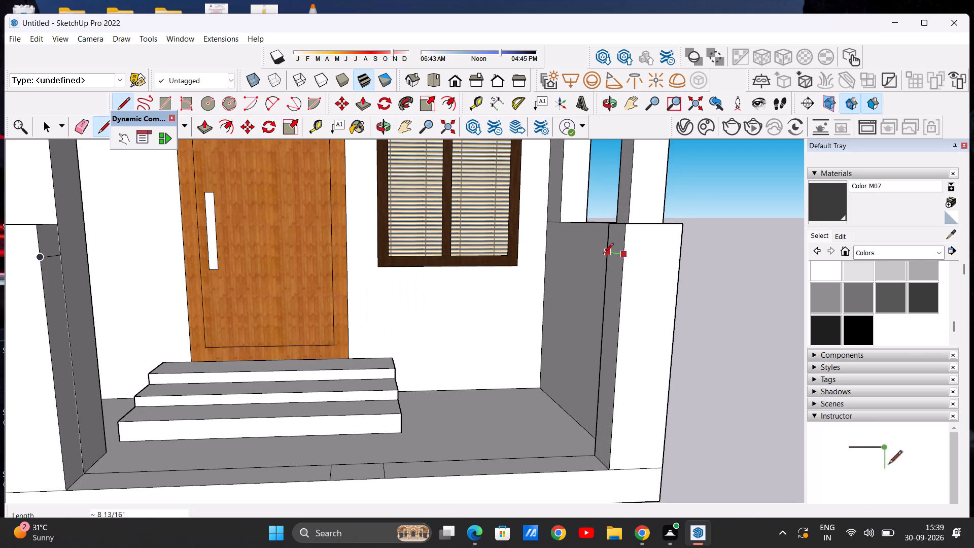
pyautogui.scroll(12, 606, 260)
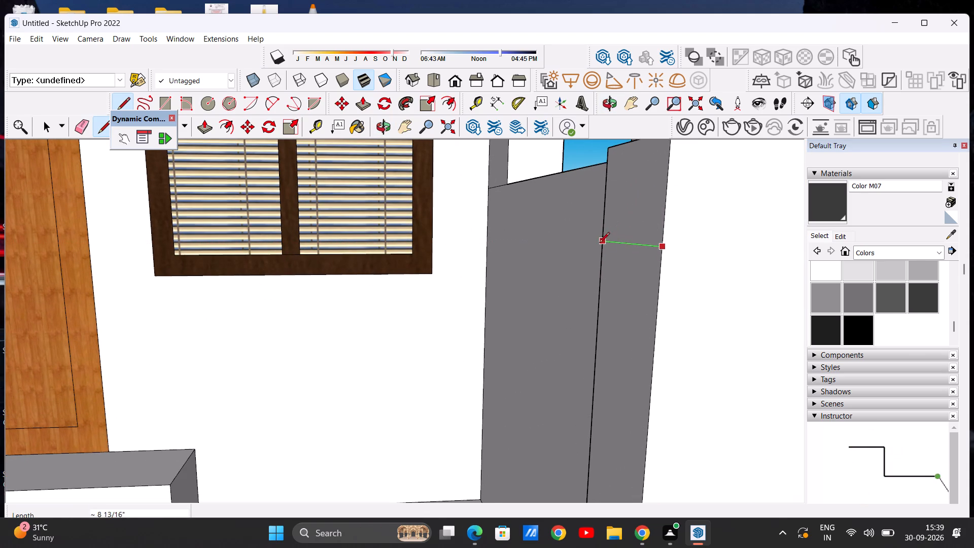
pyautogui.click(602, 242)
pyautogui.press('space')
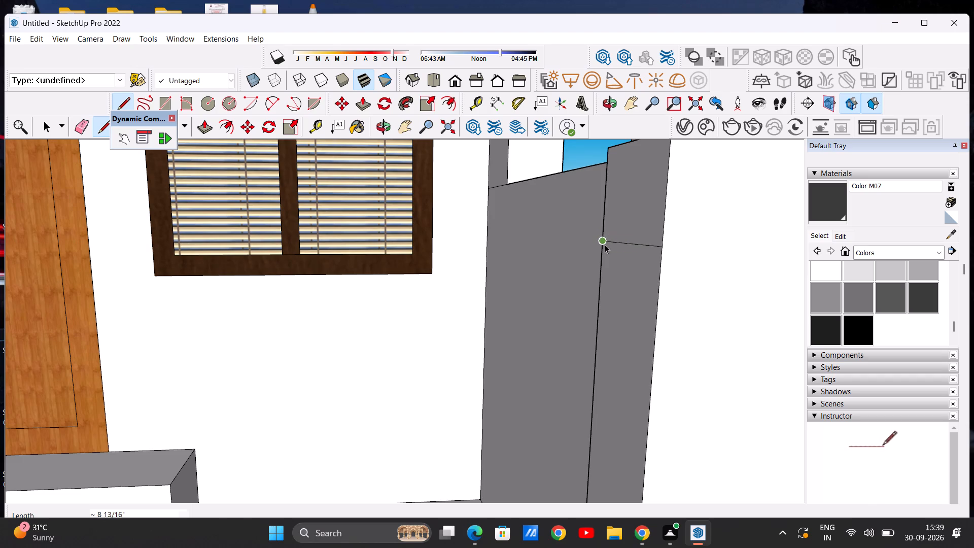
# Push/Pull the tower-side pillar's lower porch-side face about 4' 11 13/16" along the porch front, up to the nearer floor line.
pyautogui.scroll(-16, 527, 257)
pyautogui.moveTo(539, 267); pyautogui.dragTo(474, 245, button='middle')
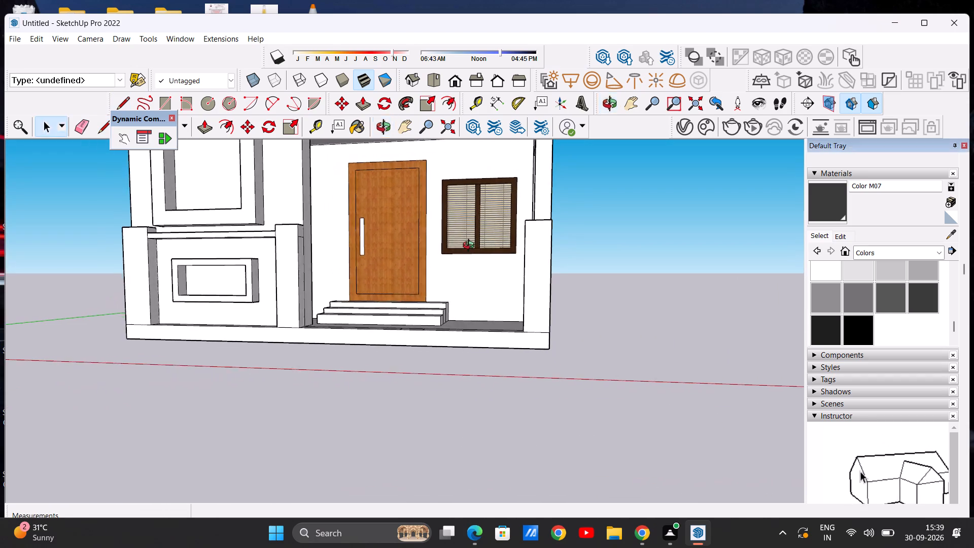
pyautogui.moveTo(472, 246); pyautogui.dragTo(414, 272, button='middle')
pyautogui.scroll(5, 286, 266)
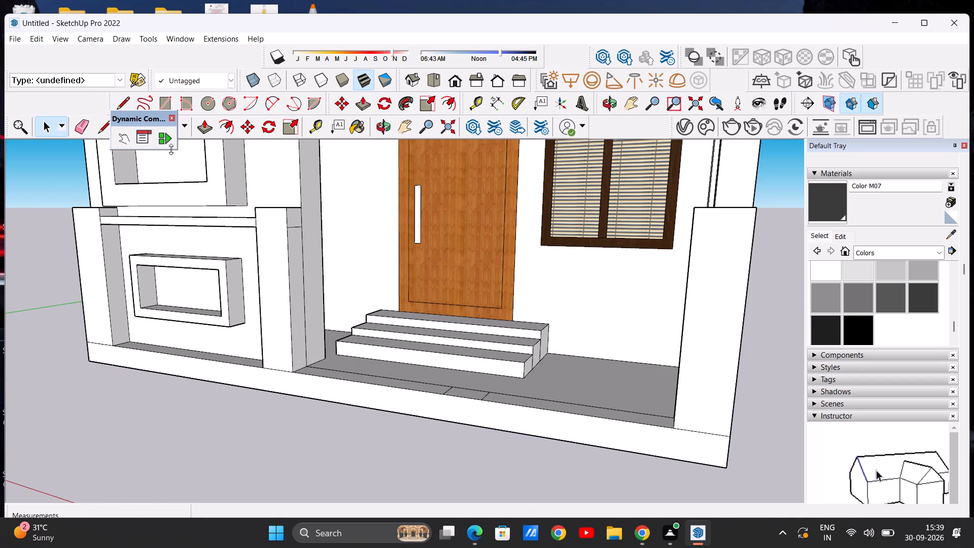
pyautogui.click(204, 127)
pyautogui.scroll(5, 301, 275)
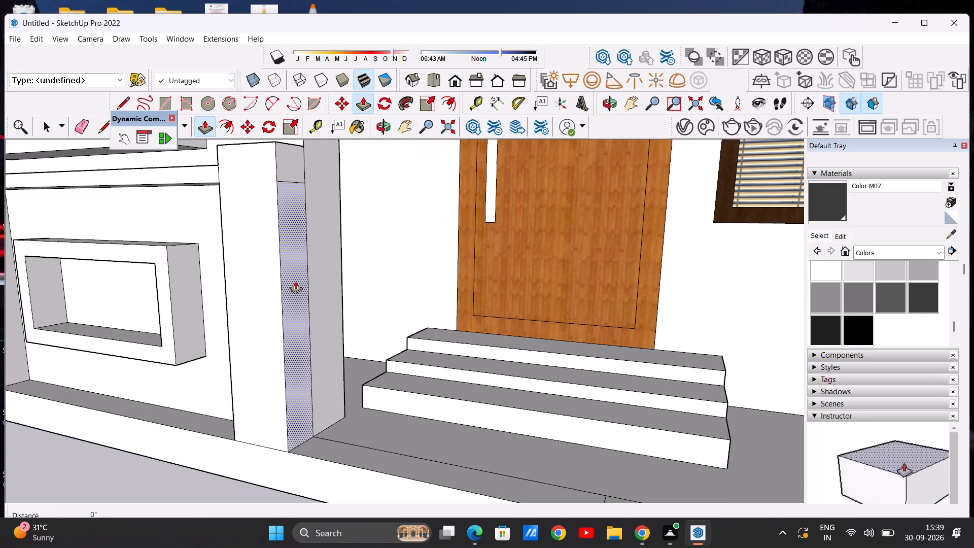
pyautogui.scroll(1, 295, 281)
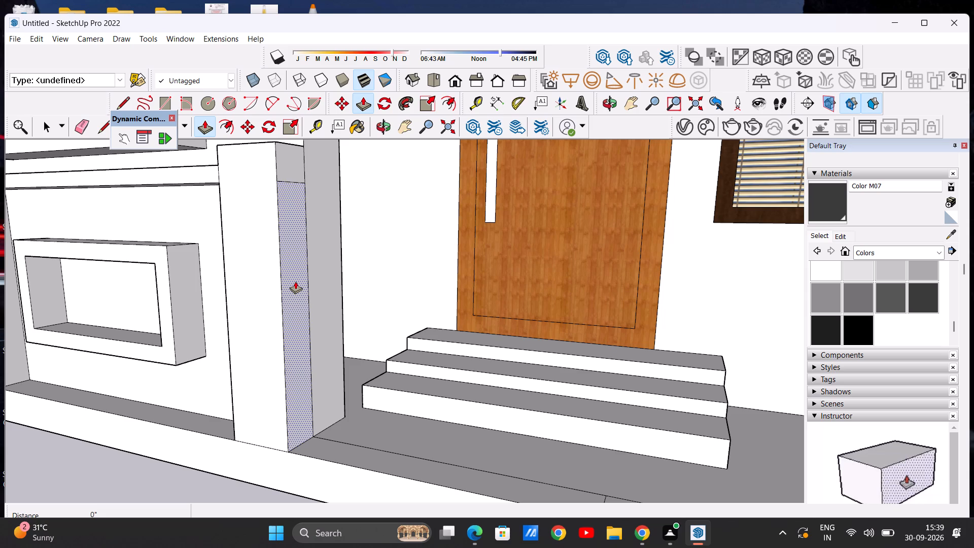
pyautogui.click(295, 281)
pyautogui.scroll(-3, 396, 302)
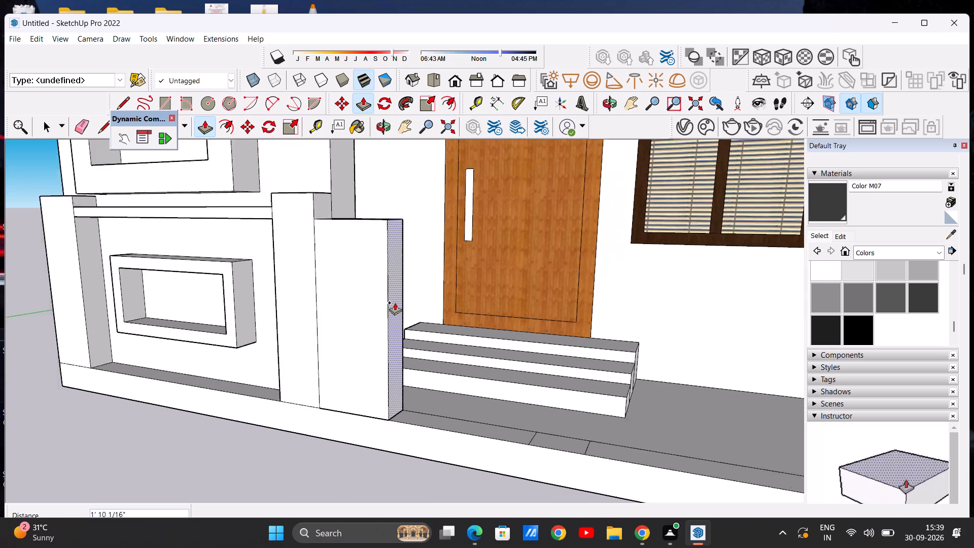
pyautogui.scroll(-13, 395, 302)
pyautogui.moveTo(415, 299); pyautogui.dragTo(420, 301, button='middle')
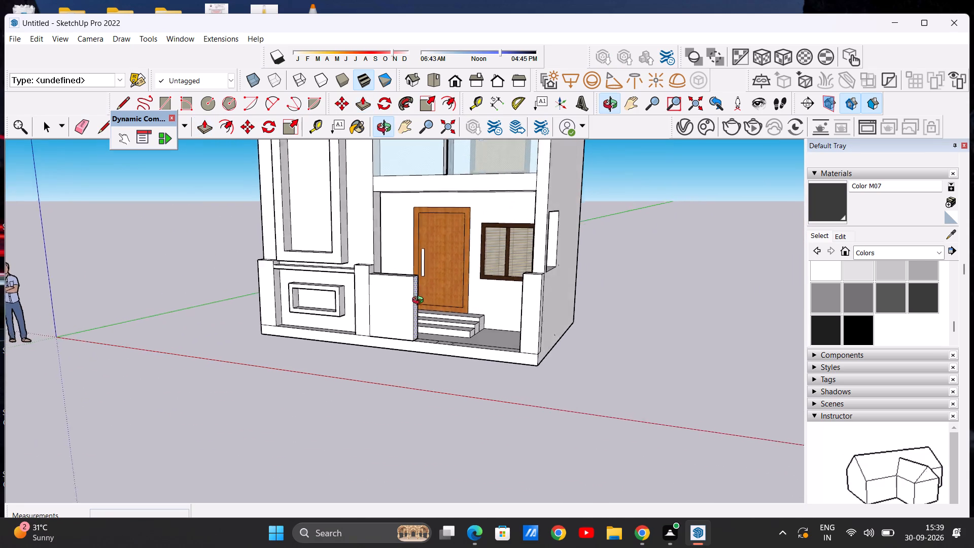
pyautogui.moveTo(420, 301); pyautogui.dragTo(471, 300, button='middle')
pyautogui.scroll(12, 475, 311)
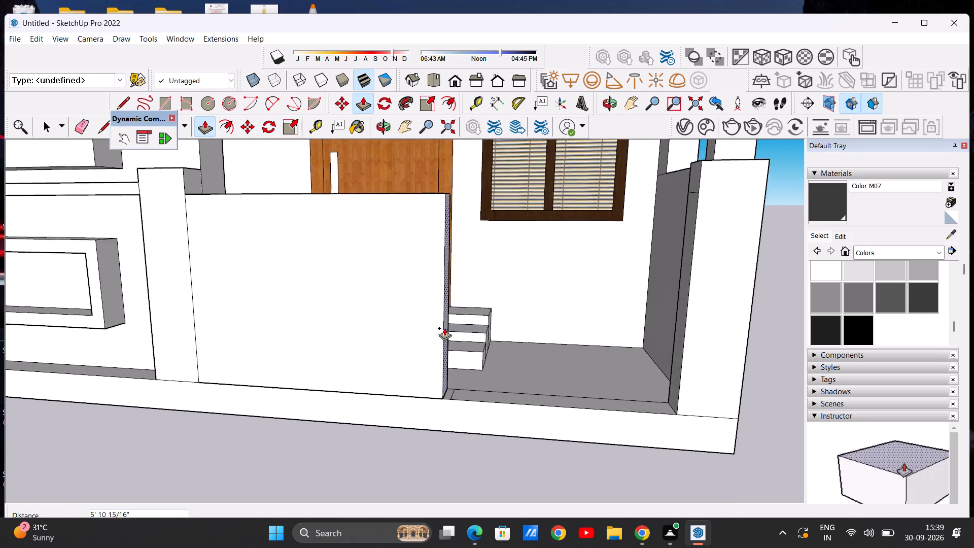
pyautogui.scroll(3, 444, 328)
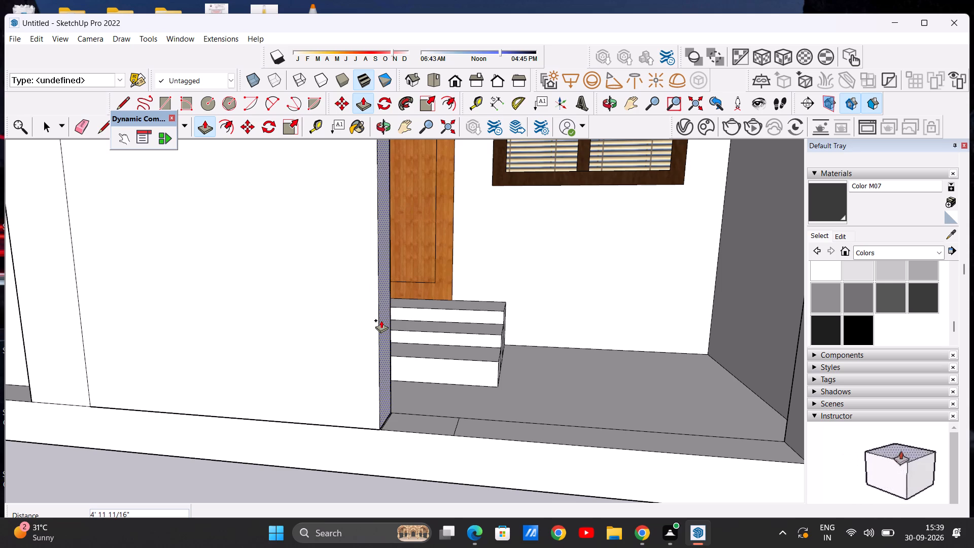
pyautogui.click(381, 321)
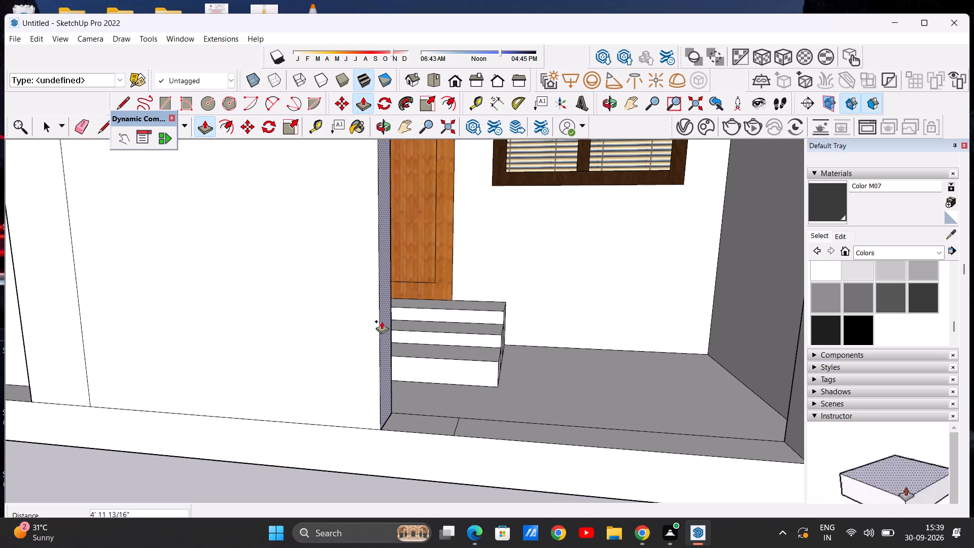
# Push/Pull the outer pillar's lower porch-side face about 4' 7 9/16" along the porch front, up to the other floor line.
pyautogui.scroll(-6, 380, 325)
pyautogui.moveTo(410, 338); pyautogui.dragTo(481, 336, button='middle')
pyautogui.scroll(6, 661, 302)
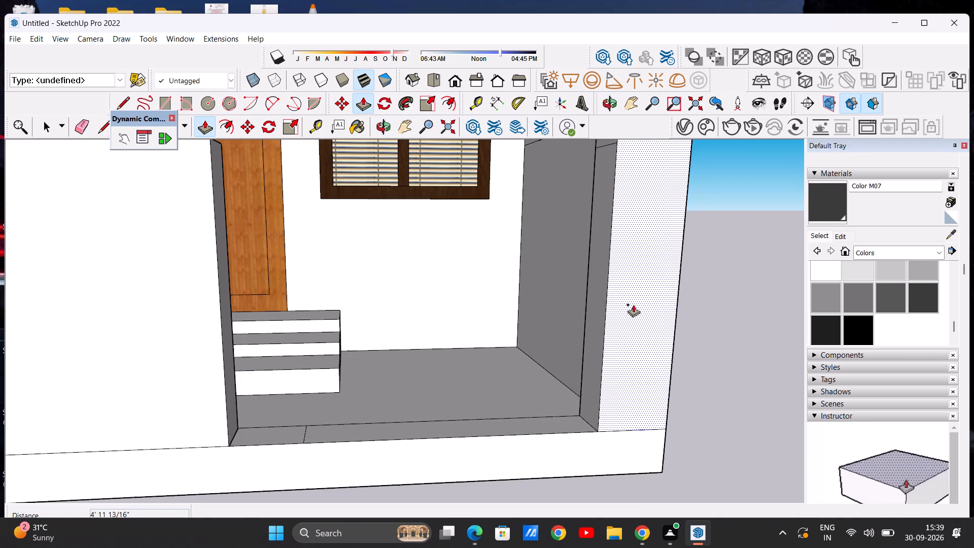
pyautogui.click(596, 309)
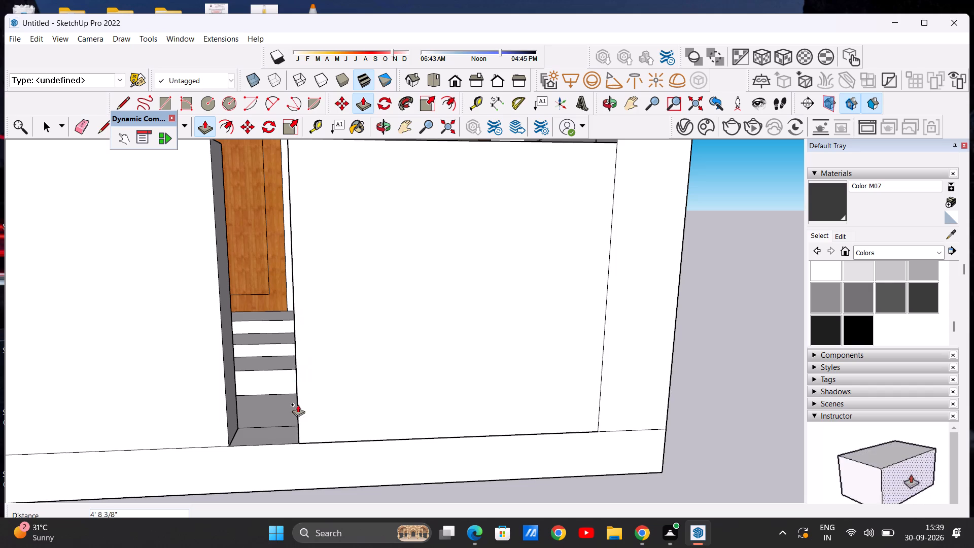
pyautogui.click(301, 442)
pyautogui.press('space')
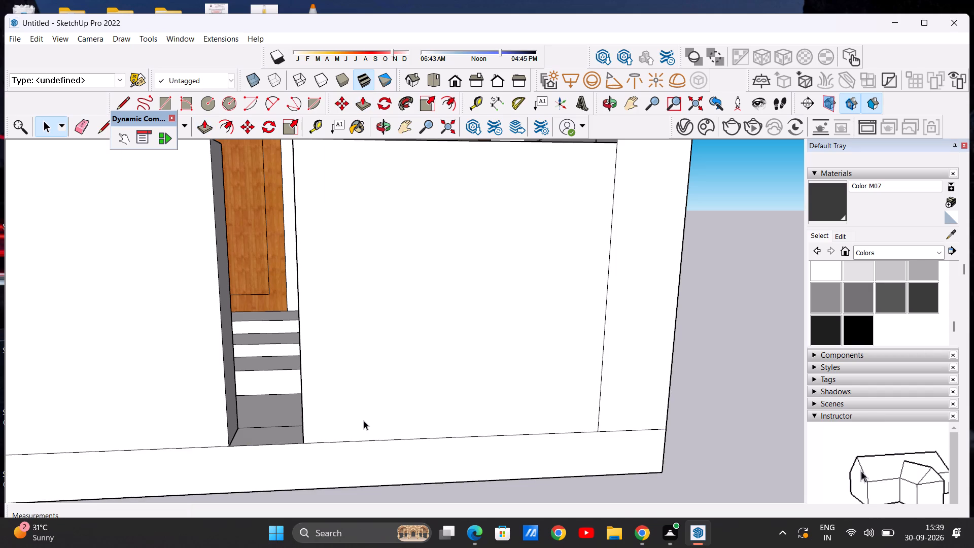
# Raise the floor strip between the two low porch walls about 4' 5 1/16", level with the tops of the walls.
pyautogui.scroll(-11, 364, 421)
pyautogui.moveTo(290, 405); pyautogui.dragTo(287, 479, button='middle')
pyautogui.scroll(7, 349, 425)
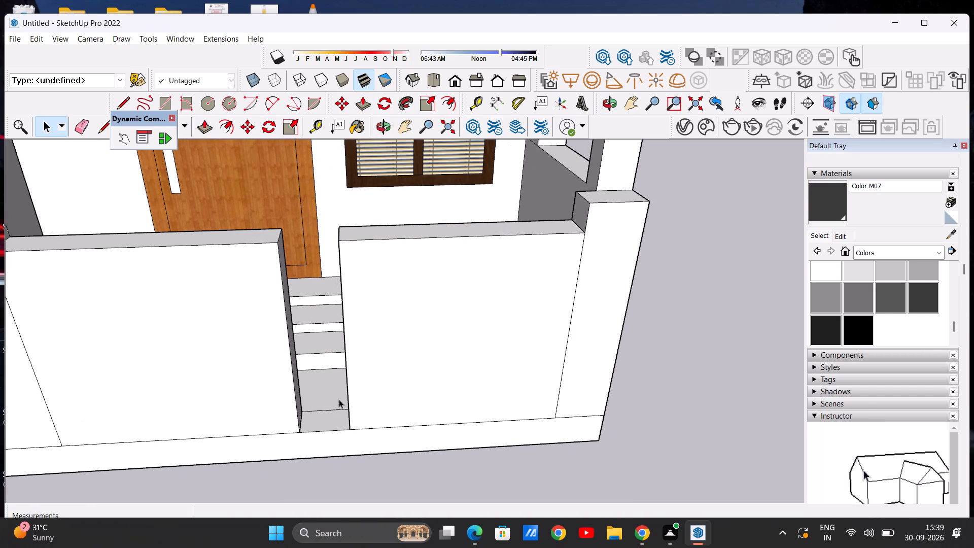
pyautogui.click(206, 128)
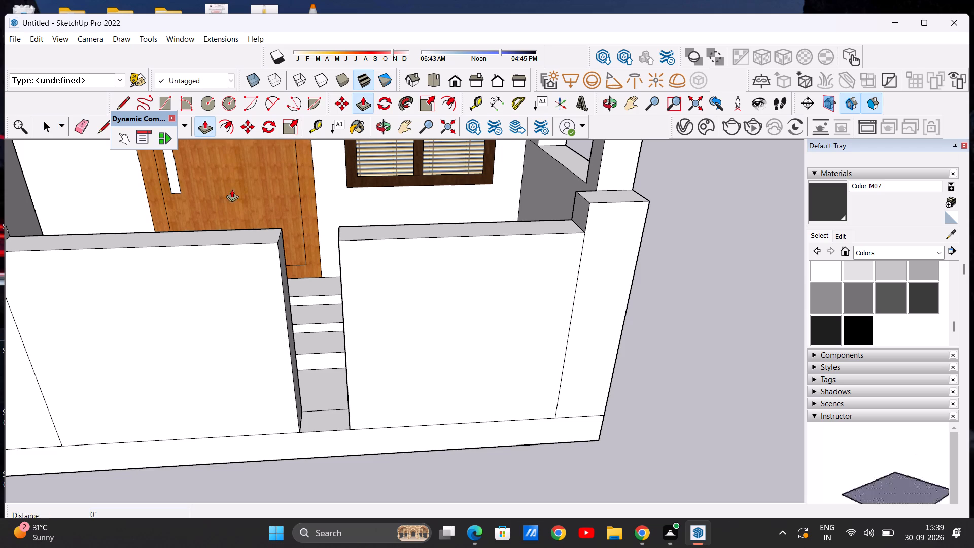
pyautogui.click(331, 417)
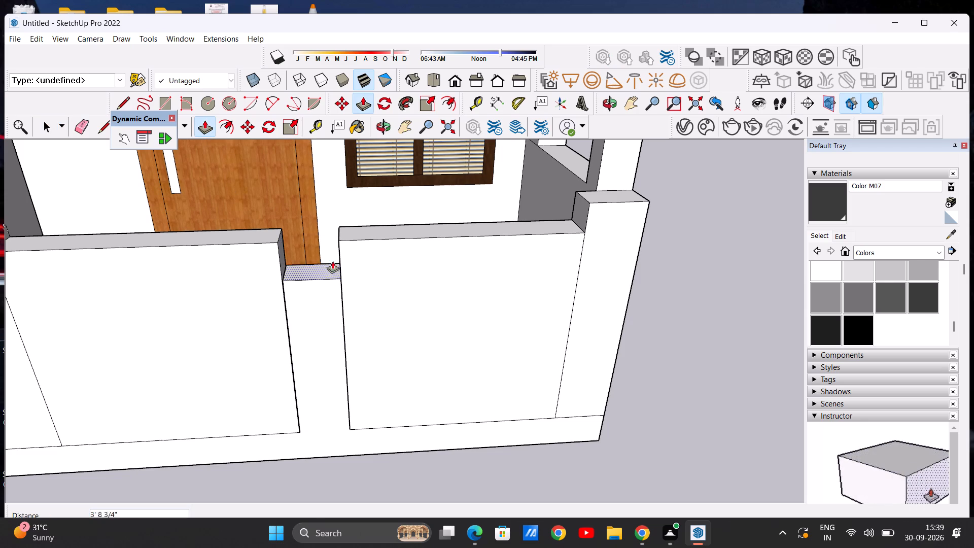
pyautogui.click(339, 241)
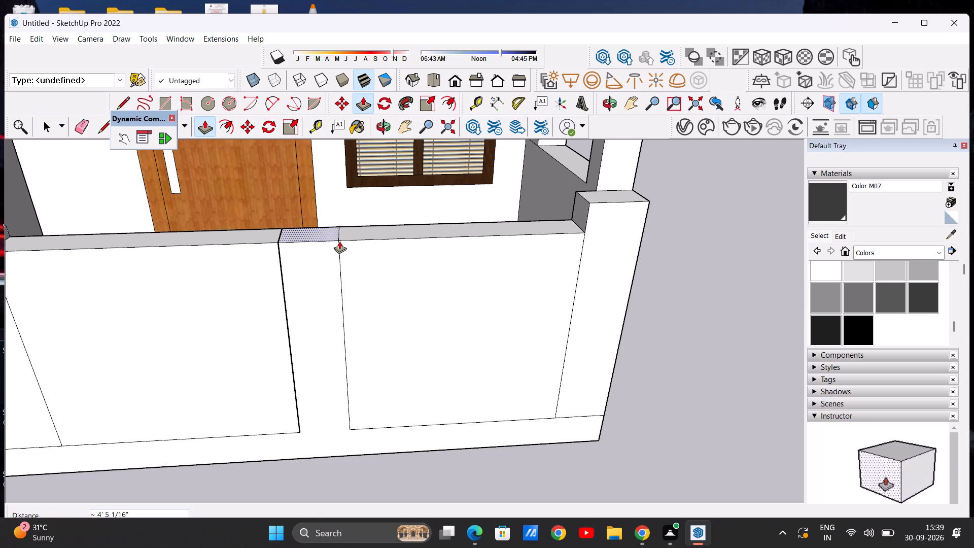
pyautogui.press('space')
# Examine the low porch wall from the front, along with its proportions against the tower base and the upper floors.
pyautogui.scroll(-12, 350, 336)
pyautogui.moveTo(356, 364); pyautogui.dragTo(356, 288, button='middle')
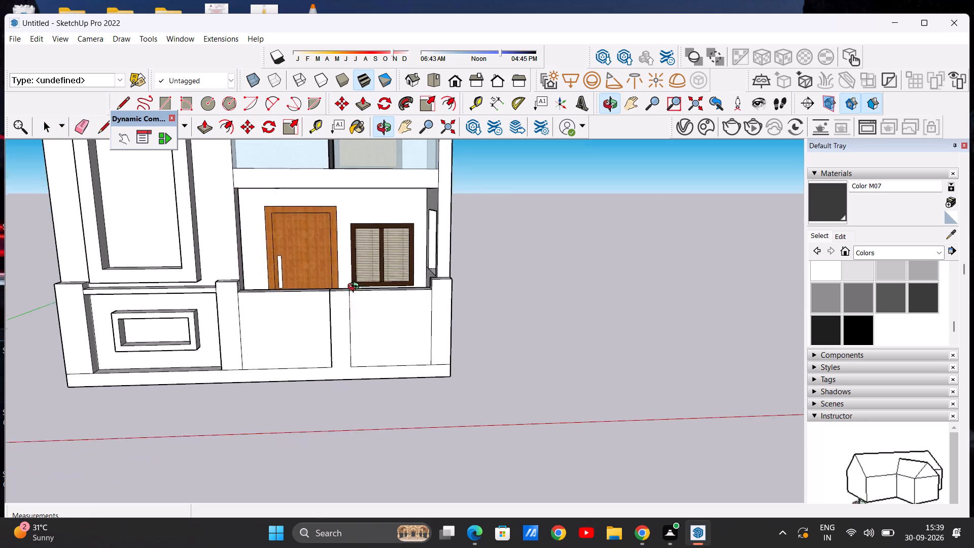
pyautogui.moveTo(356, 288); pyautogui.dragTo(335, 299, button='middle')
pyautogui.scroll(-8, 333, 307)
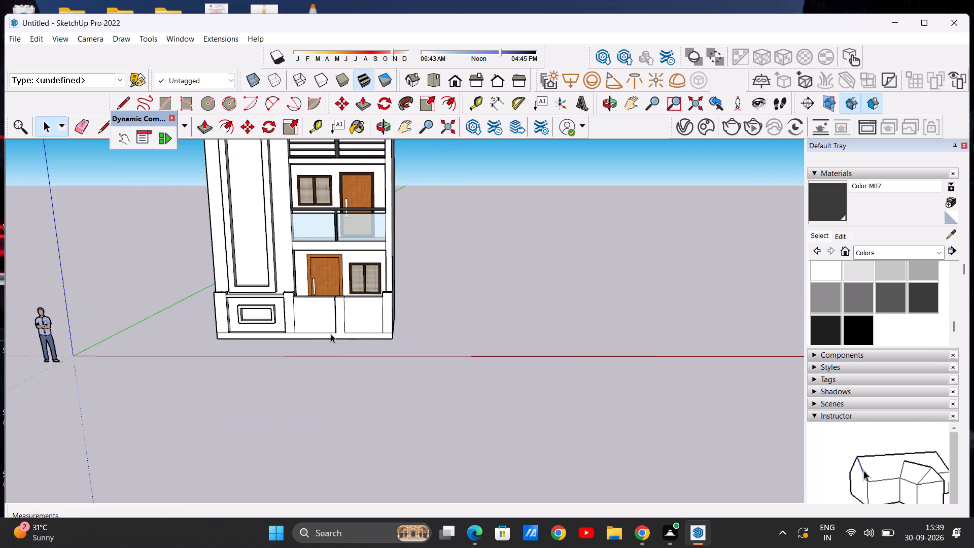
pyautogui.scroll(-3, 332, 332)
pyautogui.moveTo(330, 328); pyautogui.dragTo(335, 287, button='middle')
pyautogui.scroll(6, 334, 327)
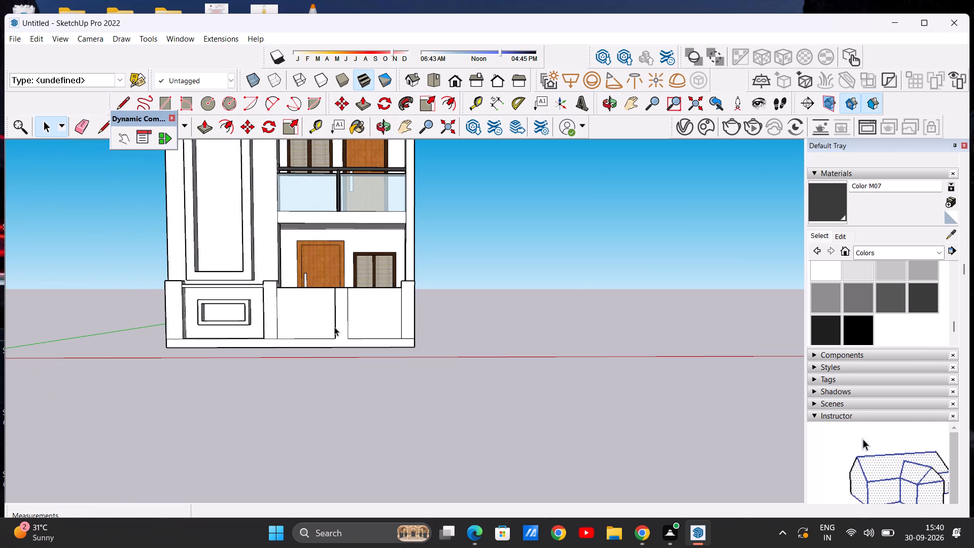
pyautogui.scroll(-2, 334, 327)
pyautogui.scroll(4, 286, 320)
pyautogui.moveTo(302, 318); pyautogui.dragTo(334, 318, button='middle')
pyautogui.scroll(6, 334, 318)
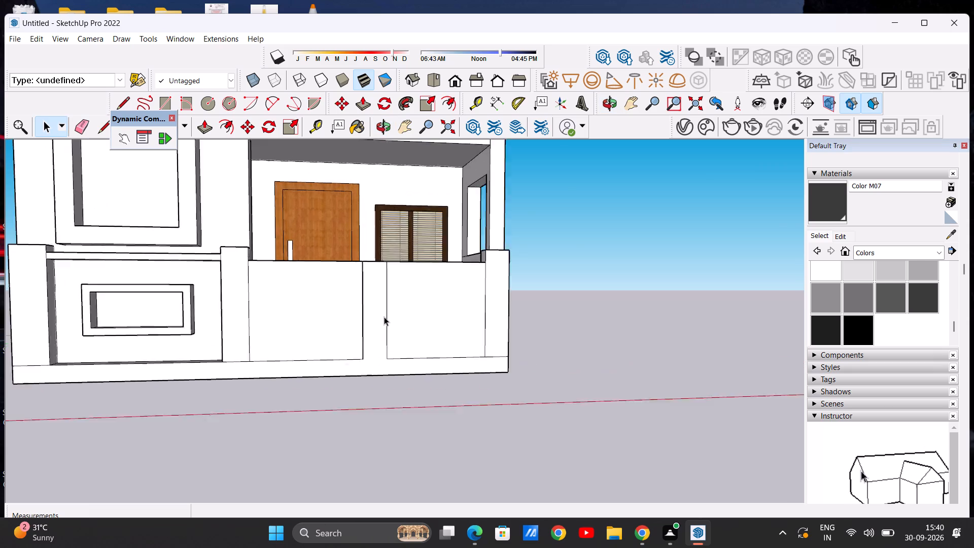
pyautogui.scroll(2, 384, 317)
pyautogui.scroll(-3, 352, 308)
pyautogui.click(387, 398)
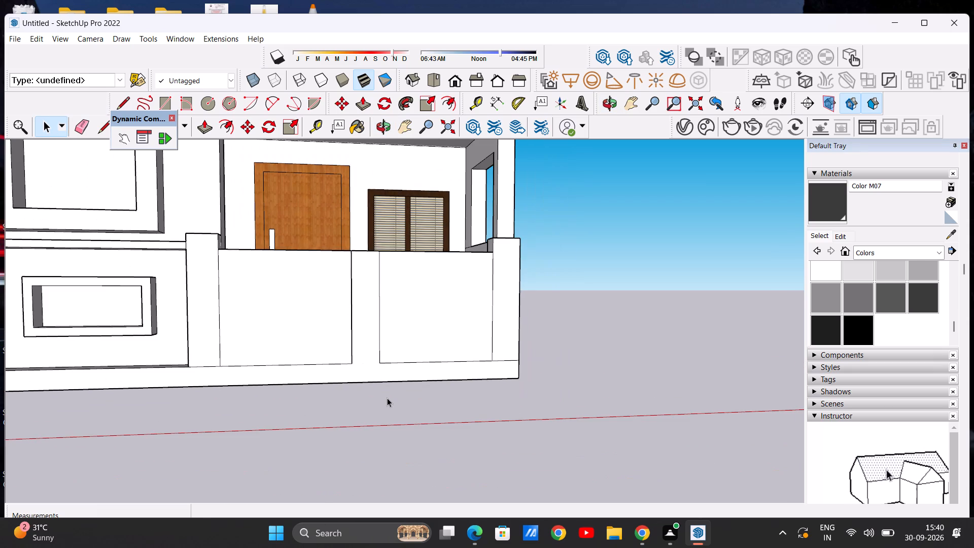
# Push/Pull the thin grey side face along the tower-side edge of the porch wall's centre strip to close the sliver.
pyautogui.scroll(2, 409, 288)
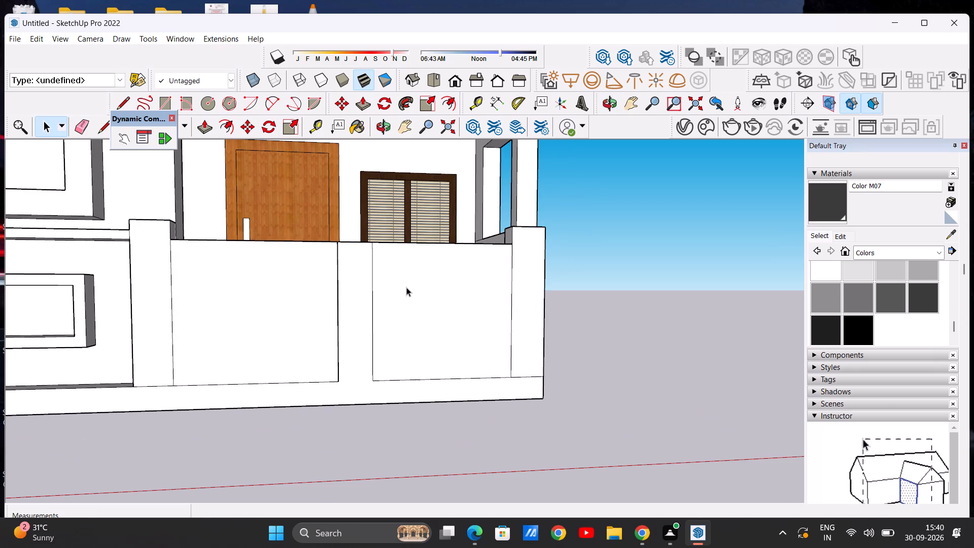
pyautogui.scroll(3, 342, 268)
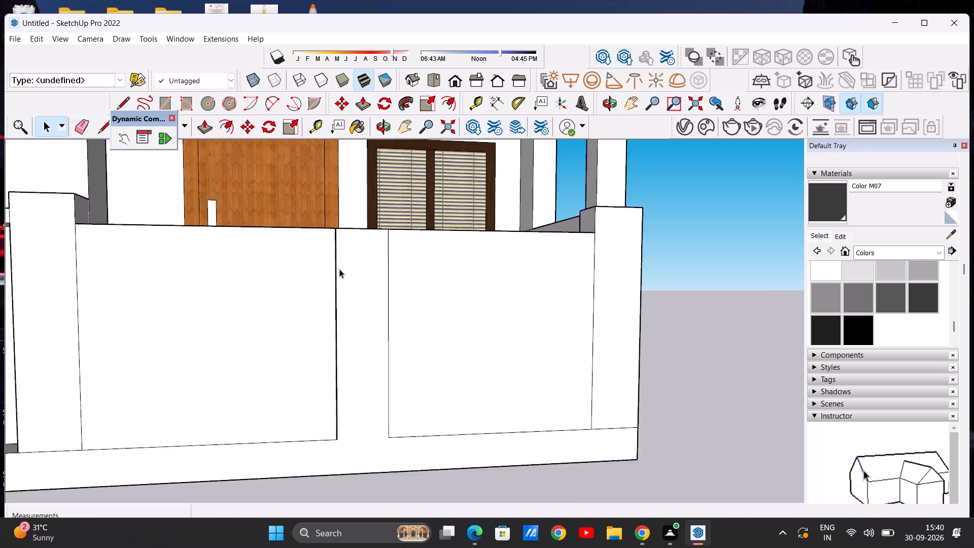
pyautogui.scroll(2, 339, 269)
pyautogui.scroll(-5, 311, 269)
pyautogui.moveTo(300, 282); pyautogui.dragTo(277, 390, button='middle')
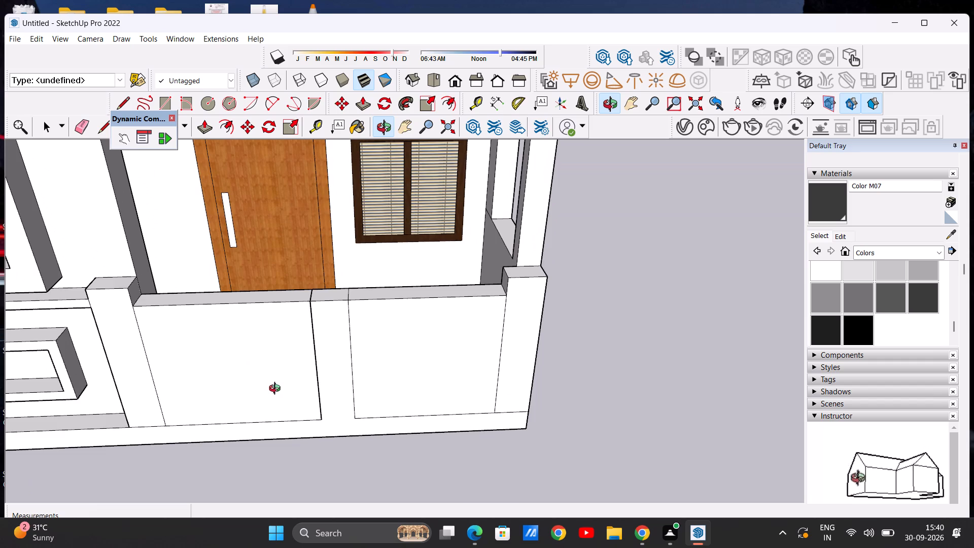
pyautogui.moveTo(277, 390); pyautogui.dragTo(290, 302, button='middle')
pyautogui.scroll(6, 325, 303)
pyautogui.scroll(4, 291, 325)
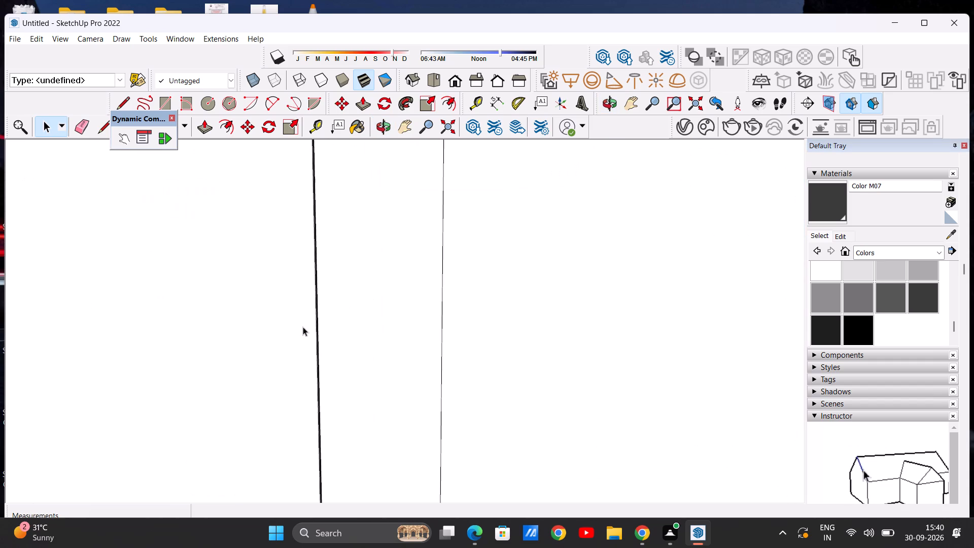
pyautogui.scroll(20, 303, 327)
pyautogui.scroll(2, 303, 327)
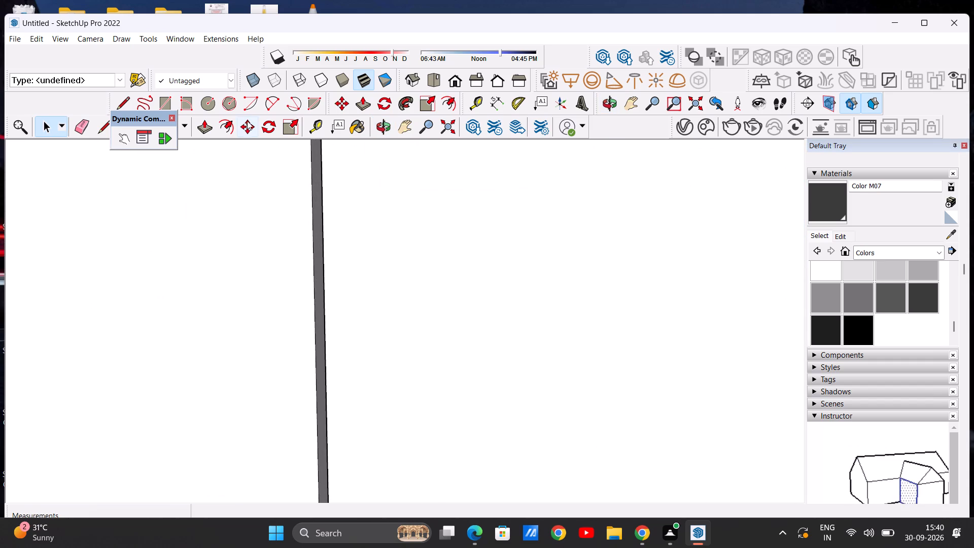
pyautogui.click(202, 127)
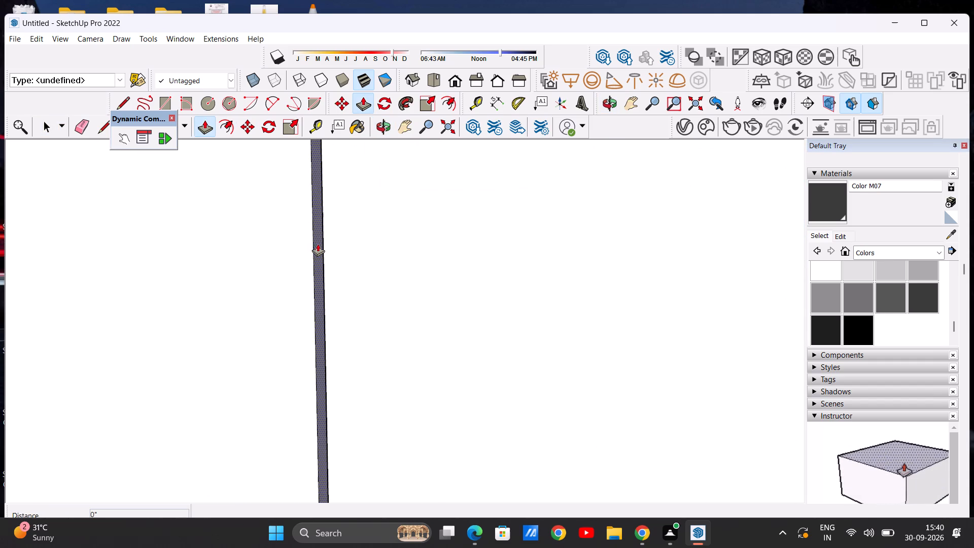
pyautogui.click(319, 244)
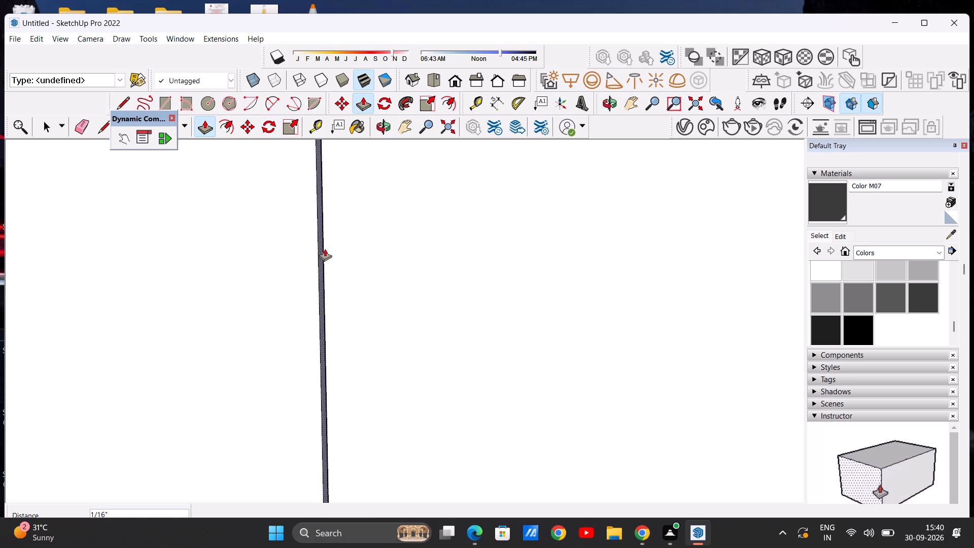
pyautogui.click(326, 254)
pyautogui.press('space')
pyautogui.scroll(-4, 320, 301)
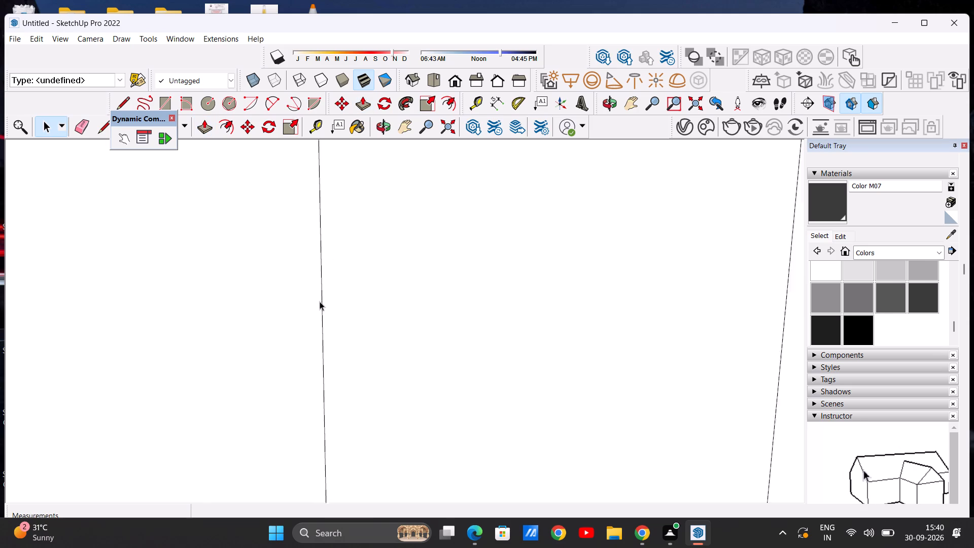
pyautogui.scroll(-20, 320, 301)
pyautogui.scroll(-19, 320, 301)
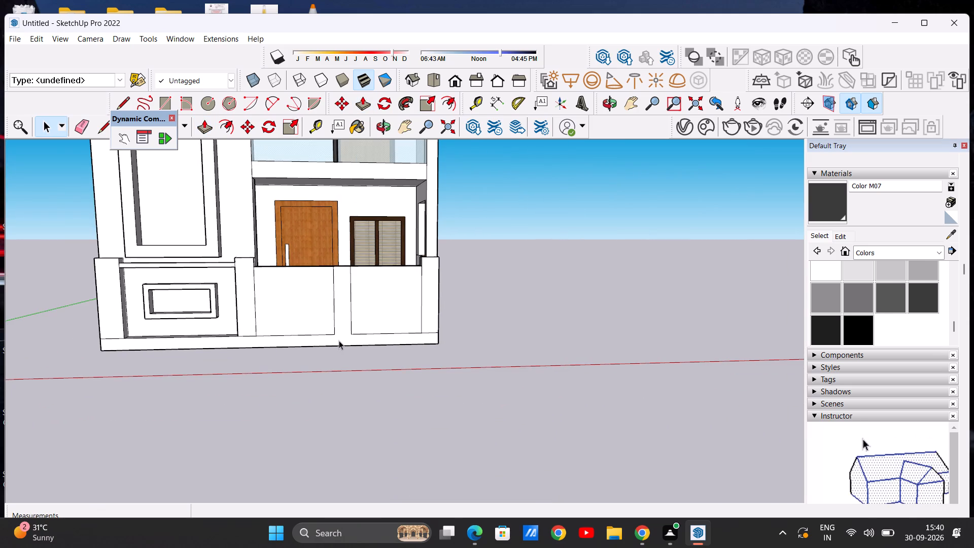
# Draw a vertical line about 5' 2 1/16" long down the middle of the wall's centre strip, from top edge to base edge.
pyautogui.scroll(1, 339, 340)
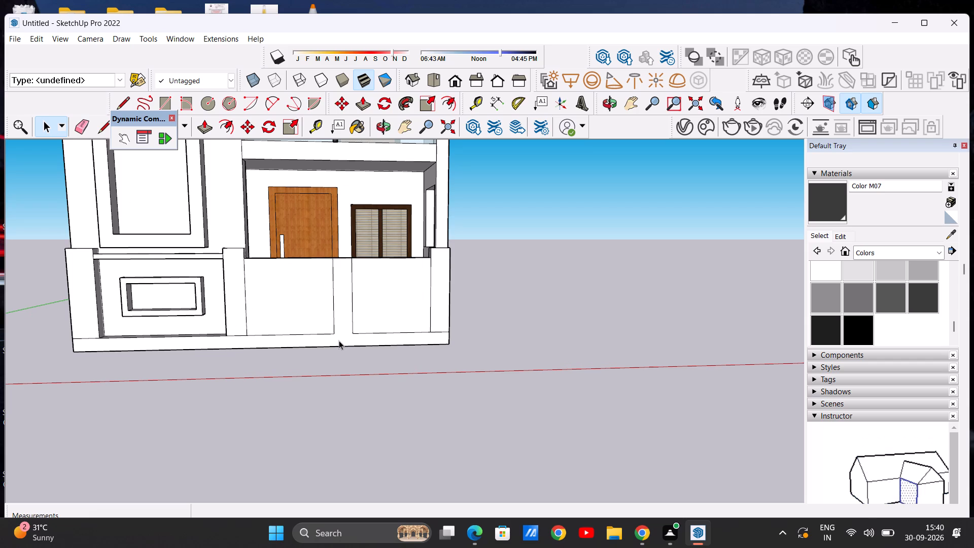
pyautogui.scroll(-4, 339, 340)
pyautogui.scroll(4, 346, 286)
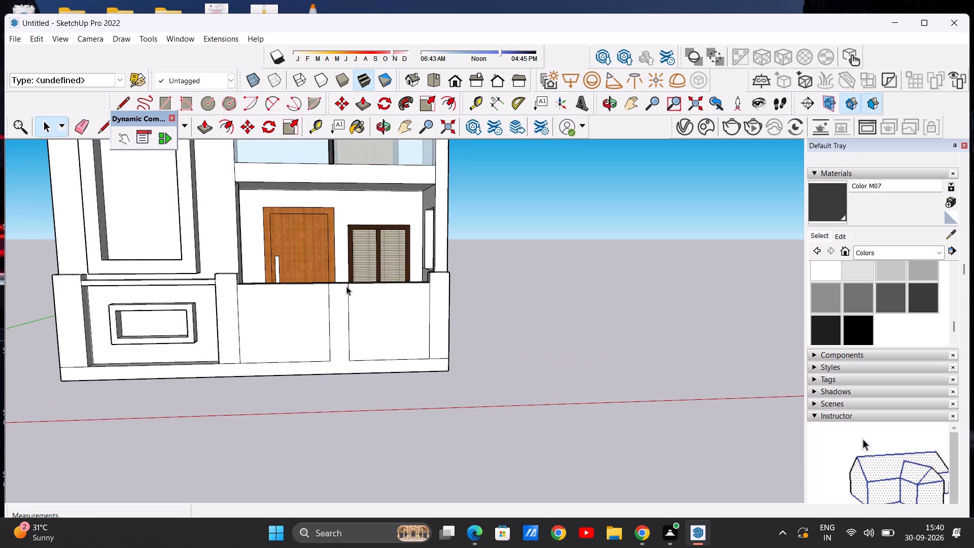
pyautogui.scroll(3, 346, 286)
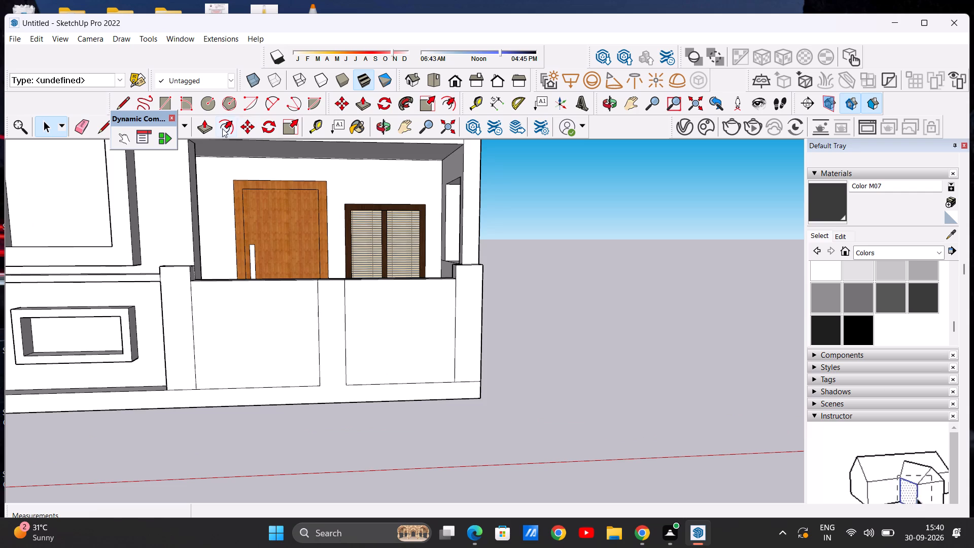
pyautogui.click(118, 104)
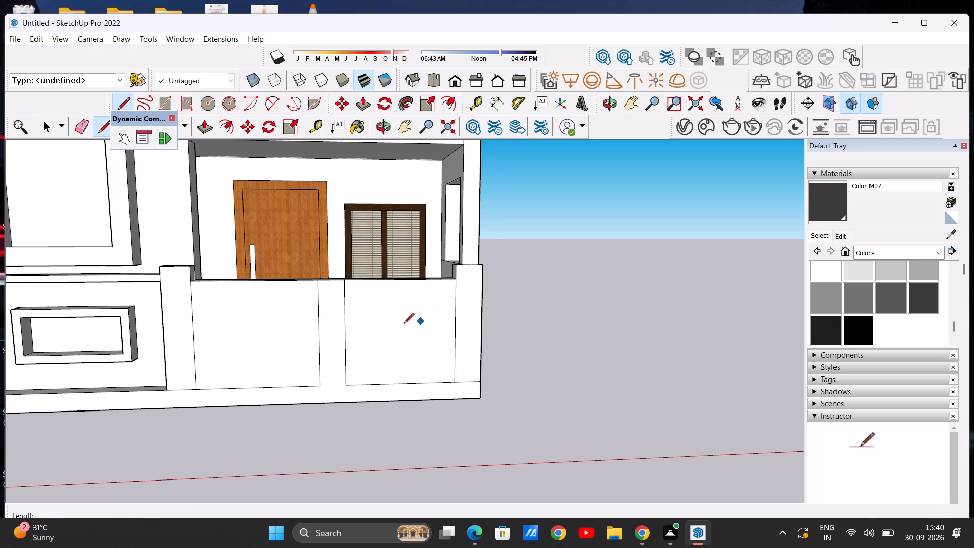
pyautogui.scroll(6, 339, 304)
pyautogui.click(322, 259)
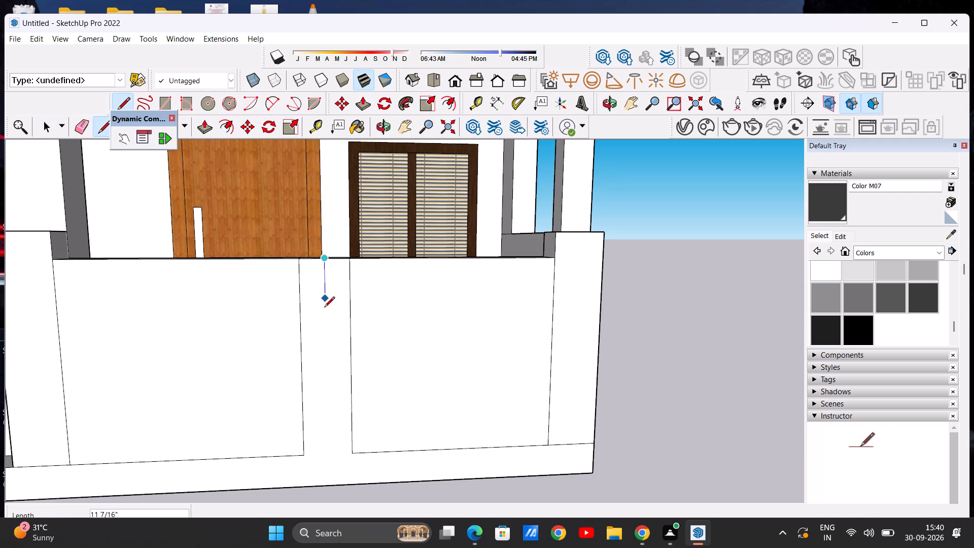
pyautogui.click(330, 485)
pyautogui.press('space')
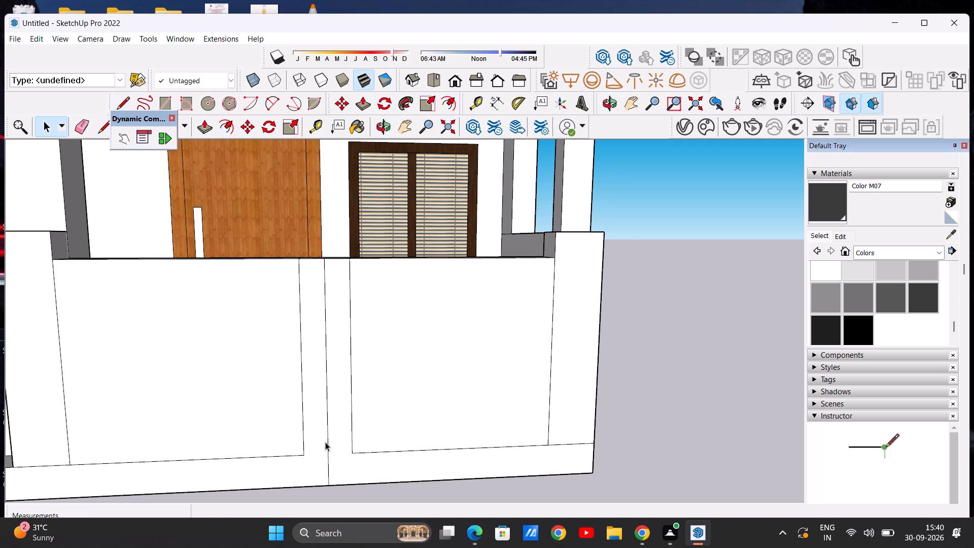
# Examine the divided porch wall, its base band and how its panels relate to the tower base.
pyautogui.scroll(-11, 321, 427)
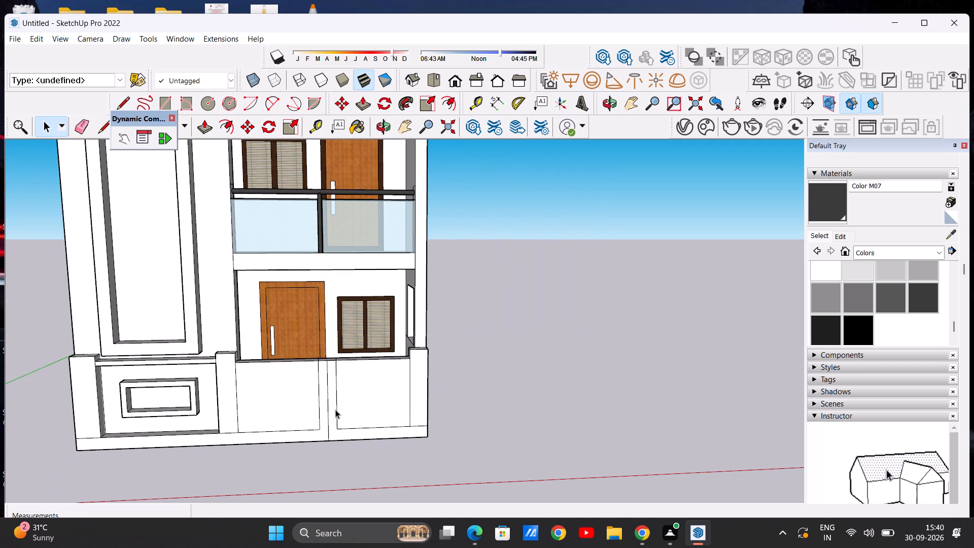
pyautogui.scroll(3, 318, 435)
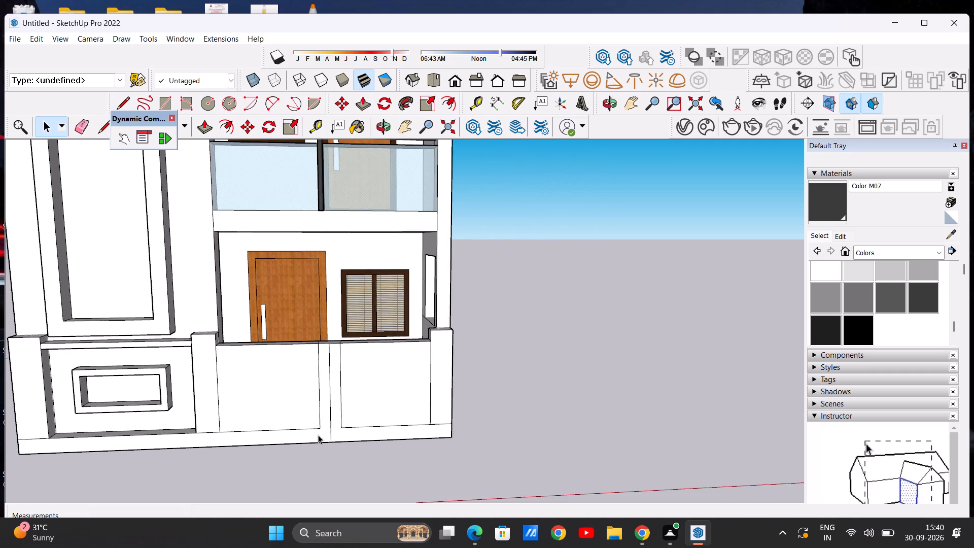
pyautogui.scroll(1, 318, 435)
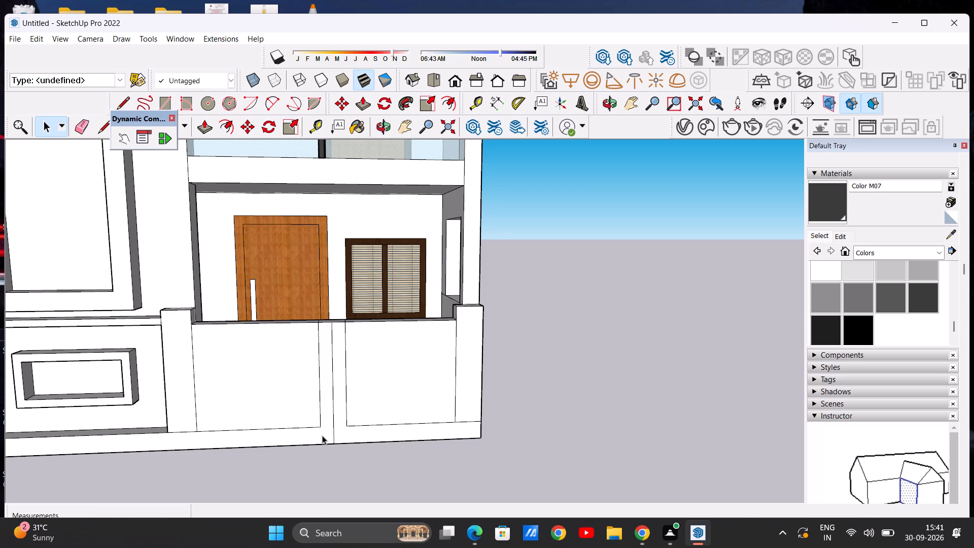
pyautogui.scroll(-3, 315, 354)
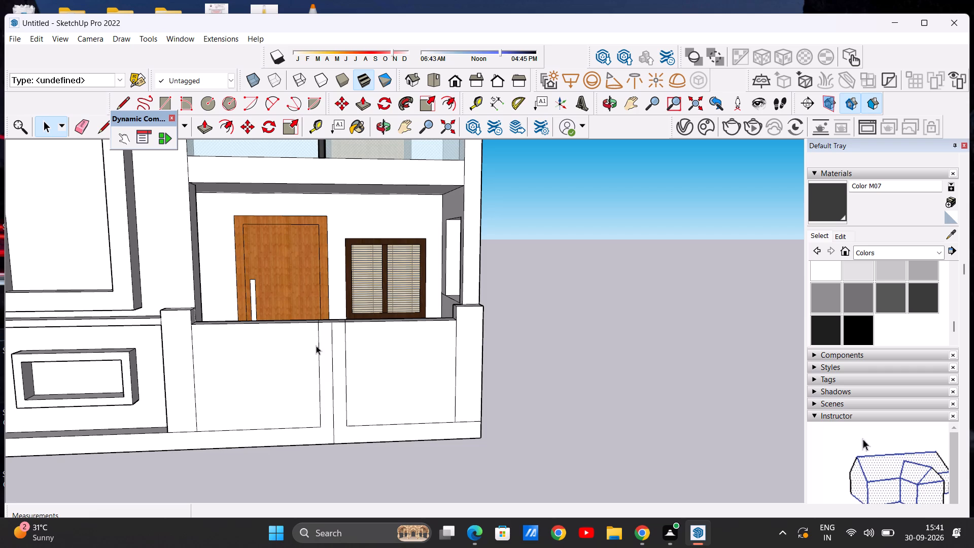
pyautogui.scroll(-13, 316, 346)
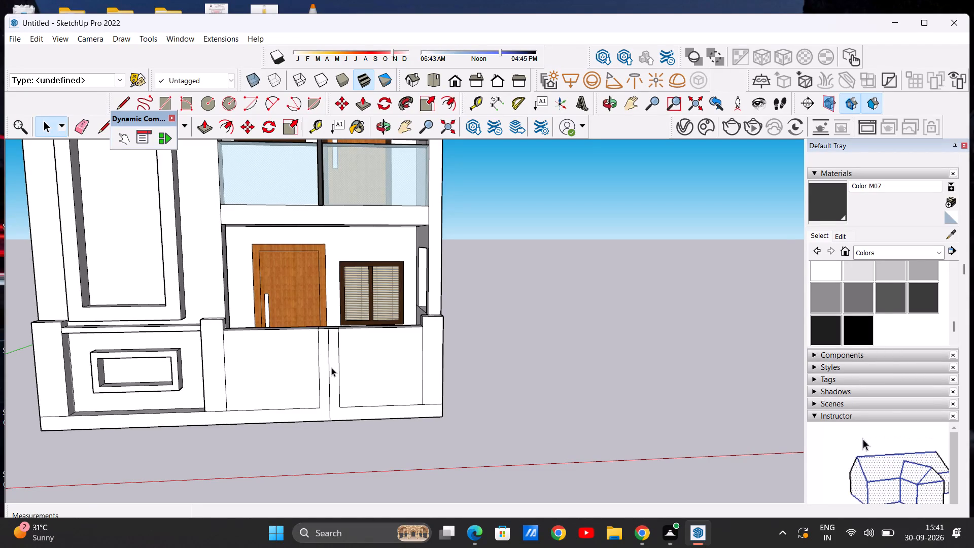
pyautogui.scroll(-7, 331, 367)
pyautogui.scroll(-20, 336, 365)
pyautogui.scroll(-3, 336, 365)
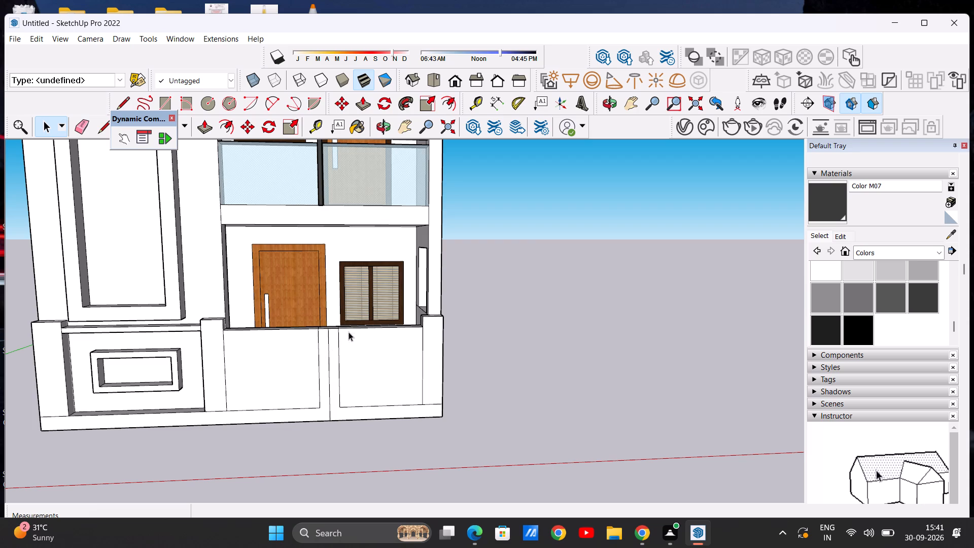
pyautogui.scroll(-10, 349, 332)
pyautogui.scroll(6, 341, 350)
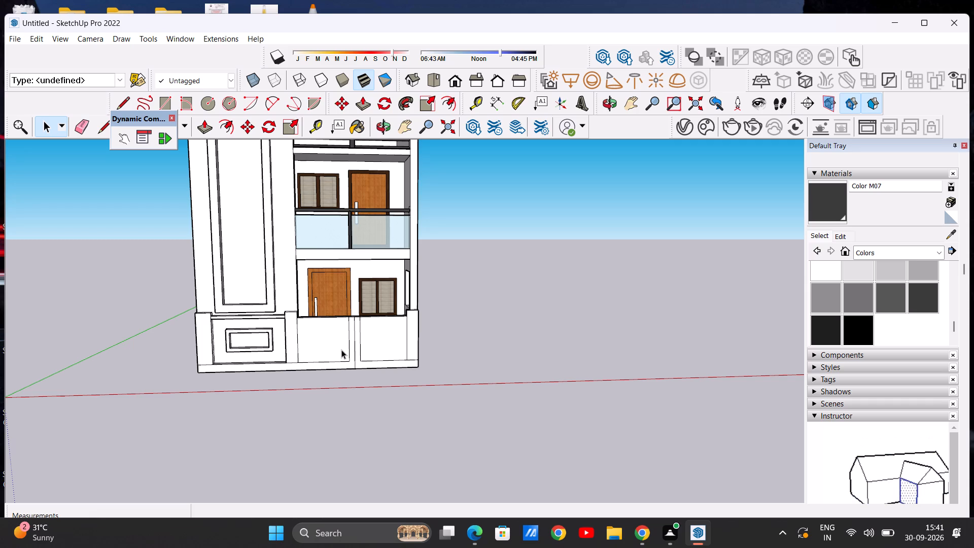
pyautogui.scroll(-1, 347, 340)
pyautogui.scroll(6, 356, 376)
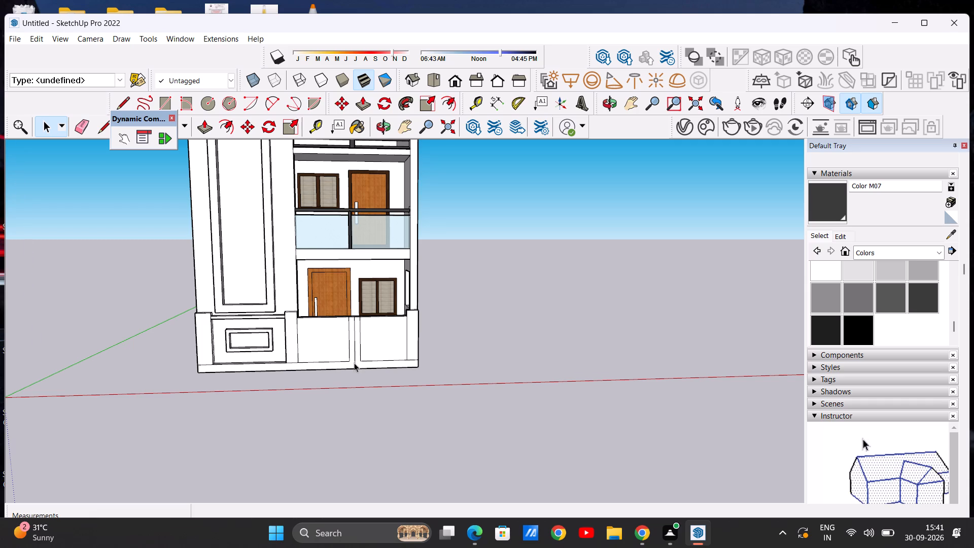
pyautogui.scroll(12, 354, 363)
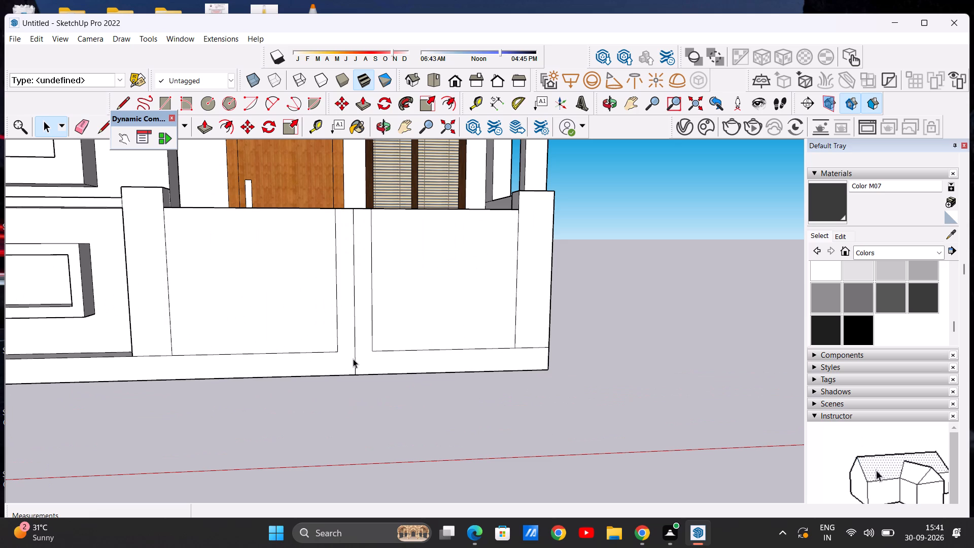
pyautogui.scroll(2, 353, 359)
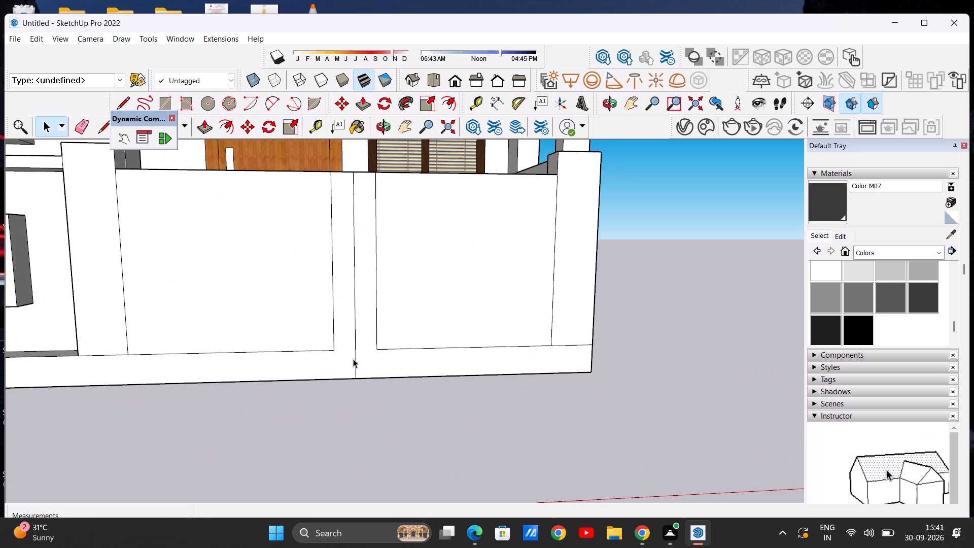
pyautogui.scroll(-9, 353, 359)
pyautogui.scroll(6, 314, 374)
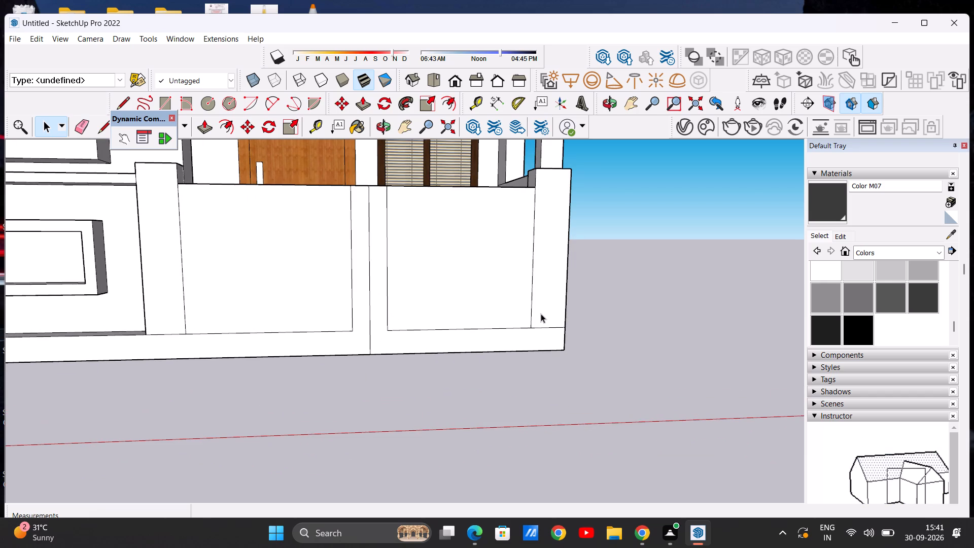
pyautogui.scroll(-8, 516, 282)
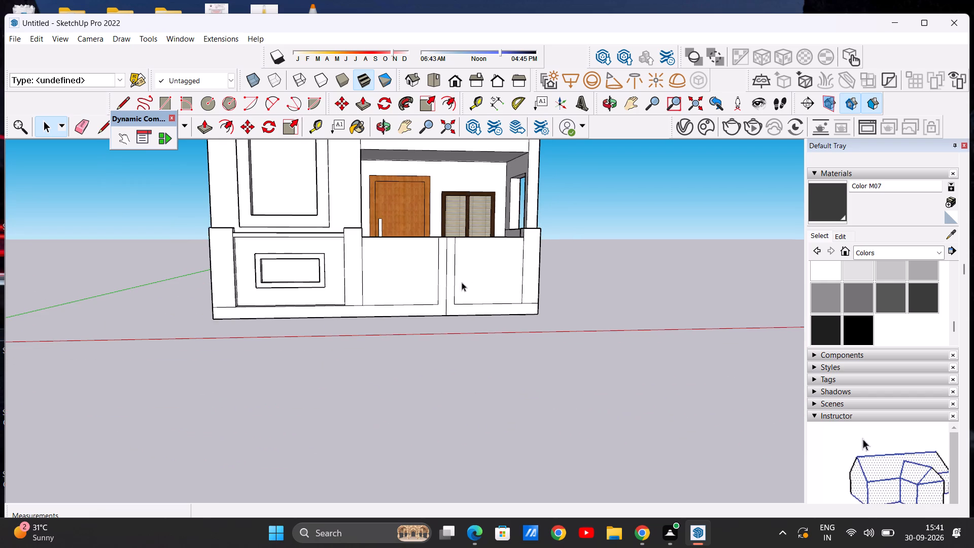
pyautogui.scroll(-3, 380, 282)
pyautogui.scroll(5, 384, 271)
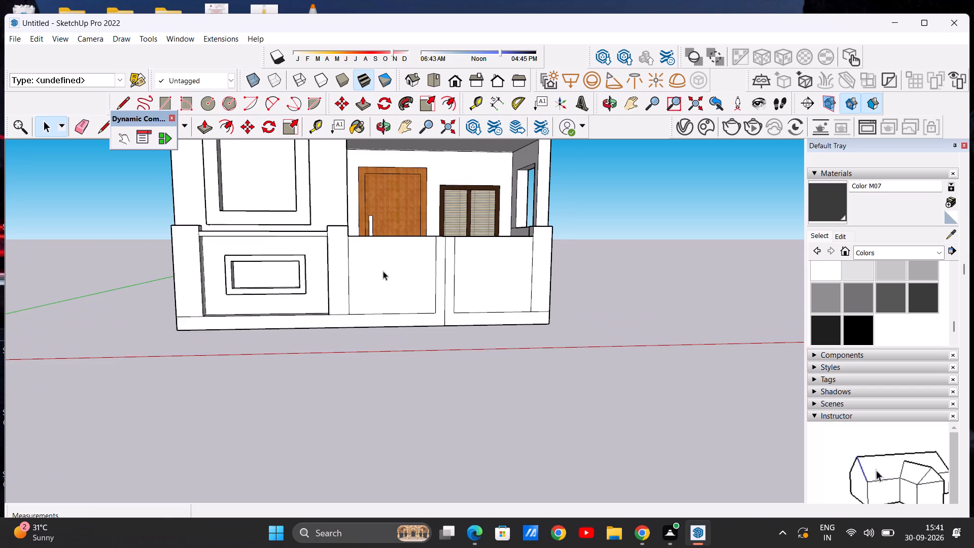
pyautogui.scroll(1, 393, 277)
pyautogui.scroll(-2, 346, 264)
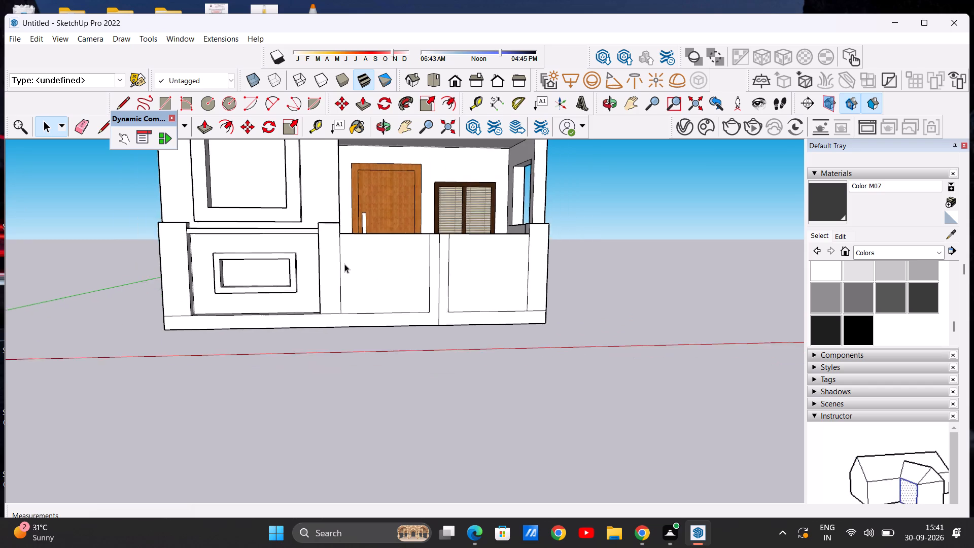
pyautogui.scroll(-2, 344, 264)
pyautogui.scroll(3, 353, 269)
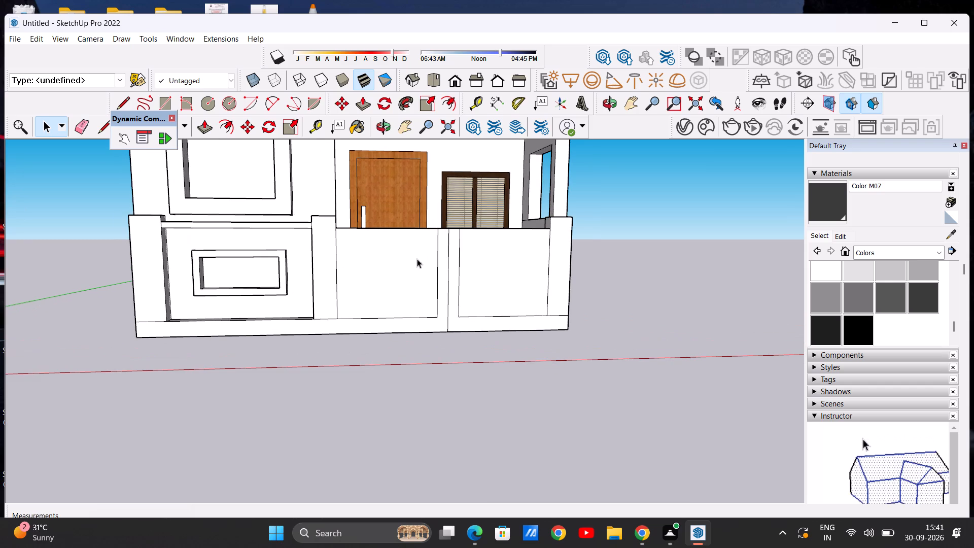
pyautogui.scroll(-3, 374, 247)
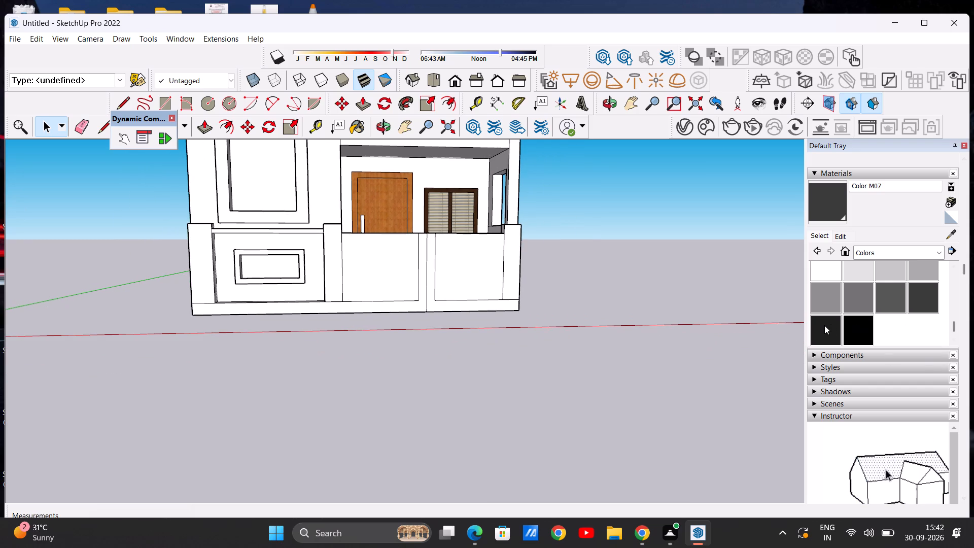
# Paint both halves of the porch wall's centre strip, with the base band along the whole front, in Color M08.
pyautogui.click(824, 325)
pyautogui.scroll(3, 491, 275)
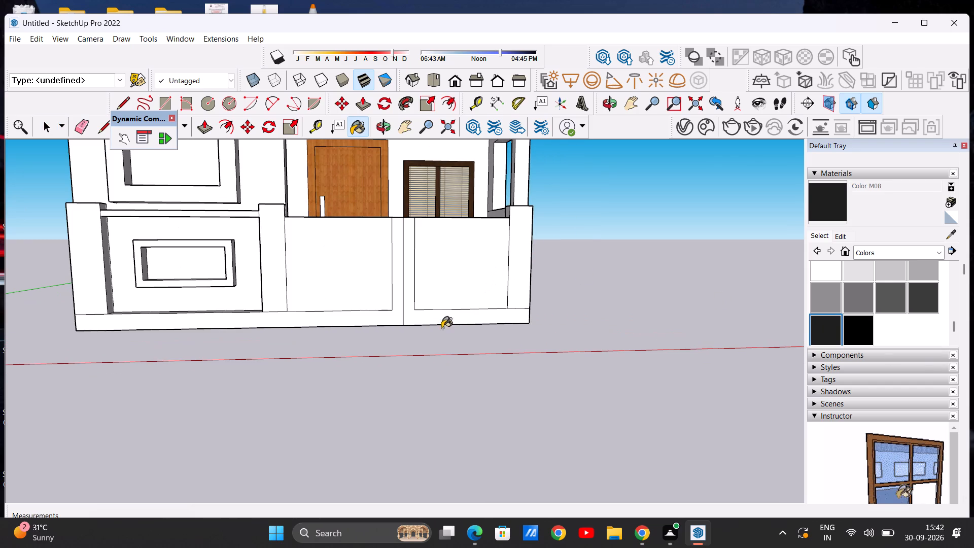
pyautogui.scroll(3, 411, 315)
pyautogui.click(411, 318)
pyautogui.click(393, 319)
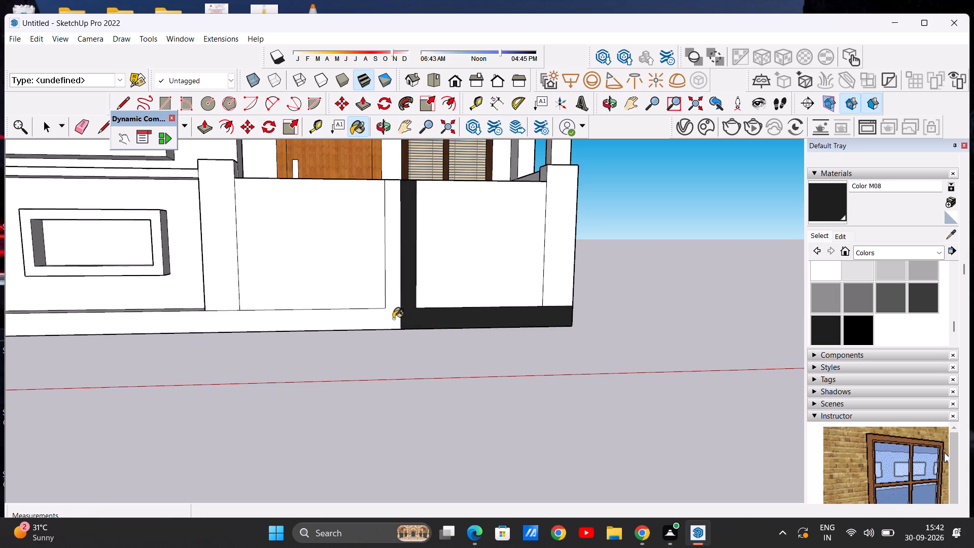
pyautogui.scroll(-9, 408, 328)
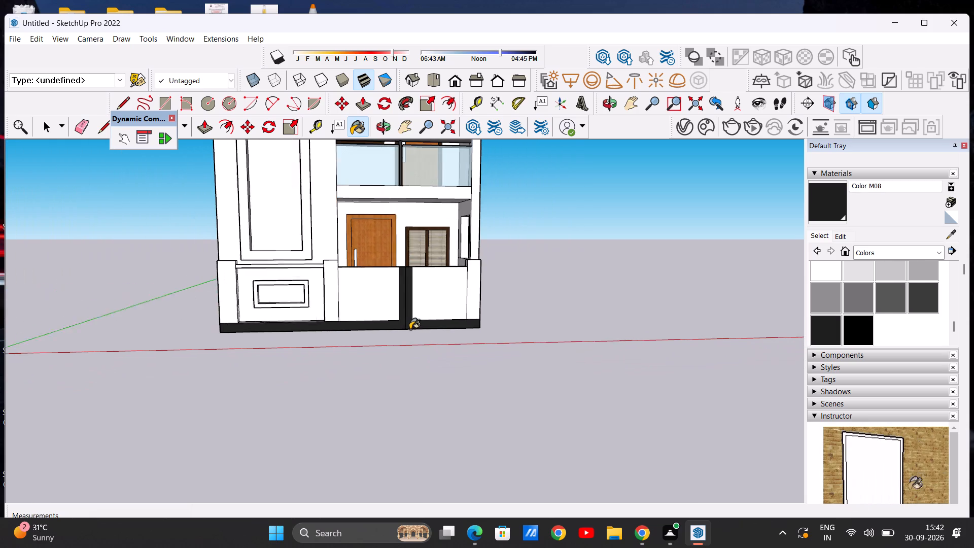
pyautogui.scroll(-1, 410, 329)
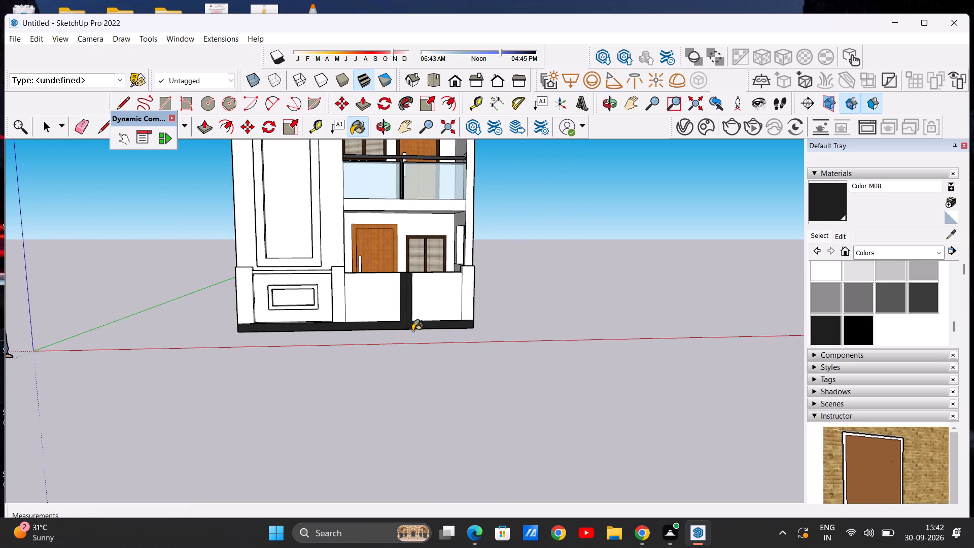
# Undo the last dark paint fill on the porch wall's tower-side strip half and base band.
pyautogui.press('space')
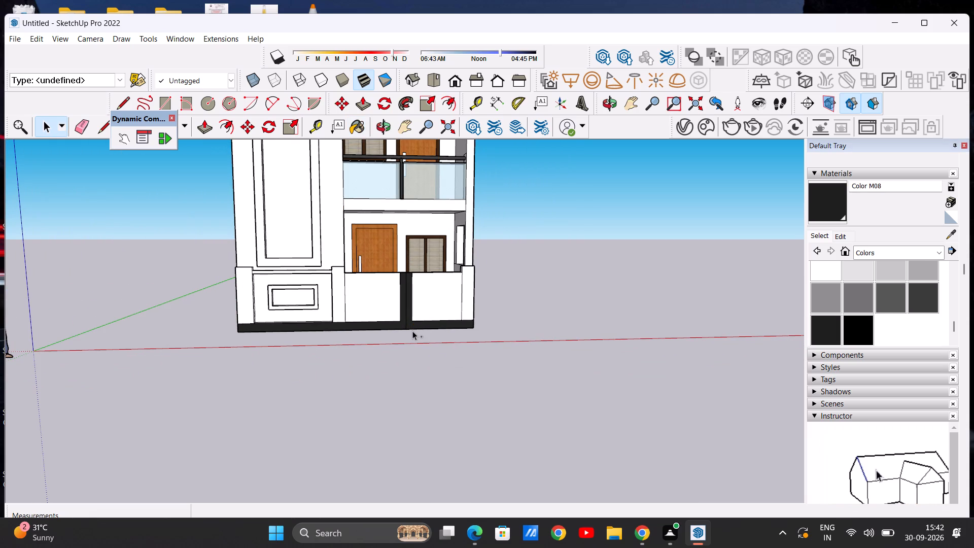
pyautogui.hotkey('ctrl', 'z')
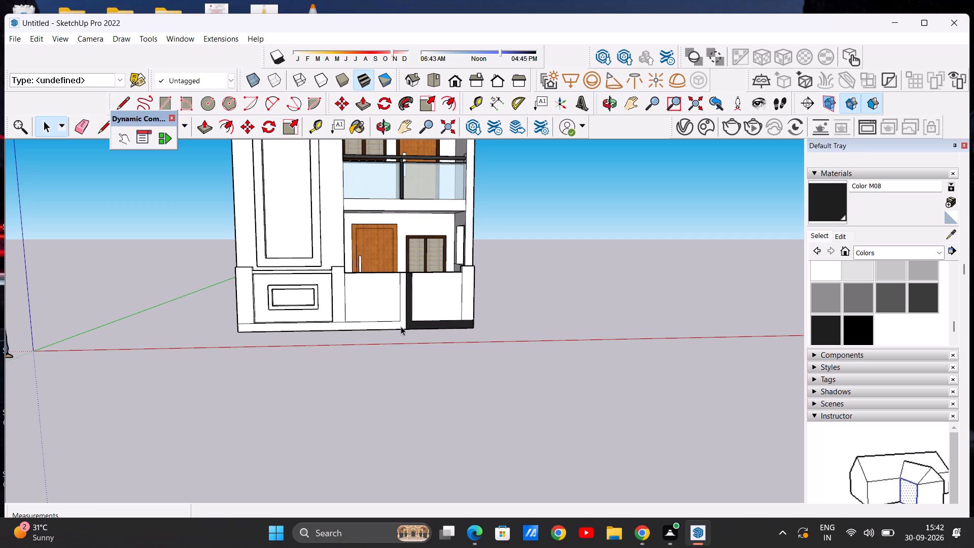
# Draw a vertical 9" line across the base band, continuing the edge between the tower base and the porch wall.
pyautogui.scroll(11, 313, 349)
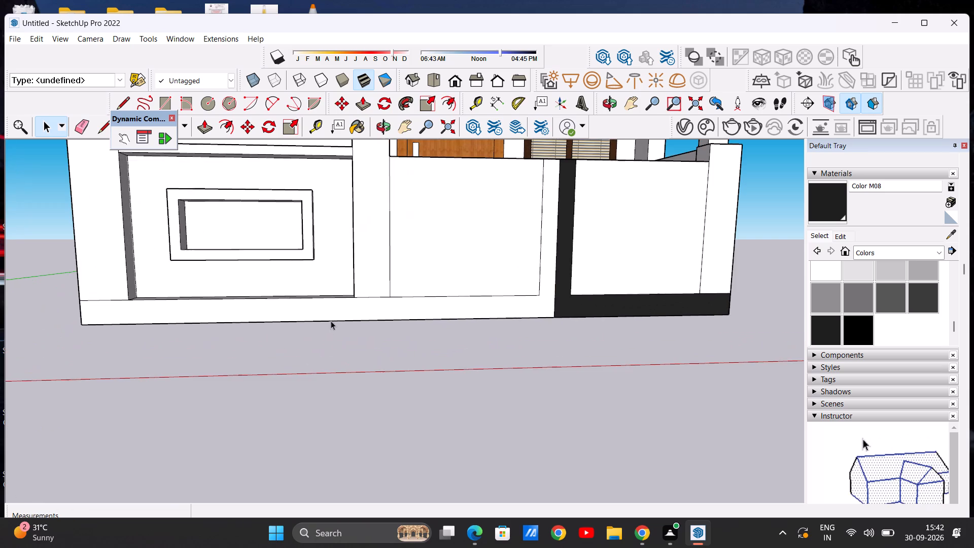
pyautogui.scroll(-7, 368, 260)
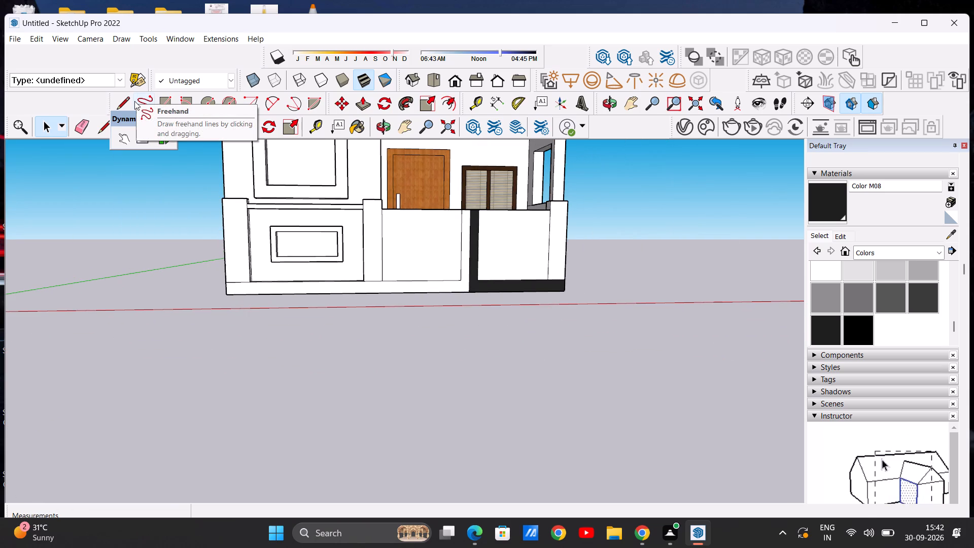
pyautogui.press('l')
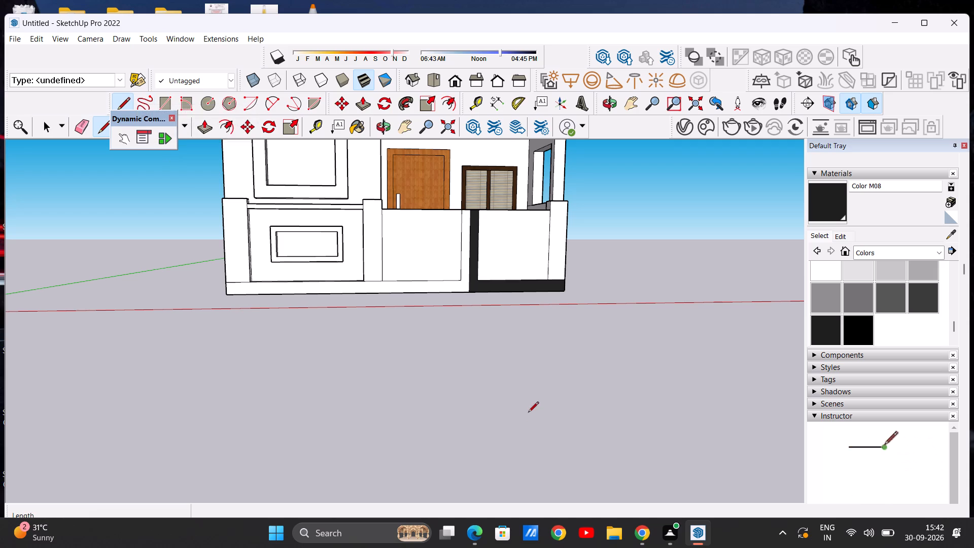
pyautogui.scroll(8, 376, 289)
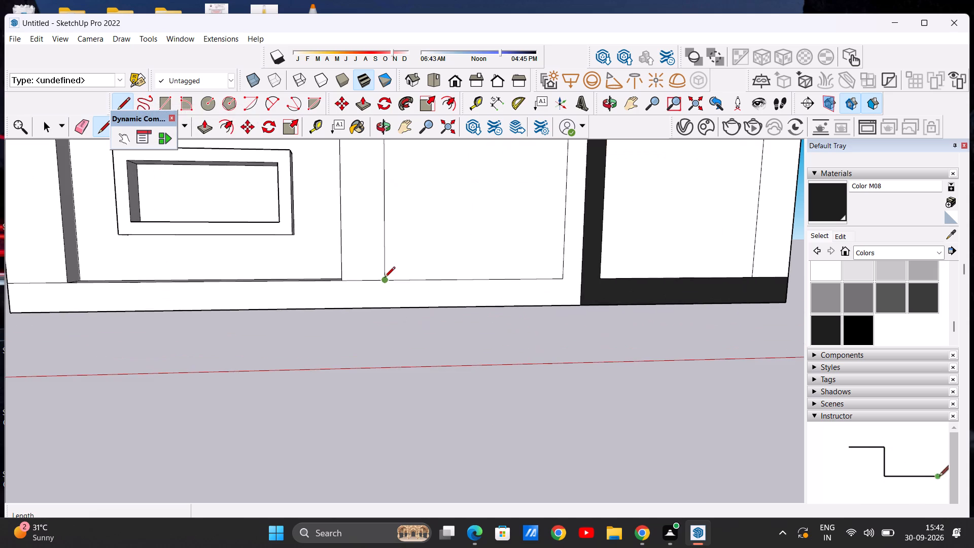
pyautogui.click(385, 278)
pyautogui.click(382, 310)
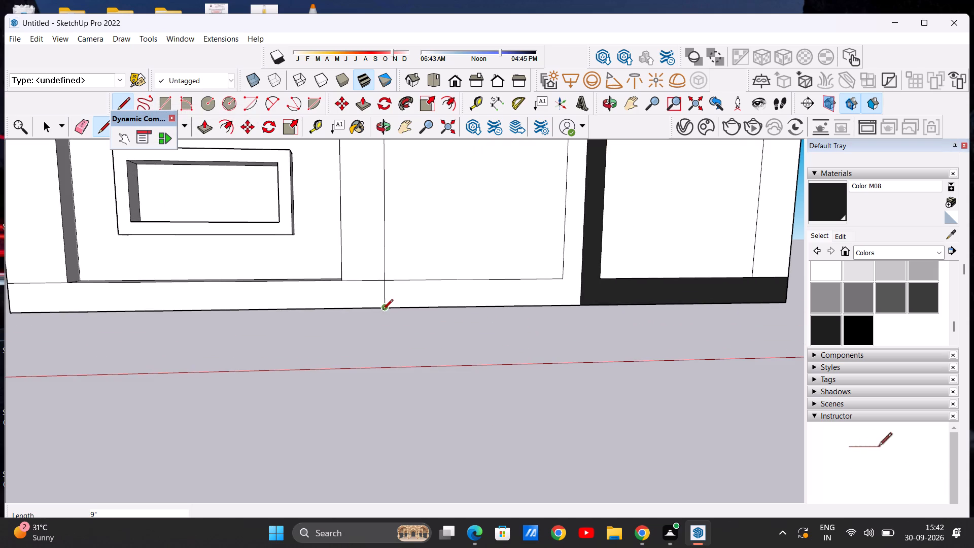
pyautogui.press('space')
# Paint the tower-side half of the centre strip and its porch-wall base band in Color M08.
pyautogui.click(826, 201)
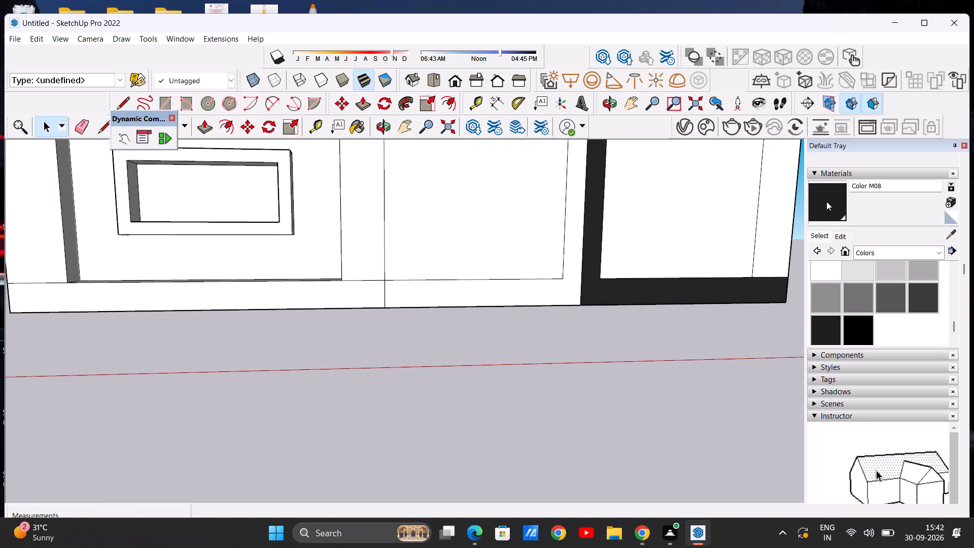
pyautogui.click(534, 295)
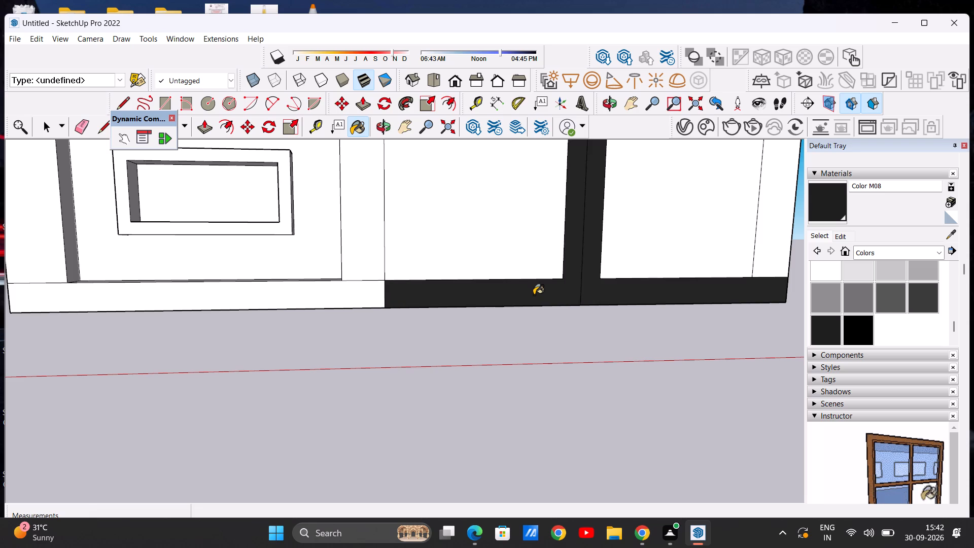
pyautogui.press('space')
# Examine the porch wall's dark strip and base band against the tower base and the rest of the facade.
pyautogui.scroll(-14, 516, 293)
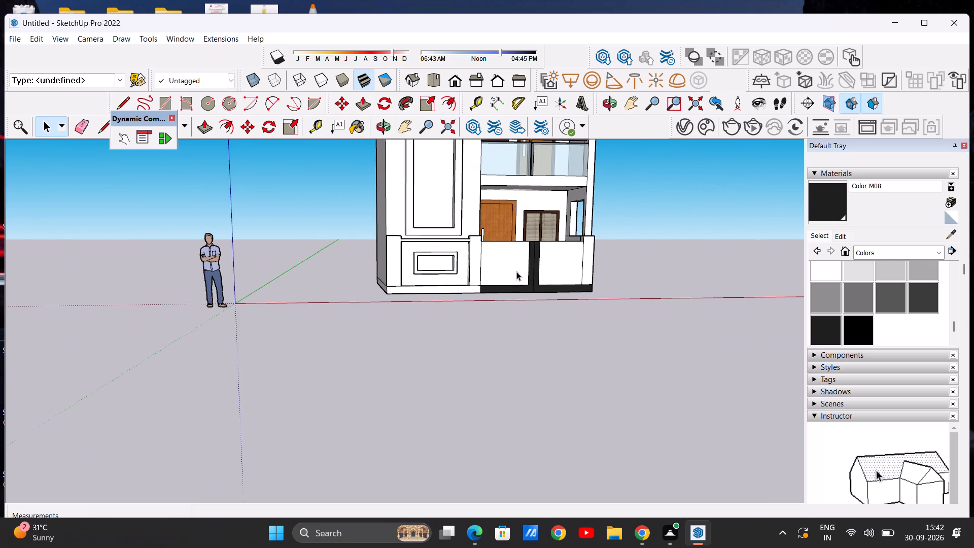
pyautogui.moveTo(606, 279); pyautogui.dragTo(573, 279, button='middle')
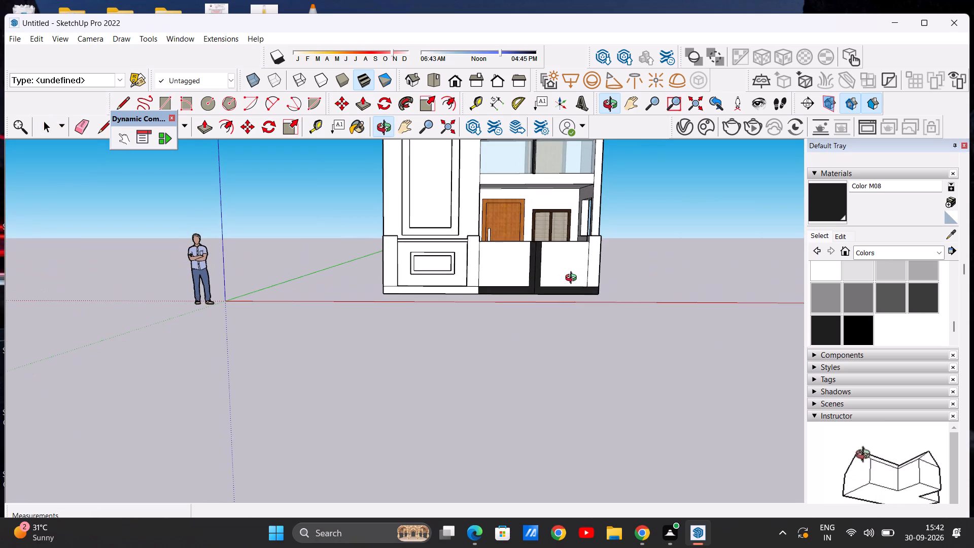
pyautogui.moveTo(573, 279); pyautogui.dragTo(578, 270, button='middle')
pyautogui.scroll(5, 527, 263)
pyautogui.scroll(-3, 526, 261)
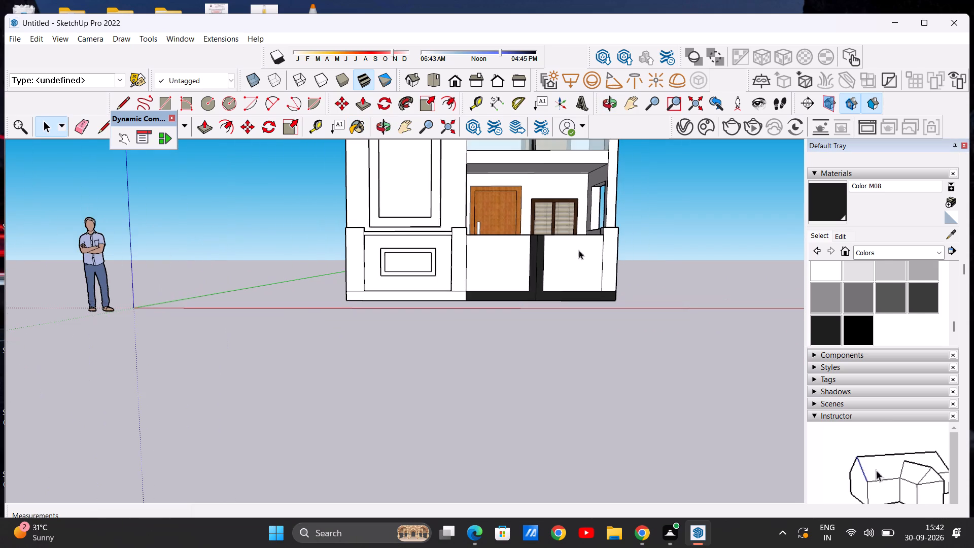
pyautogui.scroll(5, 606, 244)
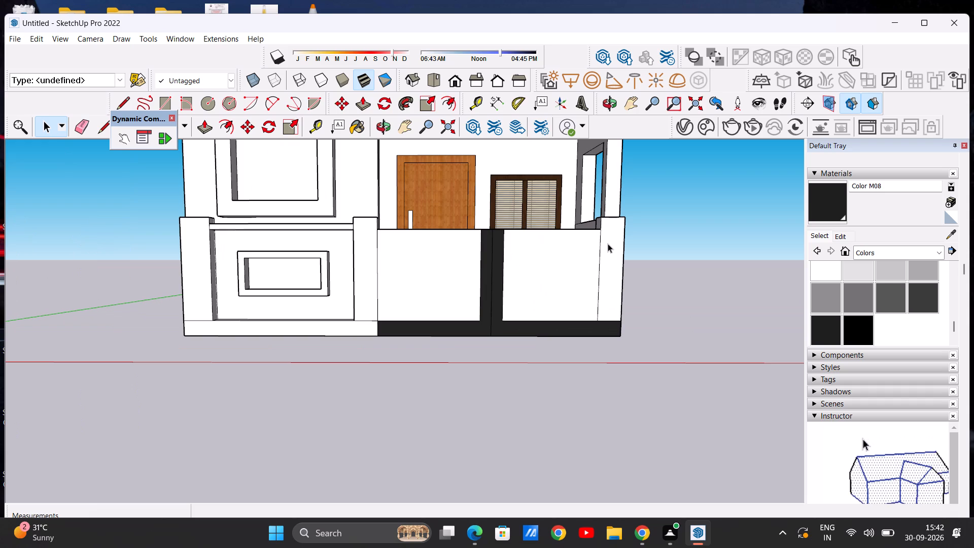
pyautogui.scroll(-4, 600, 251)
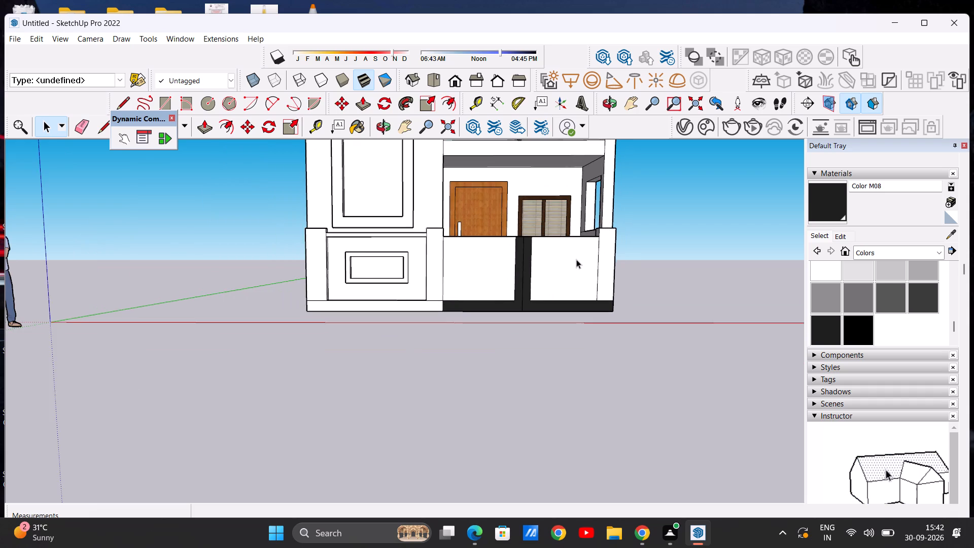
pyautogui.scroll(-4, 565, 258)
pyautogui.scroll(5, 603, 250)
pyautogui.moveTo(574, 256); pyautogui.dragTo(566, 266, button='middle')
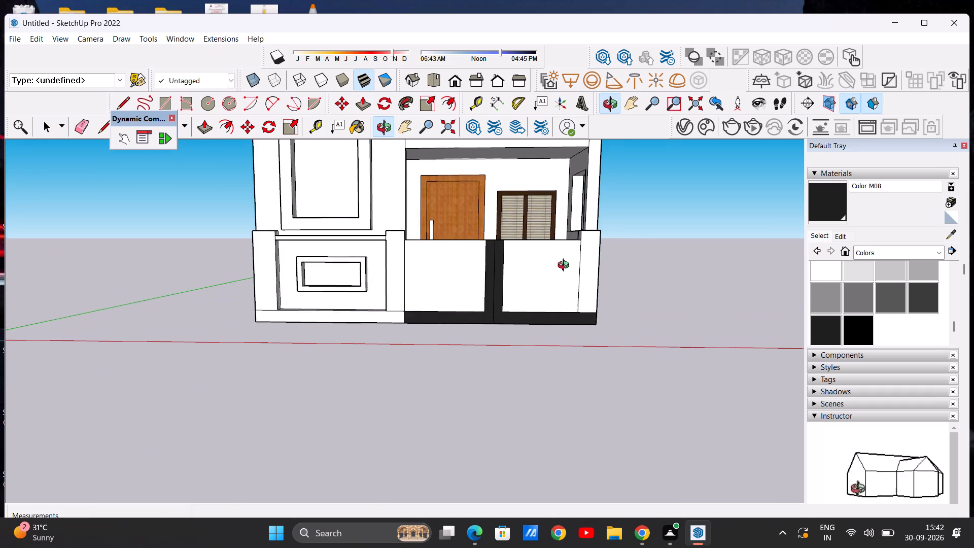
pyautogui.moveTo(566, 266); pyautogui.dragTo(577, 256, button='middle')
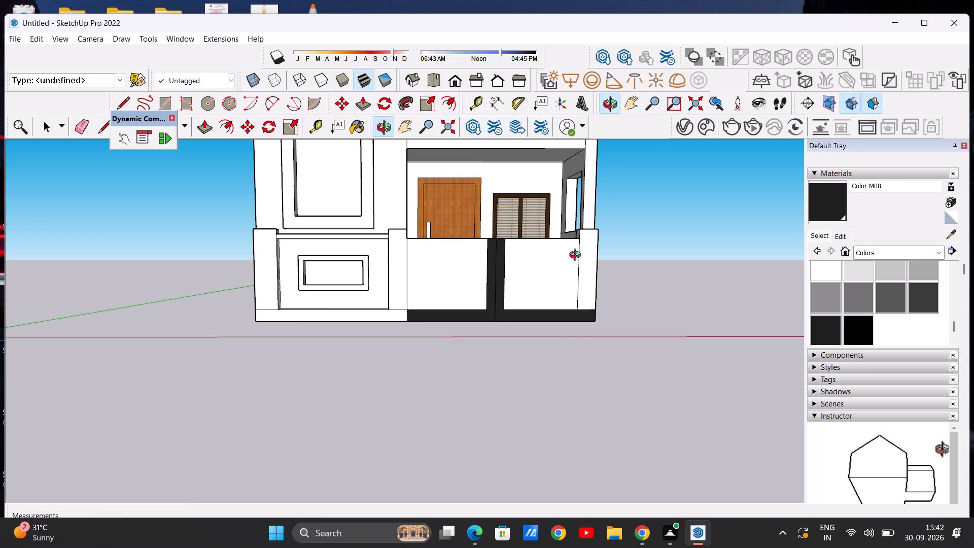
pyautogui.moveTo(577, 256); pyautogui.dragTo(557, 256, button='middle')
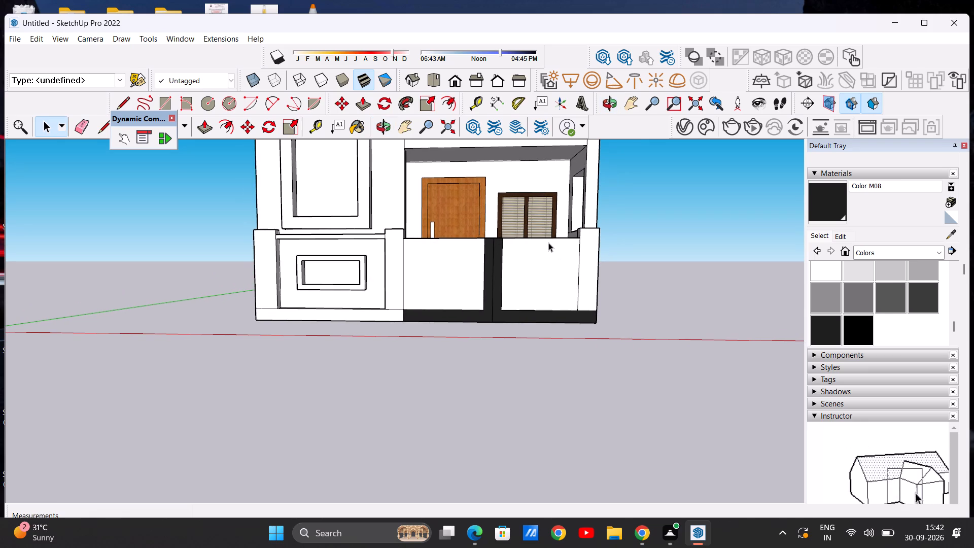
pyautogui.scroll(-4, 615, 246)
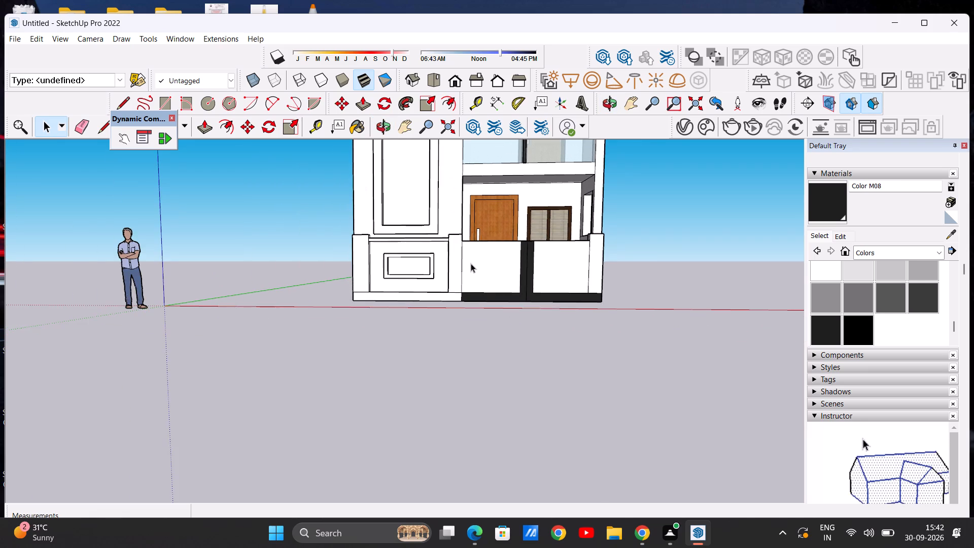
pyautogui.scroll(5, 461, 263)
pyautogui.scroll(-3, 464, 263)
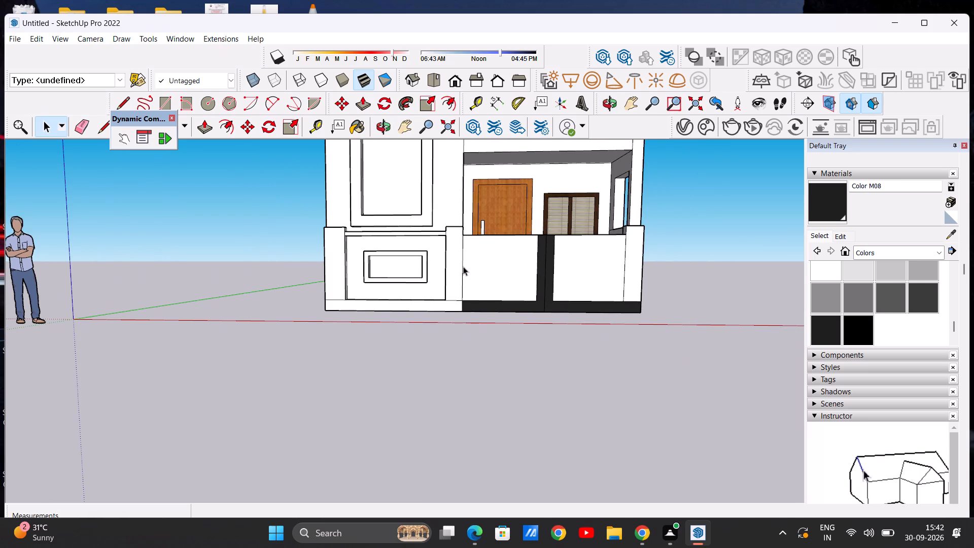
pyautogui.scroll(-5, 492, 266)
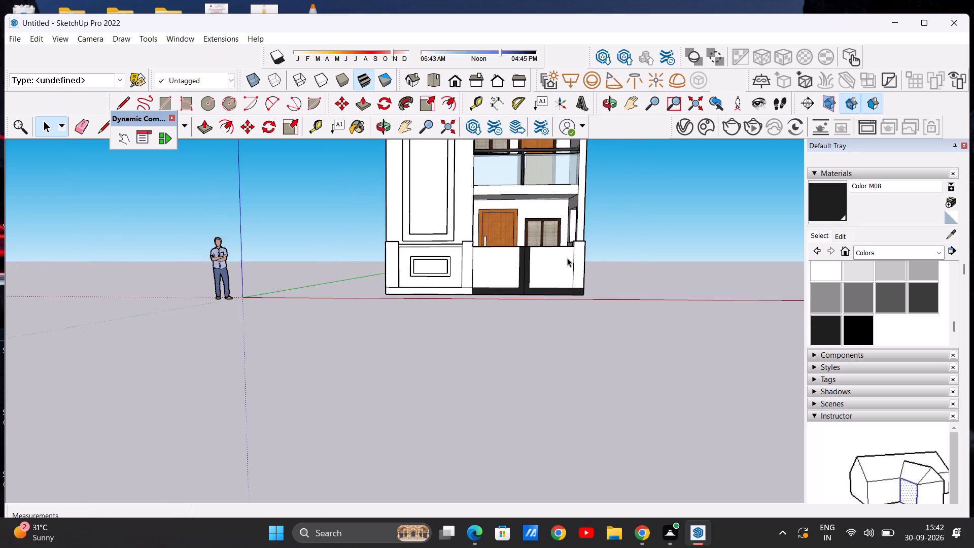
pyautogui.scroll(5, 567, 258)
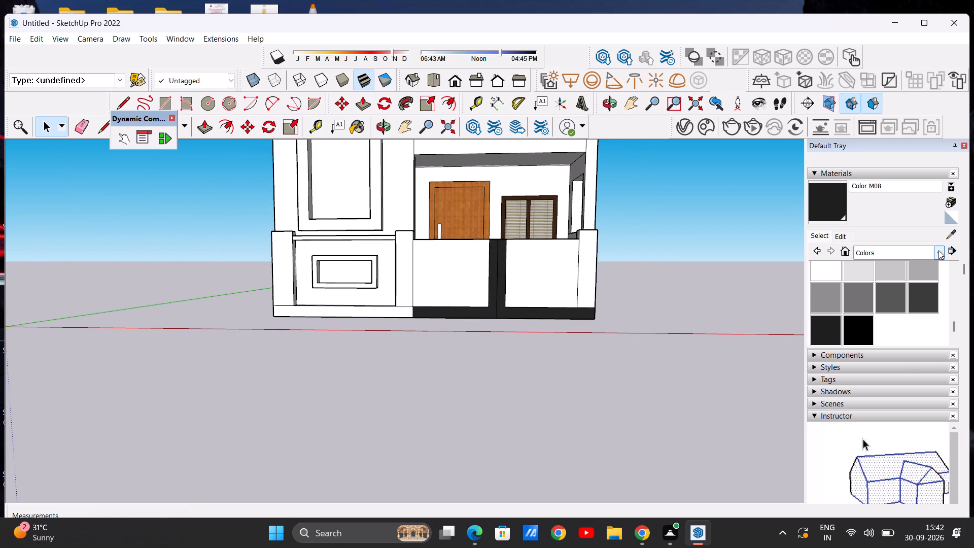
# Paint the front faces of both porch wall panels with Wood Floor Parquet from the Wood materials.
pyautogui.click(938, 250)
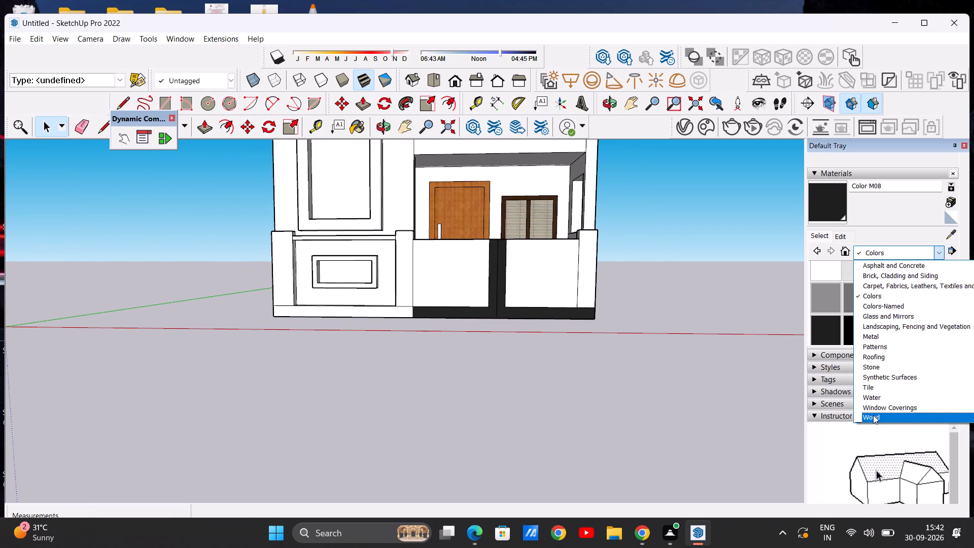
pyautogui.click(873, 415)
pyautogui.click(831, 282)
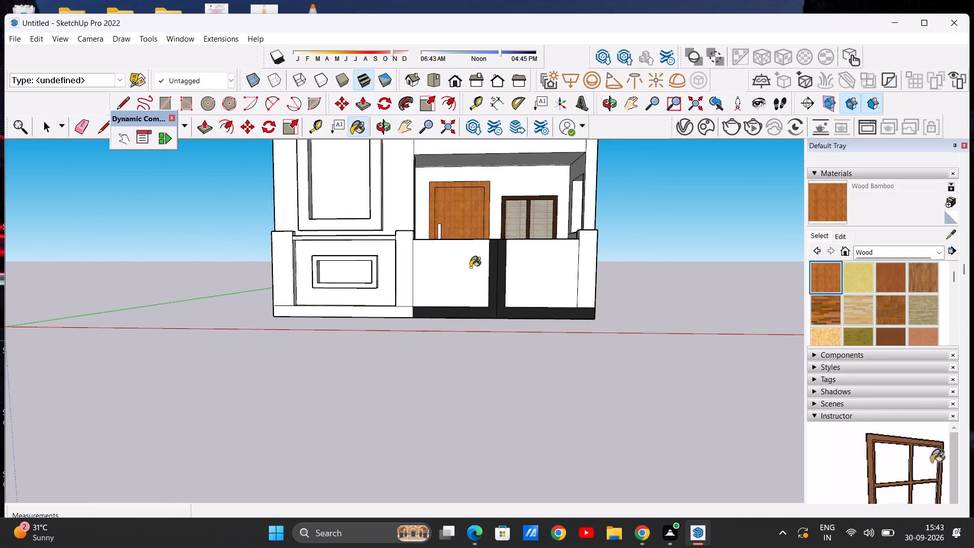
pyautogui.click(891, 307)
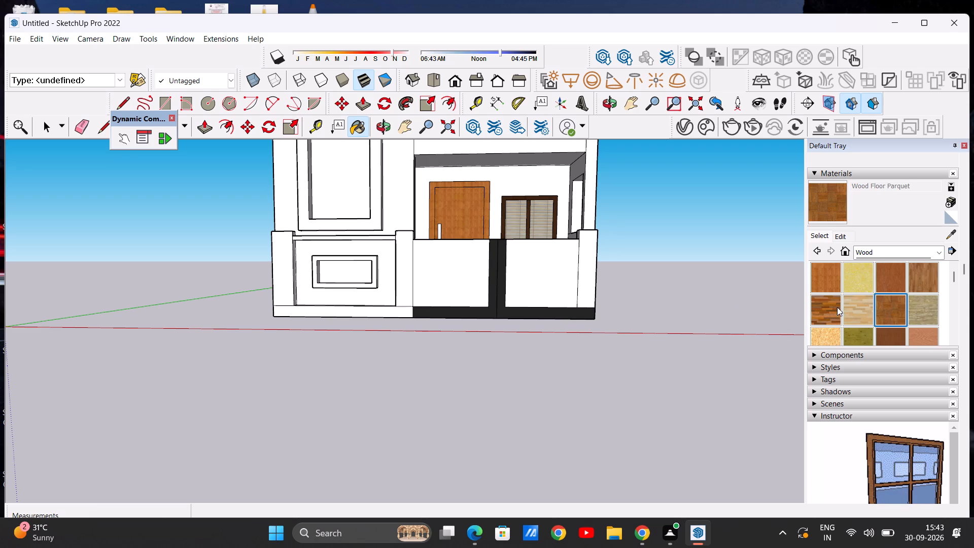
pyautogui.click(459, 286)
pyautogui.click(546, 286)
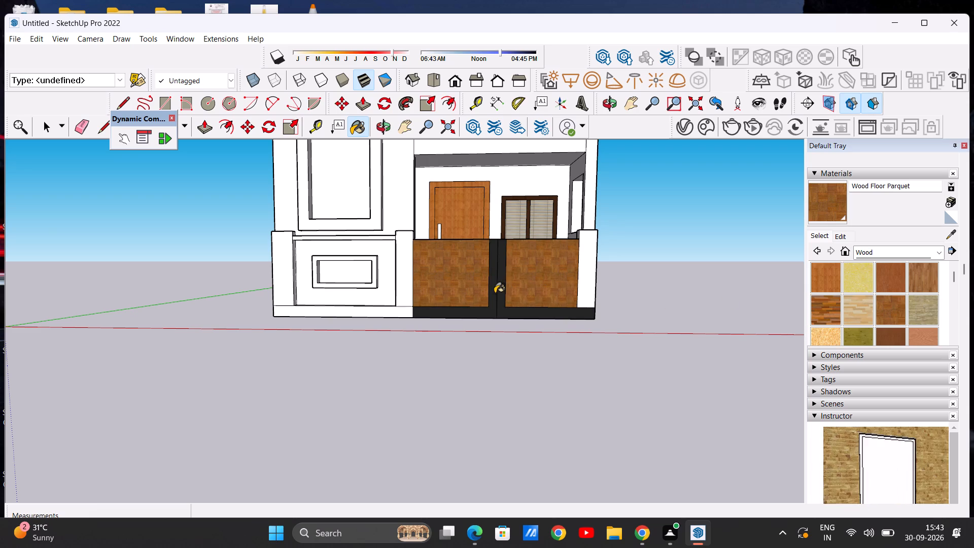
# Paint the porch wall's top faces, above both panels and the centre strip, with Wood Floor Parquet.
pyautogui.scroll(-5, 485, 314)
pyautogui.scroll(10, 477, 277)
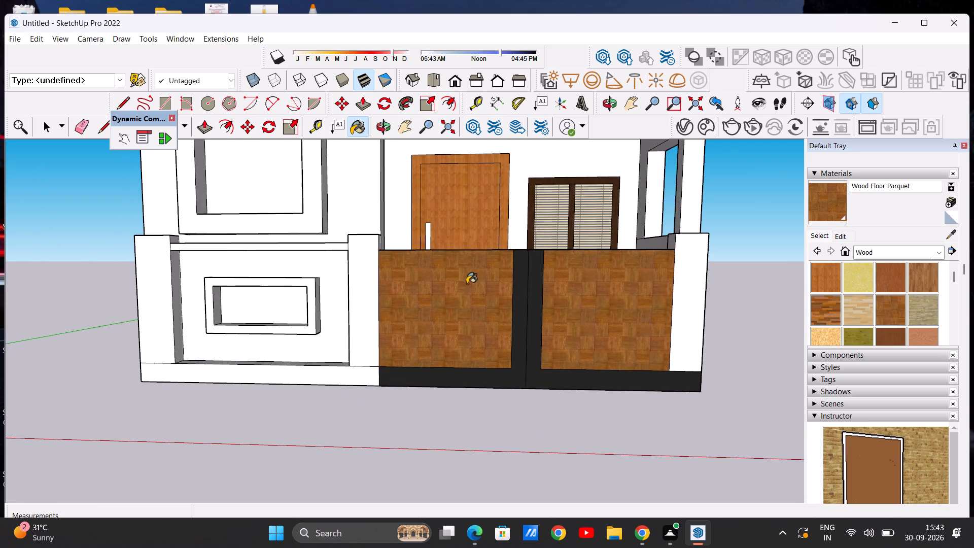
pyautogui.scroll(-4, 443, 280)
pyautogui.moveTo(480, 280); pyautogui.dragTo(492, 396, button='middle')
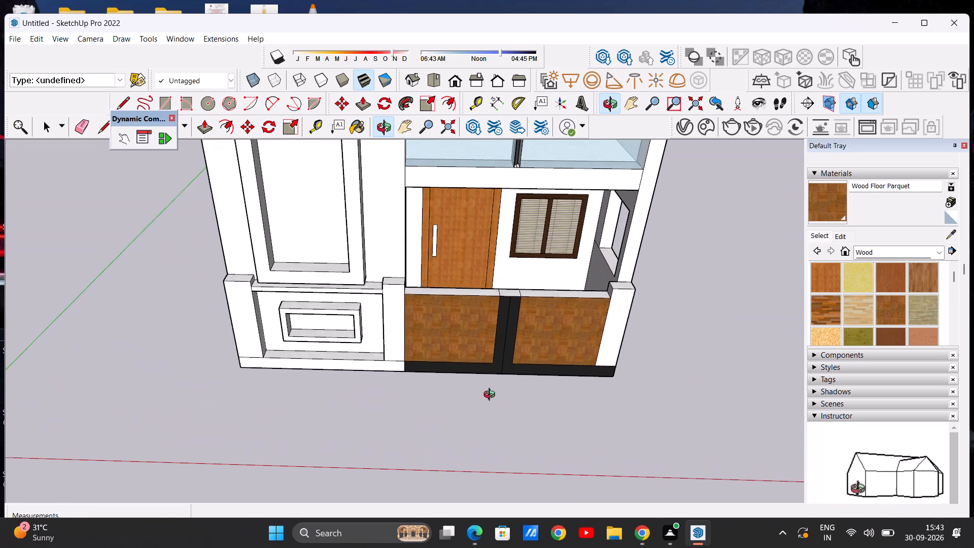
pyautogui.moveTo(492, 396); pyautogui.dragTo(492, 396, button='middle')
pyautogui.scroll(9, 490, 290)
pyautogui.click(474, 296)
pyautogui.click(552, 302)
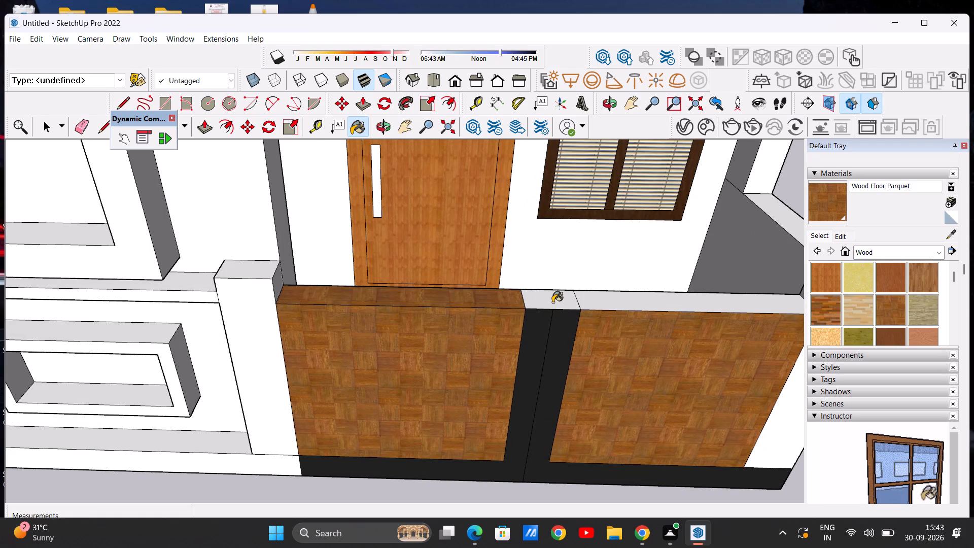
pyautogui.click(614, 302)
# Paint the inner, porch-side faces of both porch wall panels with Wood Floor Parquet.
pyautogui.scroll(-11, 483, 316)
pyautogui.scroll(6, 512, 311)
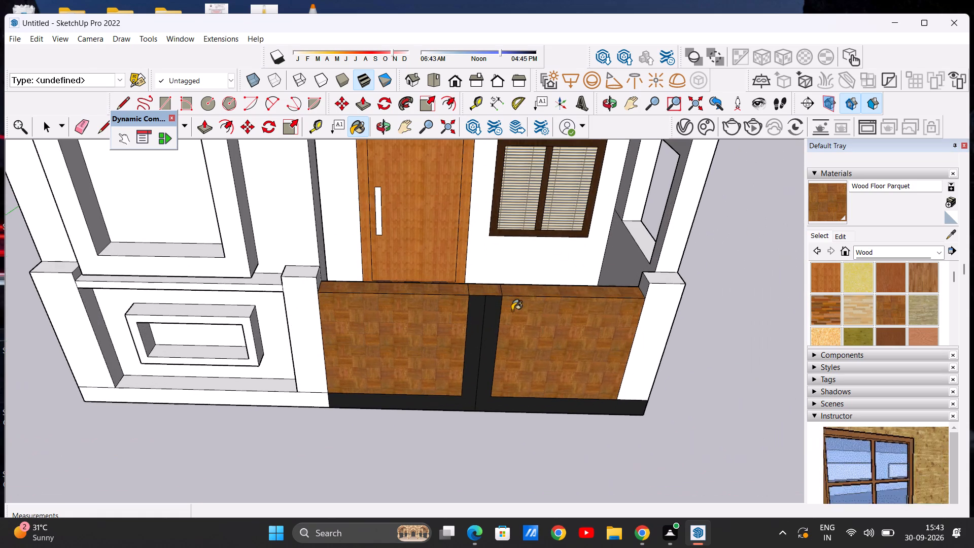
pyautogui.moveTo(530, 371); pyautogui.dragTo(497, 250, button='middle')
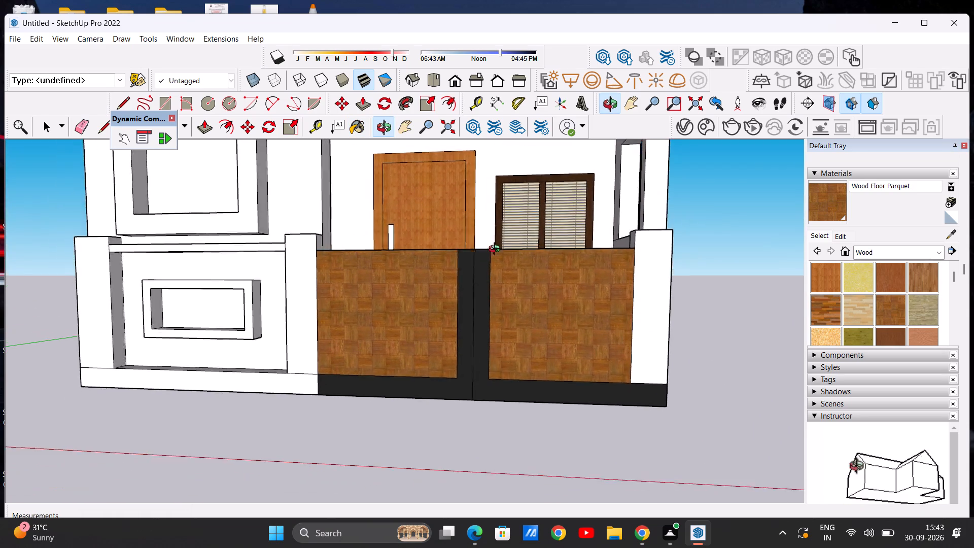
pyautogui.moveTo(497, 250); pyautogui.dragTo(431, 283, button='middle')
pyautogui.moveTo(552, 275); pyautogui.dragTo(395, 276, button='middle')
pyautogui.scroll(-4, 420, 272)
pyautogui.moveTo(544, 236); pyautogui.dragTo(475, 250, button='middle')
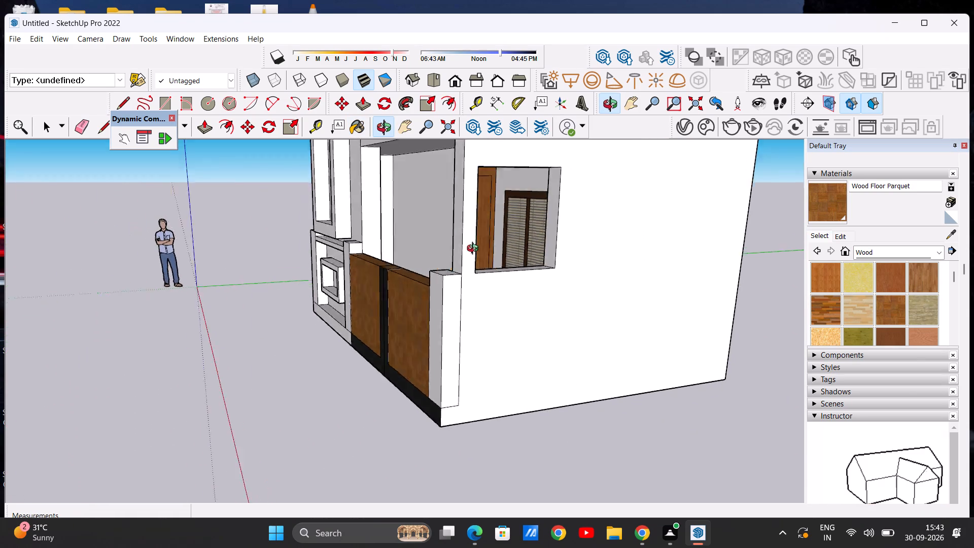
pyautogui.moveTo(475, 250); pyautogui.dragTo(375, 277, button='middle')
pyautogui.scroll(11, 375, 281)
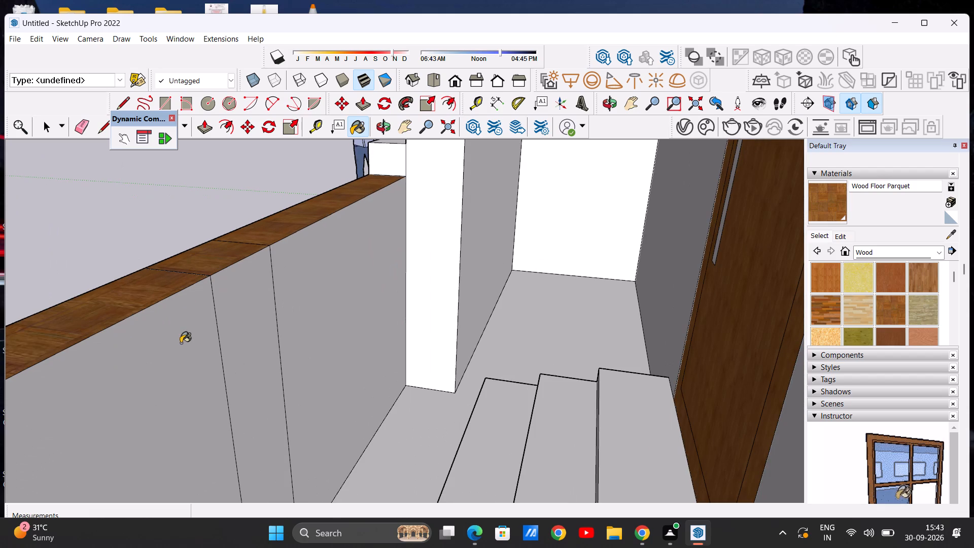
pyautogui.click(309, 287)
pyautogui.click(138, 383)
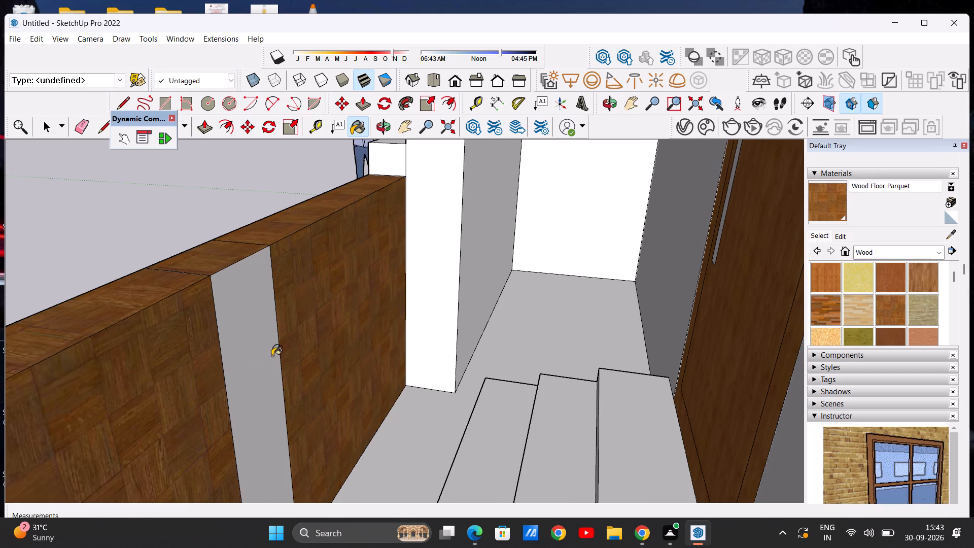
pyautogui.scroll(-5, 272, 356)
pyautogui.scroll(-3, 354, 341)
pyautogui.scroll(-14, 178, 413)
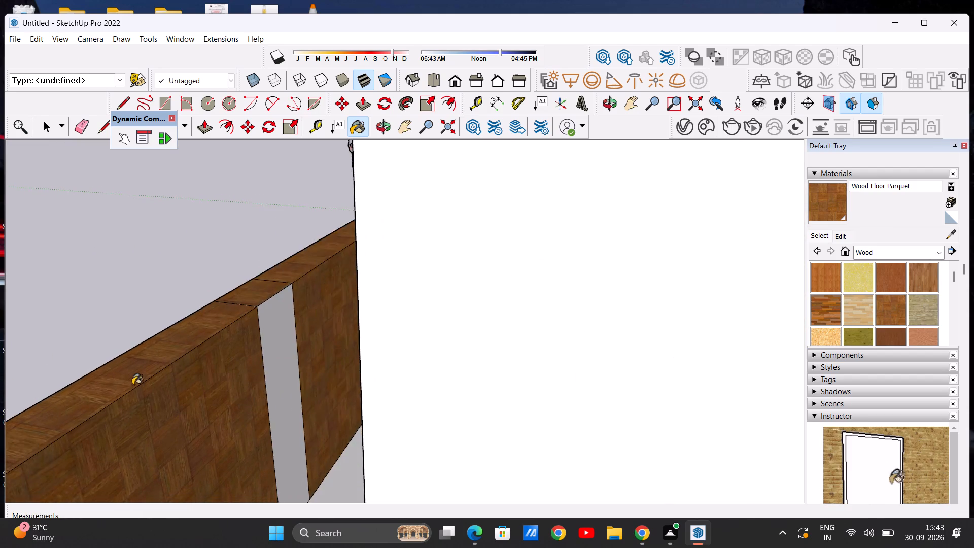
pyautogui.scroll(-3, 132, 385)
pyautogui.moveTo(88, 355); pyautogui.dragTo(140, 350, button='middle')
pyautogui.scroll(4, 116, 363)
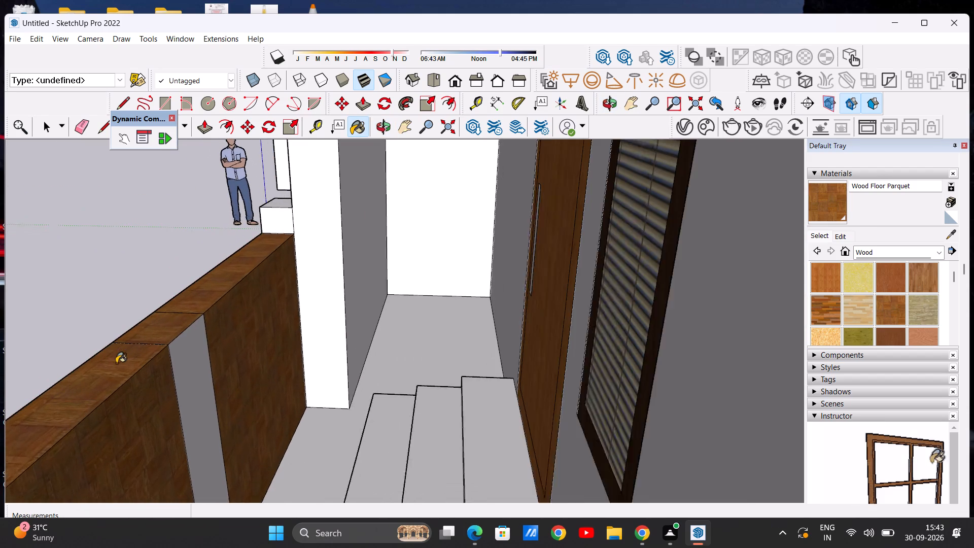
# Paint the inner face and top face of the porch wall's centre strip with Color M08 from the Colors materials.
pyautogui.scroll(1, 116, 363)
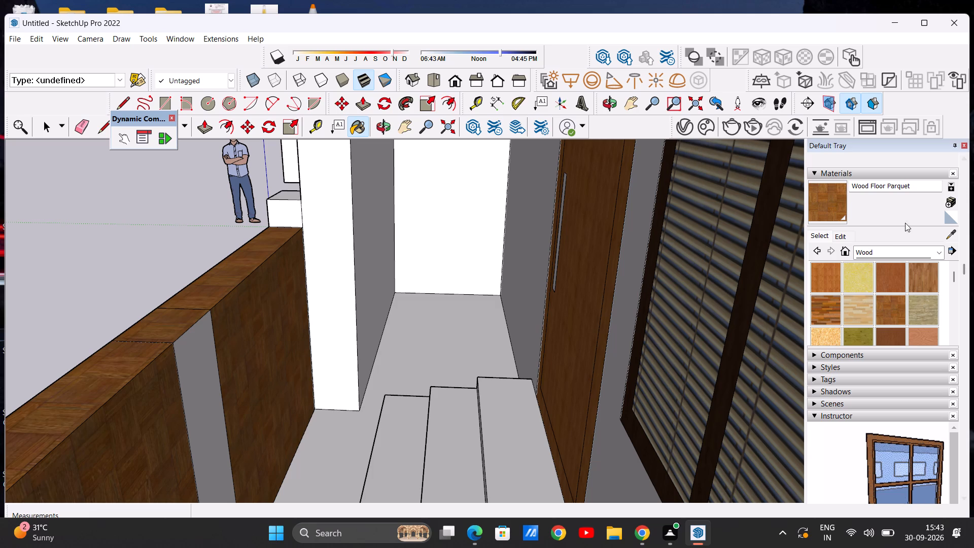
pyautogui.click(936, 253)
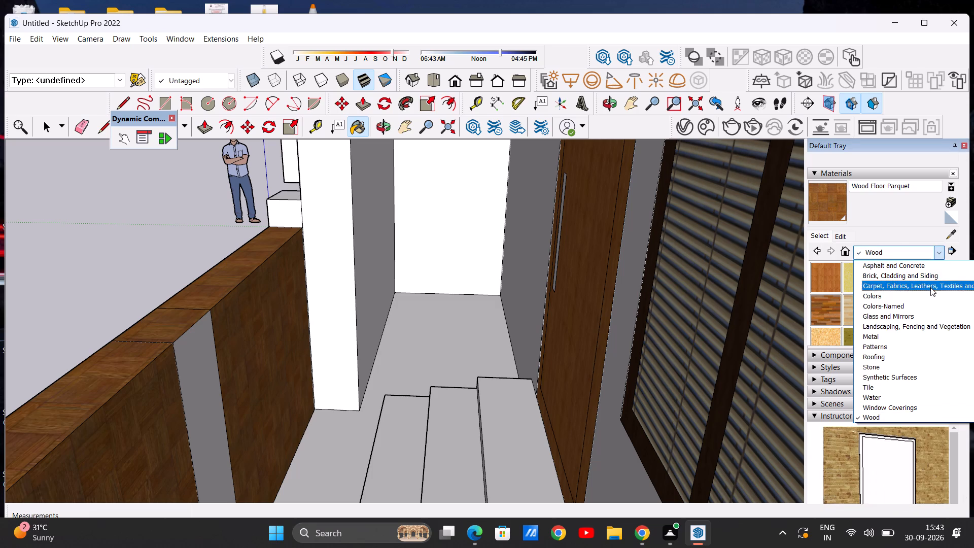
pyautogui.click(929, 297)
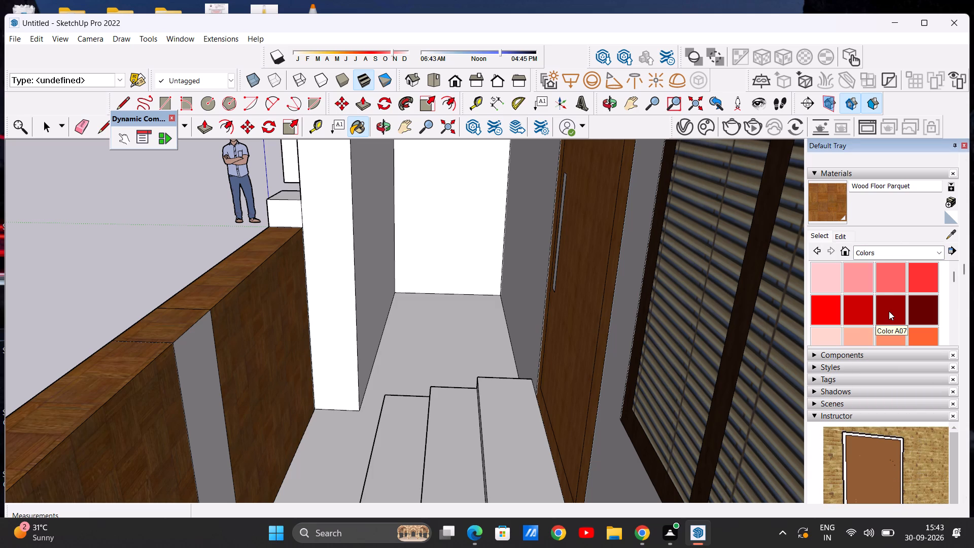
pyautogui.scroll(-12, 862, 312)
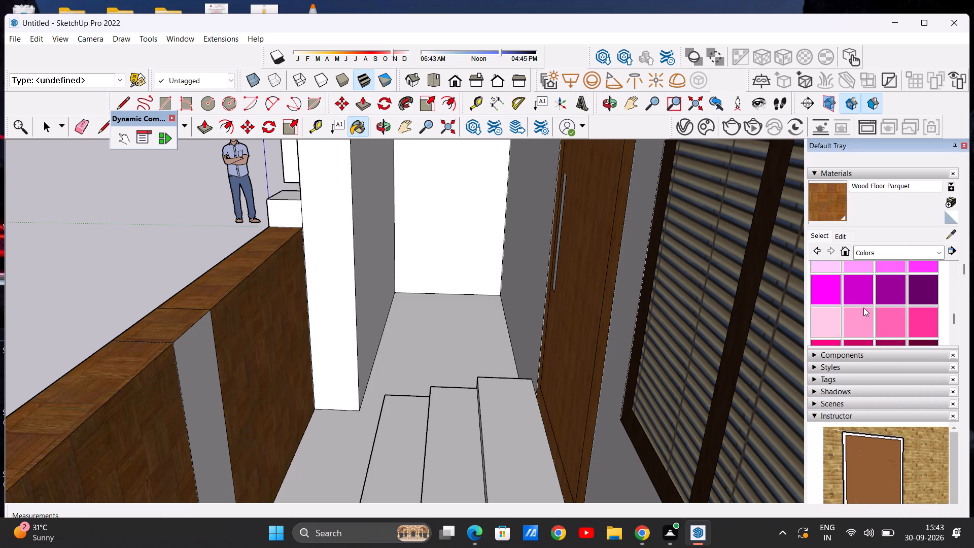
pyautogui.scroll(-3, 863, 307)
pyautogui.scroll(2, 865, 296)
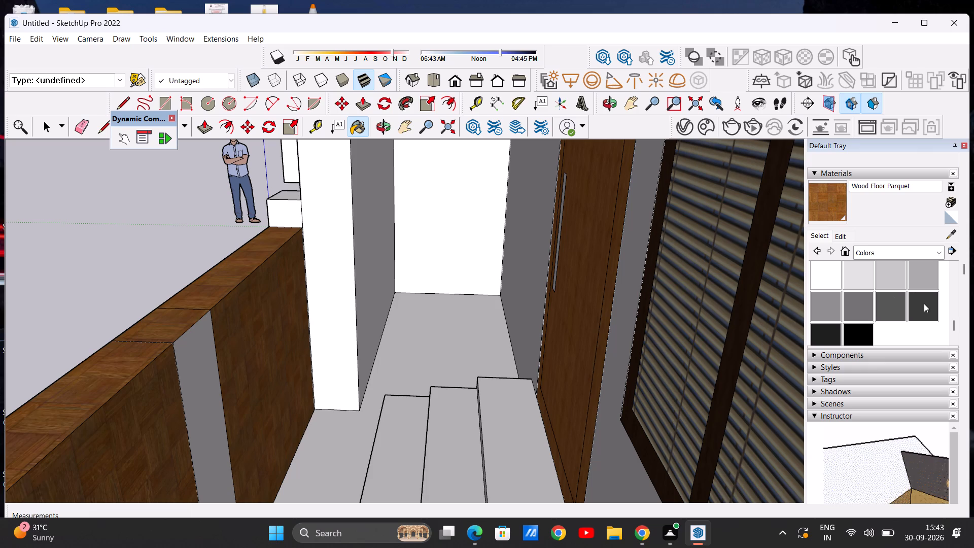
pyautogui.click(823, 332)
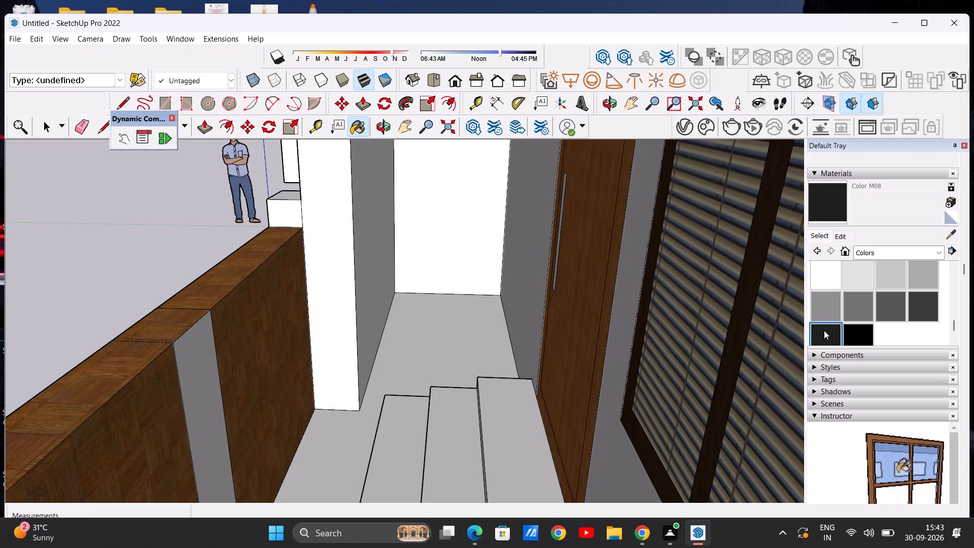
pyautogui.scroll(4, 180, 356)
pyautogui.click(197, 356)
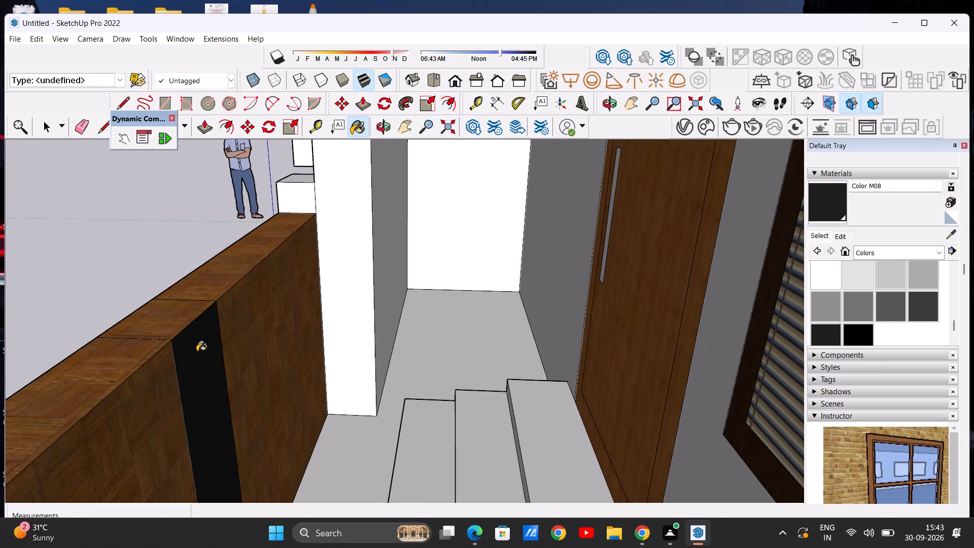
pyautogui.click(176, 326)
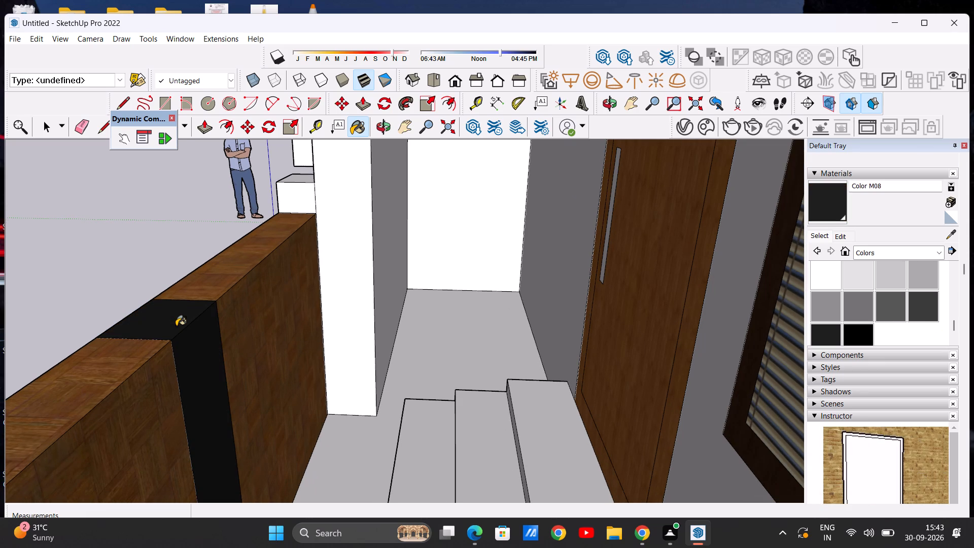
pyautogui.press('space')
# Examine the porch wall's parquet panels and dark trim from the front against the whole facade.
pyautogui.scroll(1, 176, 326)
pyautogui.scroll(-15, 293, 278)
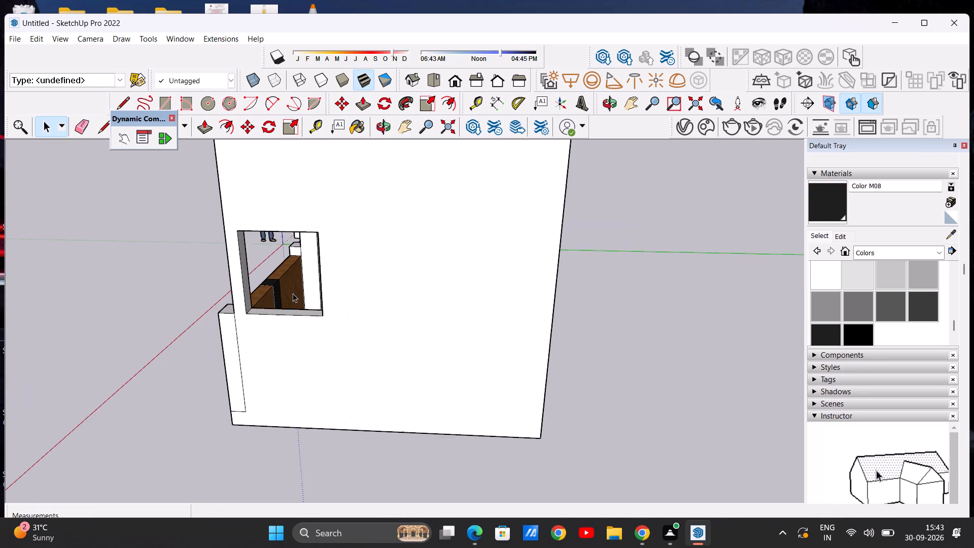
pyautogui.moveTo(171, 297); pyautogui.dragTo(505, 272, button='middle')
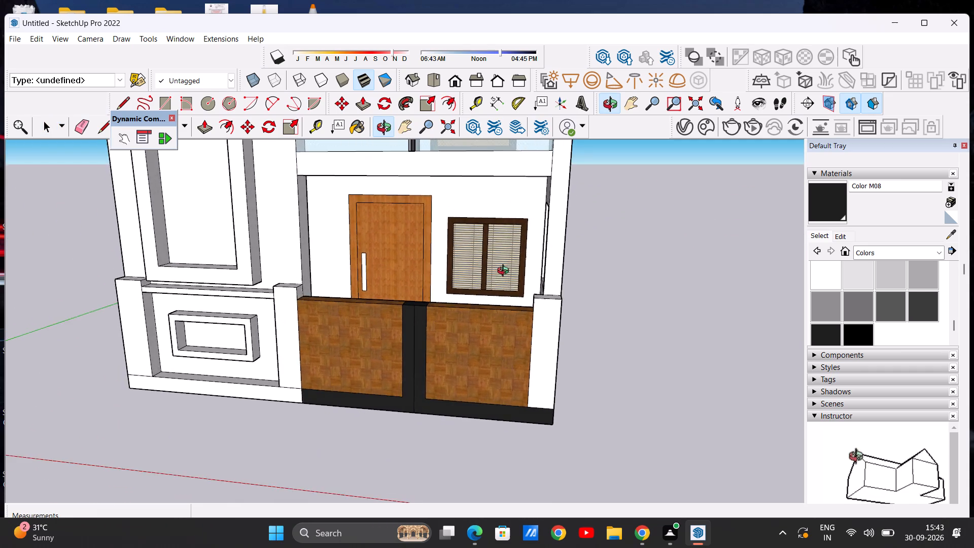
pyautogui.moveTo(505, 272); pyautogui.dragTo(538, 237, button='middle')
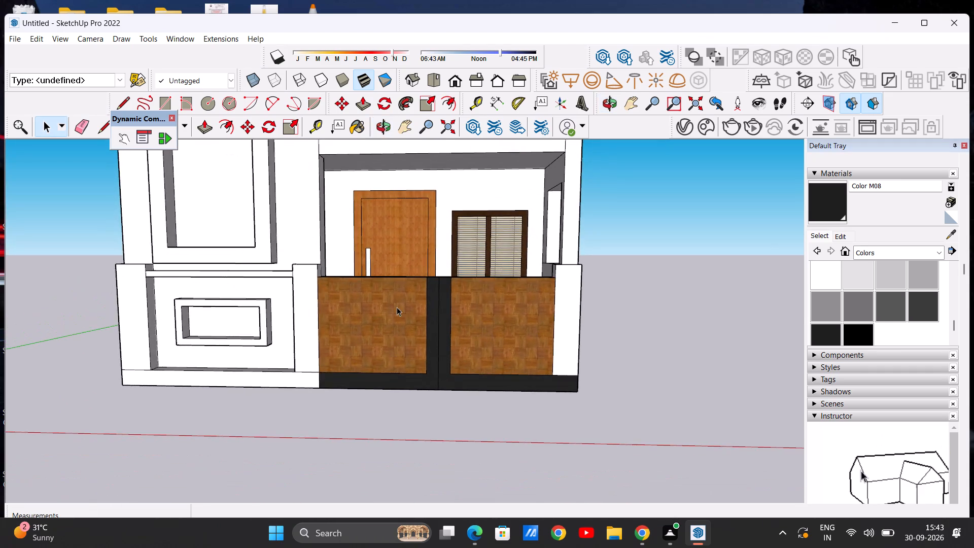
pyautogui.scroll(-9, 397, 307)
pyautogui.scroll(-8, 346, 302)
pyautogui.scroll(6, 281, 300)
pyautogui.scroll(-4, 282, 317)
pyautogui.scroll(7, 334, 297)
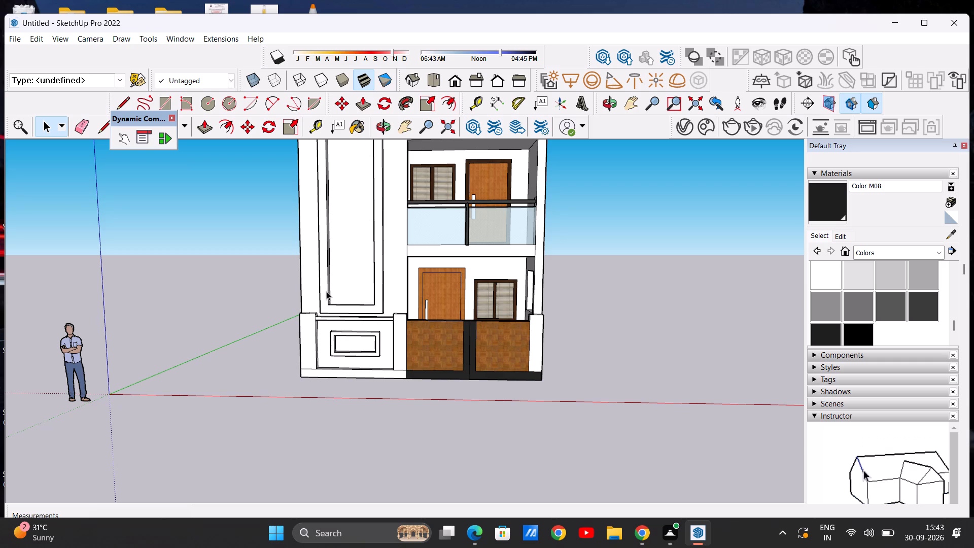
pyautogui.scroll(-4, 326, 291)
pyautogui.moveTo(336, 318); pyautogui.dragTo(346, 296, button='middle')
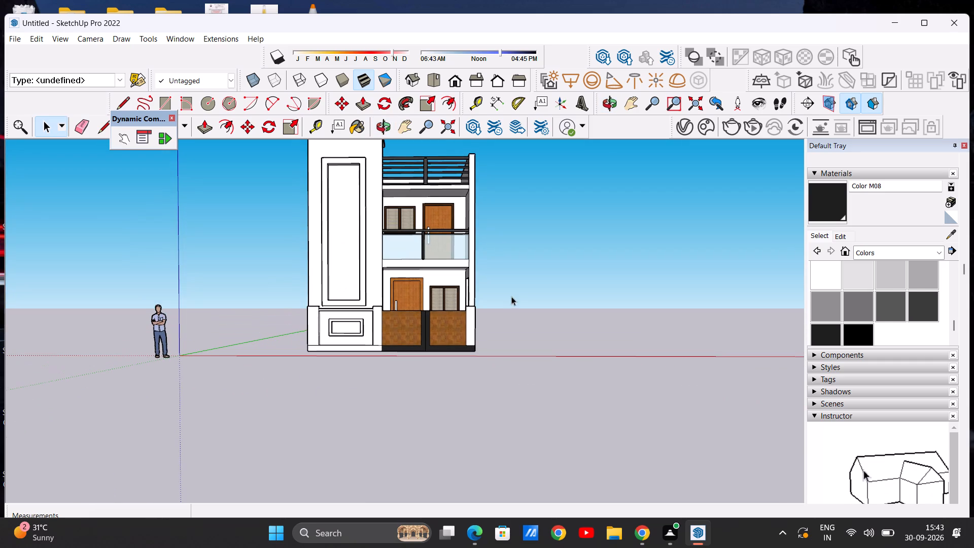
pyautogui.scroll(6, 459, 306)
pyautogui.scroll(6, 305, 311)
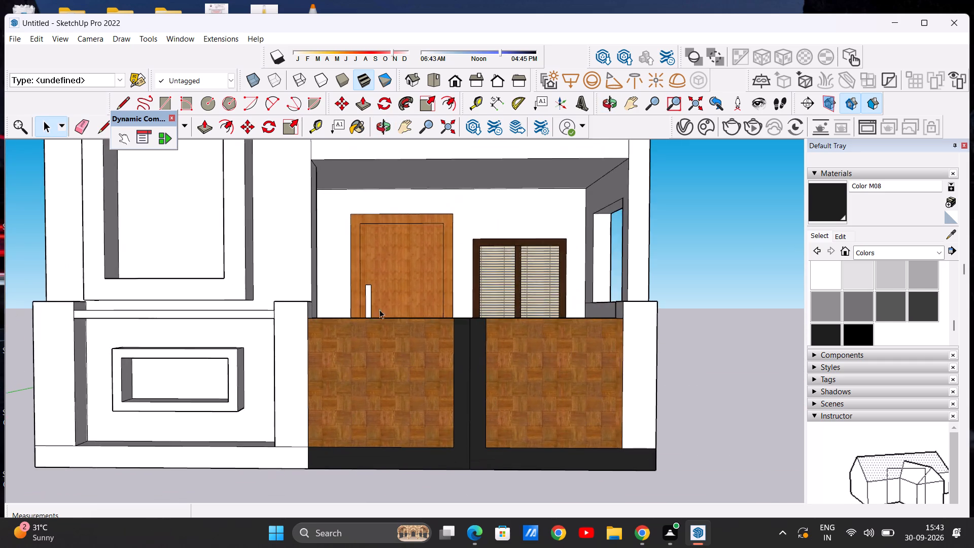
pyautogui.scroll(-9, 381, 310)
pyautogui.scroll(5, 317, 341)
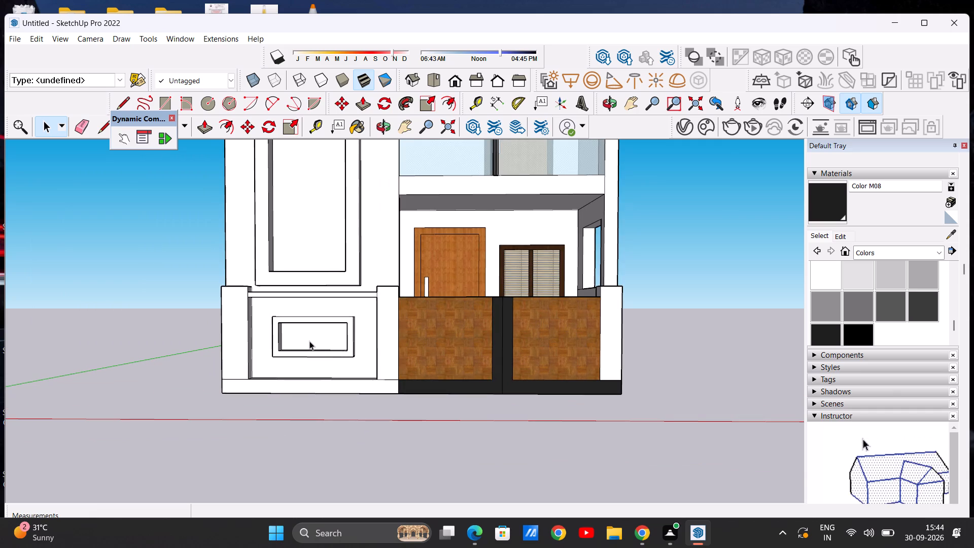
pyautogui.scroll(-2, 299, 339)
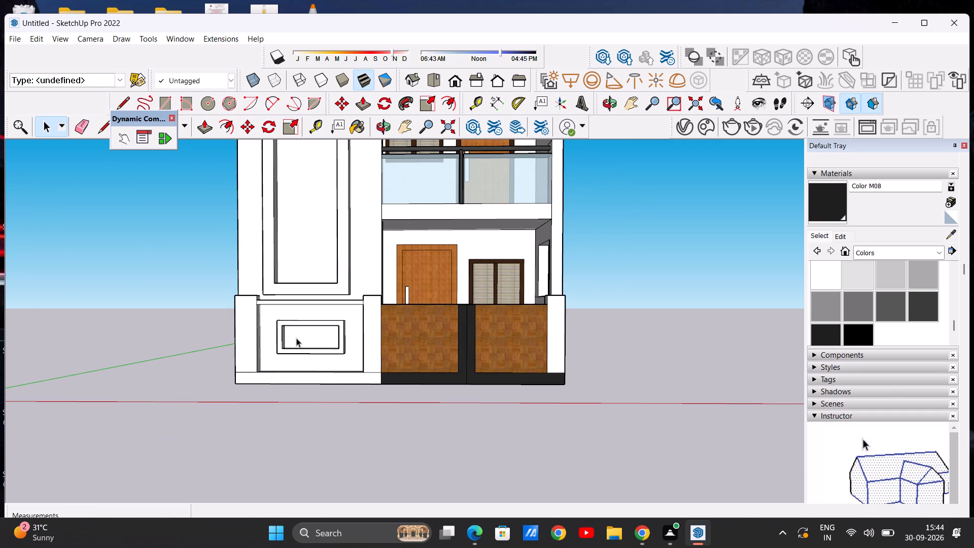
pyautogui.scroll(-9, 296, 338)
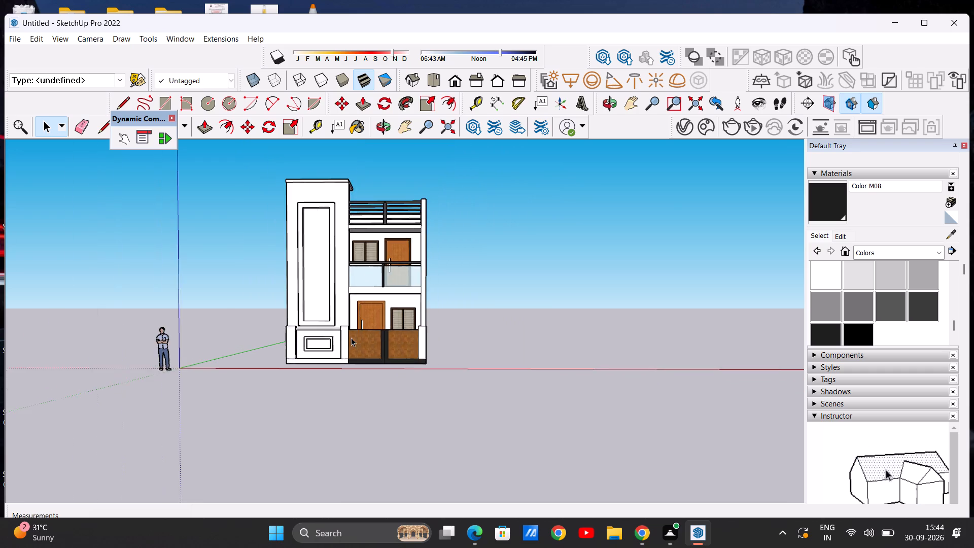
pyautogui.scroll(10, 336, 347)
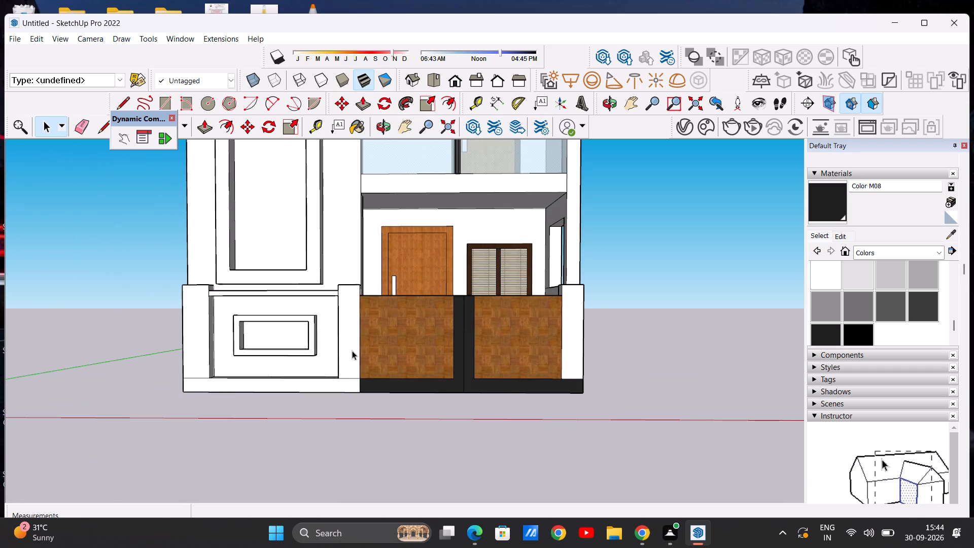
pyautogui.scroll(-1, 337, 351)
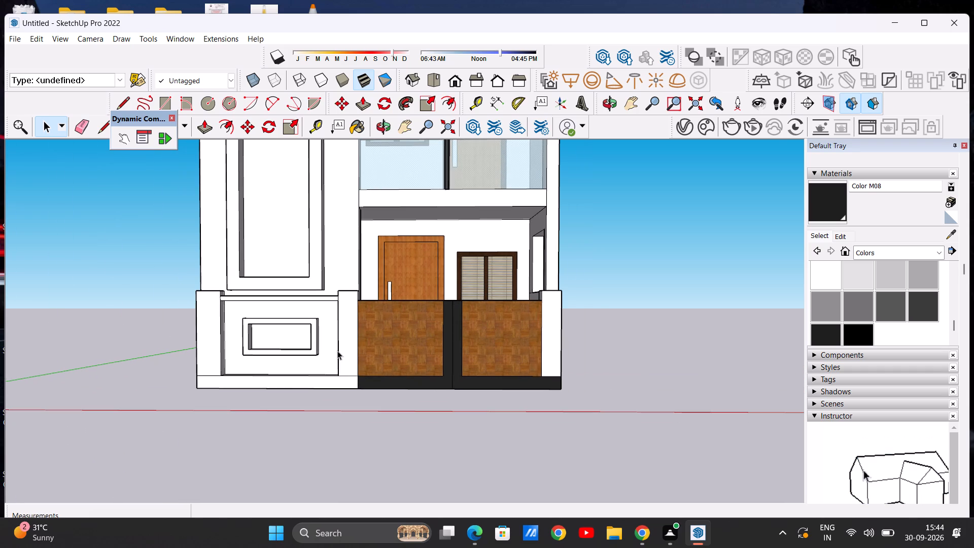
pyautogui.scroll(1, 337, 351)
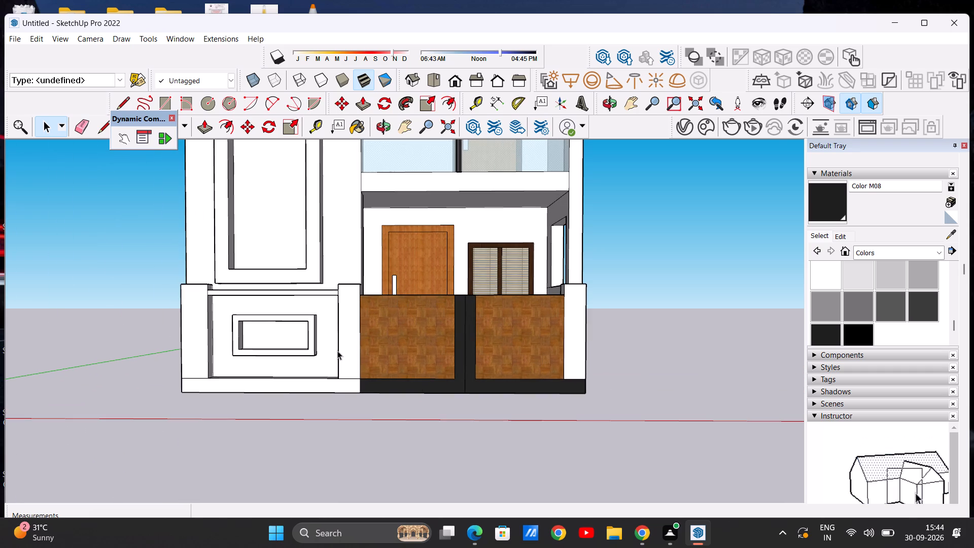
pyautogui.scroll(-3, 337, 351)
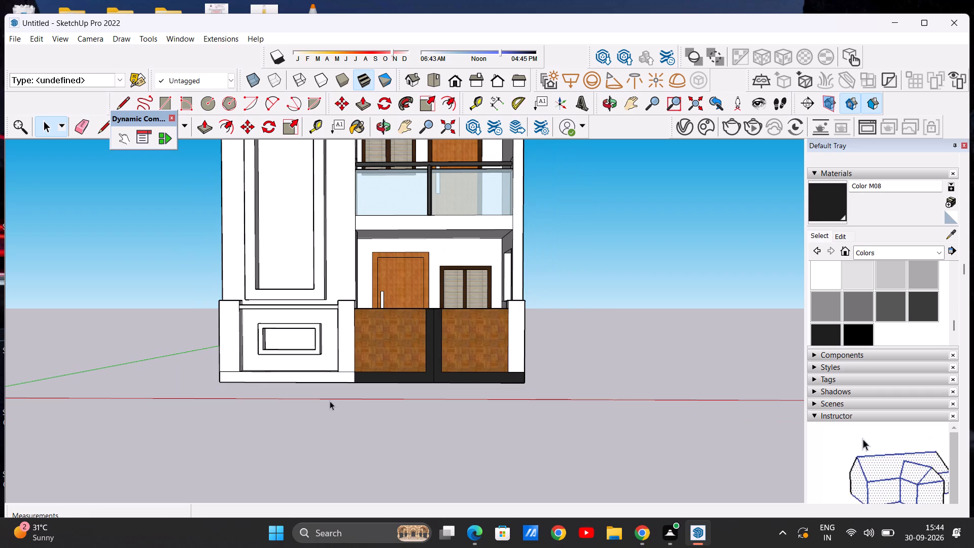
pyautogui.scroll(5, 337, 393)
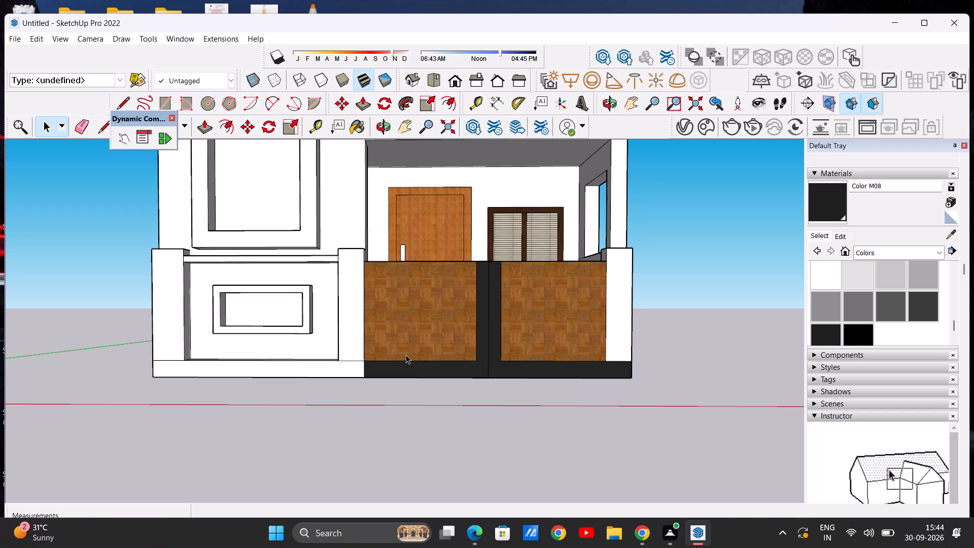
# Examine the unpainted tower, its tall recessed panel and its framed base against the finished porch side.
pyautogui.scroll(-13, 384, 367)
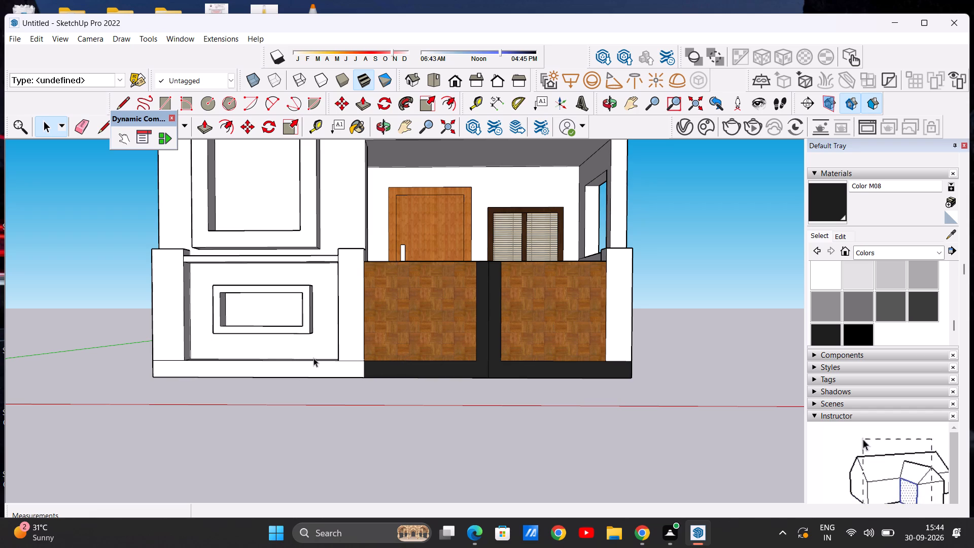
pyautogui.scroll(-20, 314, 358)
pyautogui.scroll(-2, 314, 358)
pyautogui.scroll(8, 317, 325)
pyautogui.scroll(-3, 320, 332)
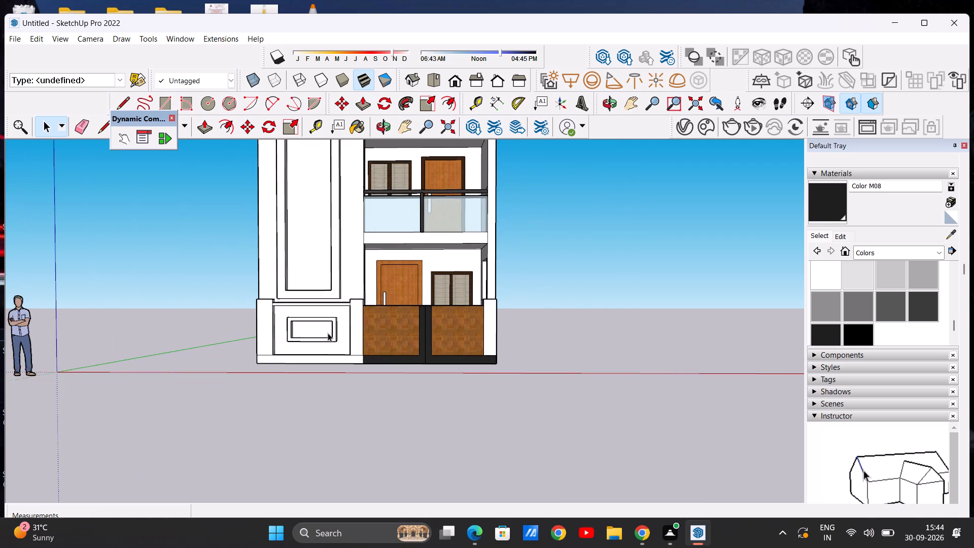
pyautogui.scroll(-5, 328, 333)
pyautogui.scroll(7, 339, 326)
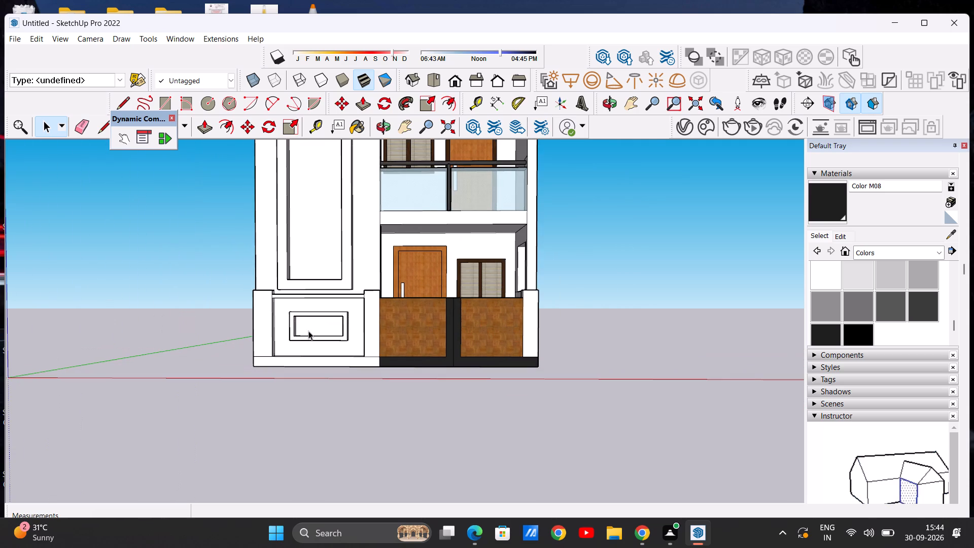
pyautogui.scroll(5, 308, 331)
pyautogui.scroll(-4, 307, 336)
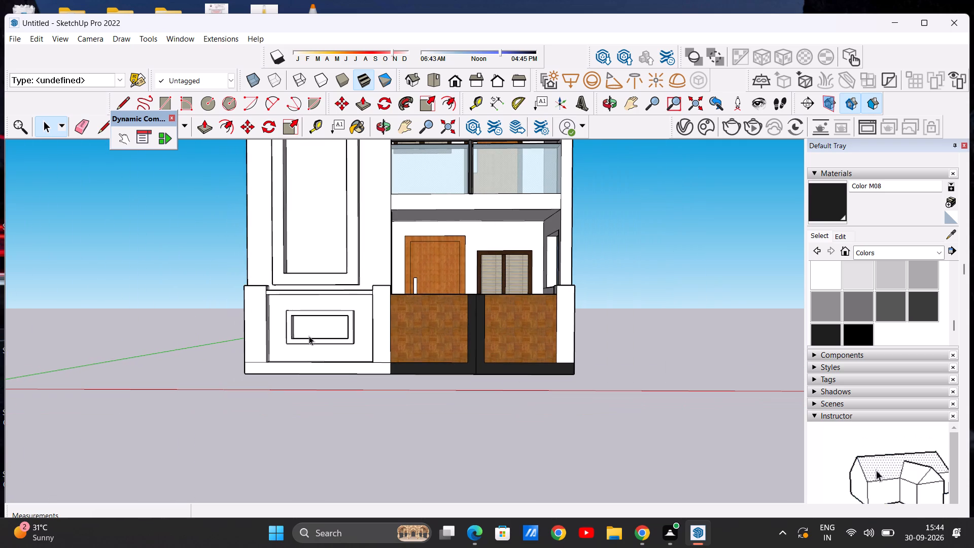
pyautogui.scroll(-11, 309, 336)
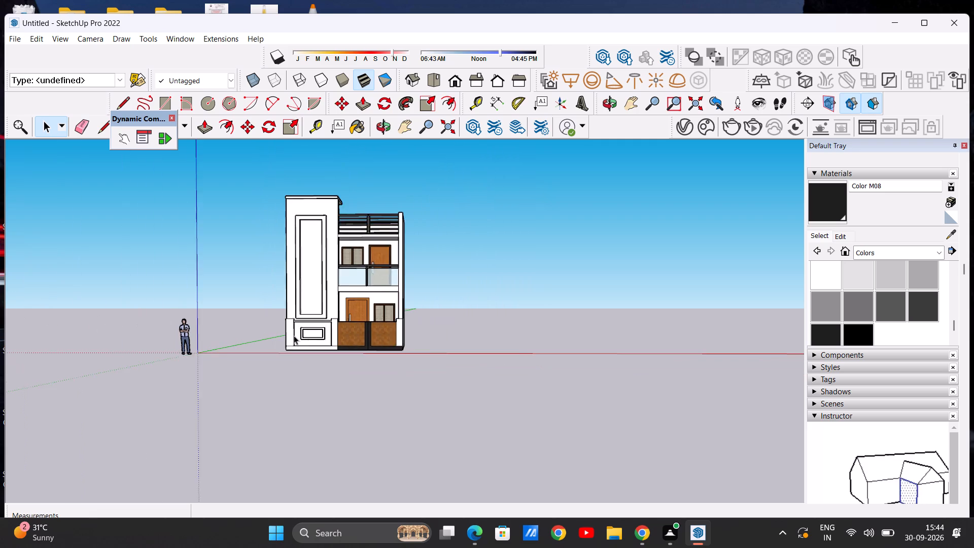
pyautogui.scroll(7, 294, 335)
pyautogui.scroll(-4, 296, 345)
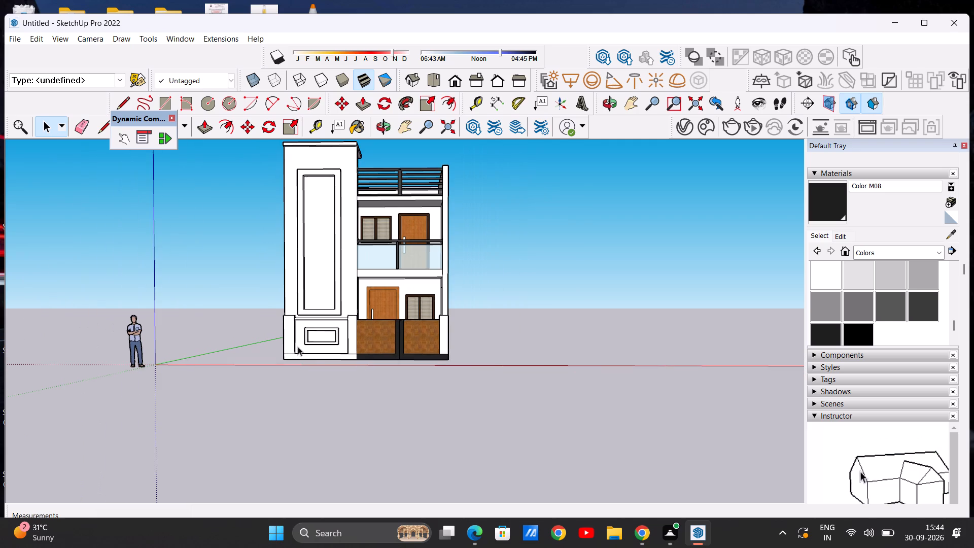
pyautogui.scroll(6, 316, 337)
pyautogui.scroll(-5, 310, 337)
pyautogui.moveTo(336, 348); pyautogui.dragTo(342, 339, button='middle')
pyautogui.scroll(-7, 302, 346)
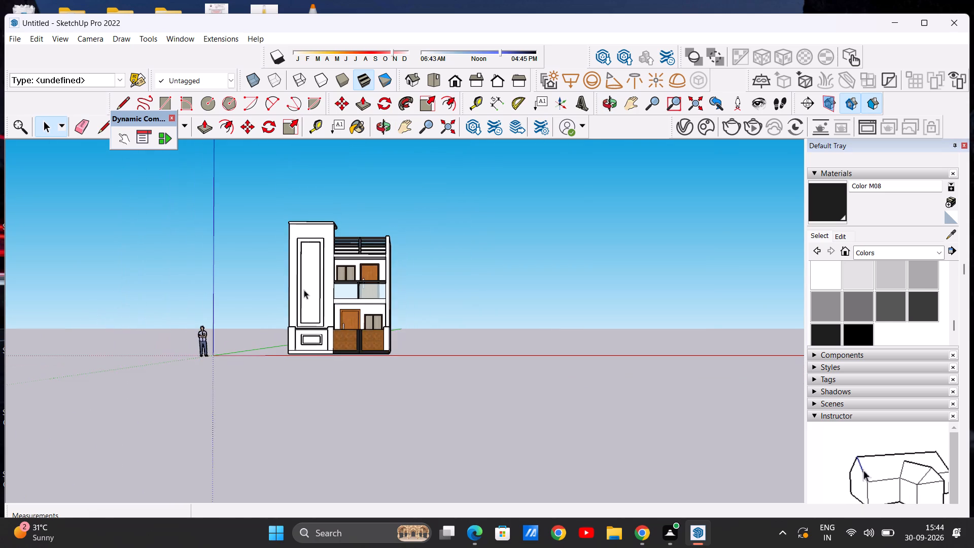
pyautogui.scroll(6, 304, 290)
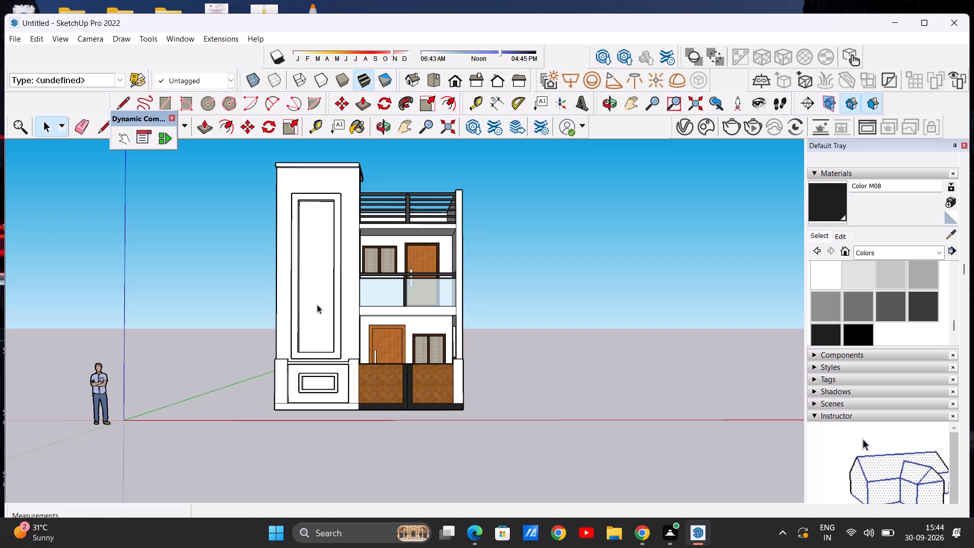
pyautogui.scroll(-1, 331, 290)
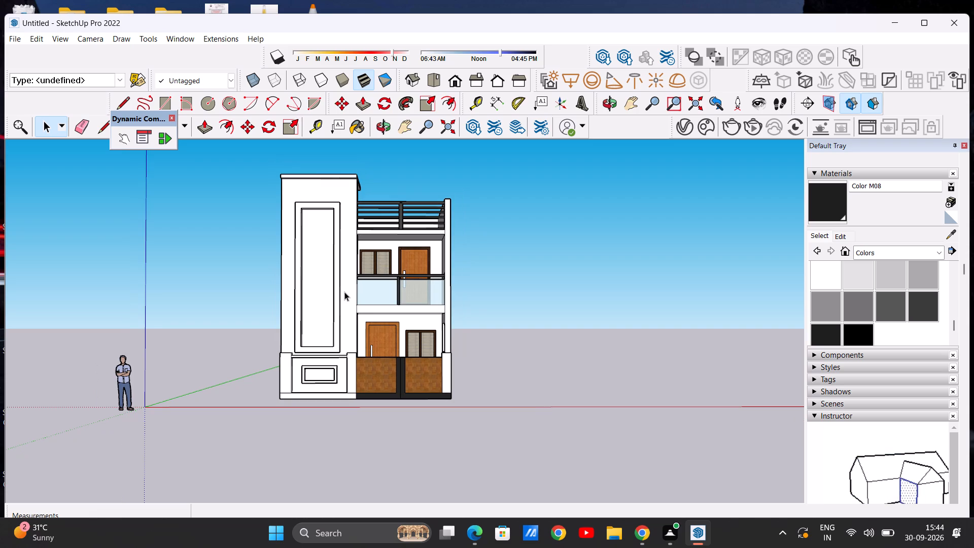
pyautogui.scroll(-1, 351, 289)
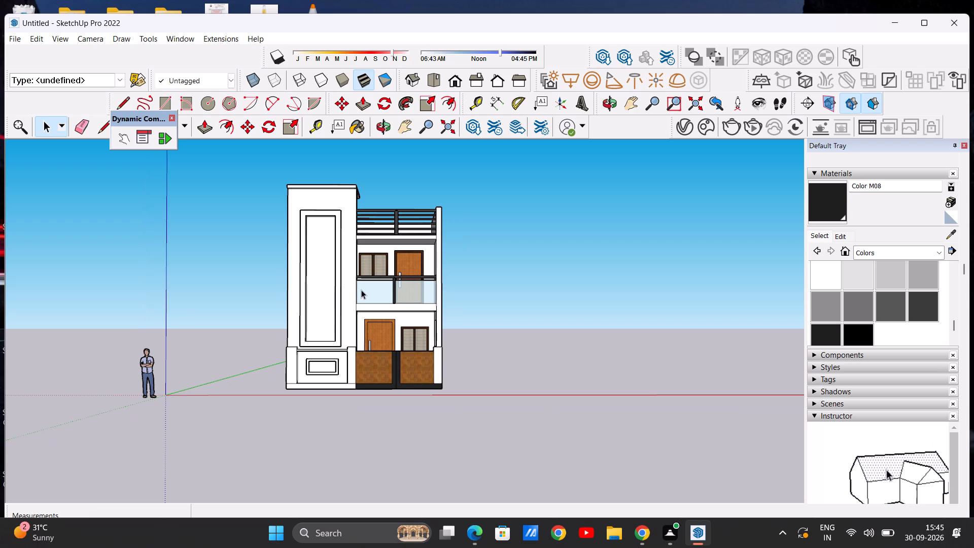
pyautogui.scroll(-3, 365, 291)
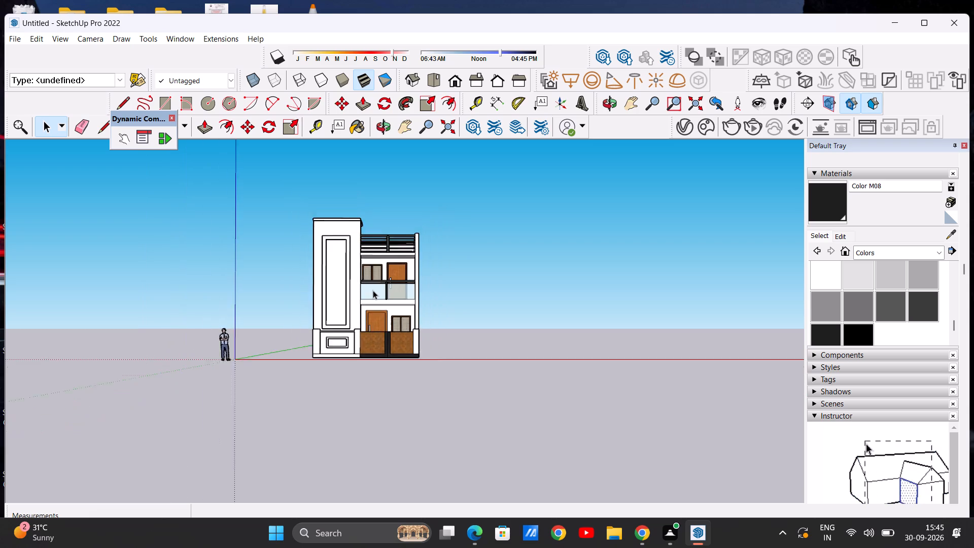
pyautogui.scroll(-2, 373, 290)
pyautogui.scroll(13, 341, 340)
pyautogui.moveTo(301, 337); pyautogui.dragTo(337, 351, button='middle')
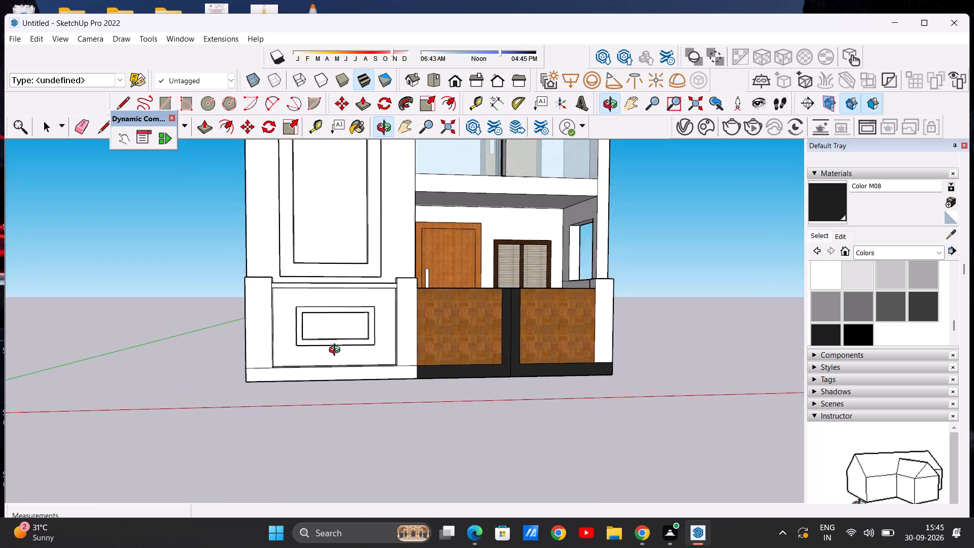
pyautogui.moveTo(337, 351); pyautogui.dragTo(367, 376, button='middle')
pyautogui.moveTo(330, 371); pyautogui.dragTo(344, 352, button='middle')
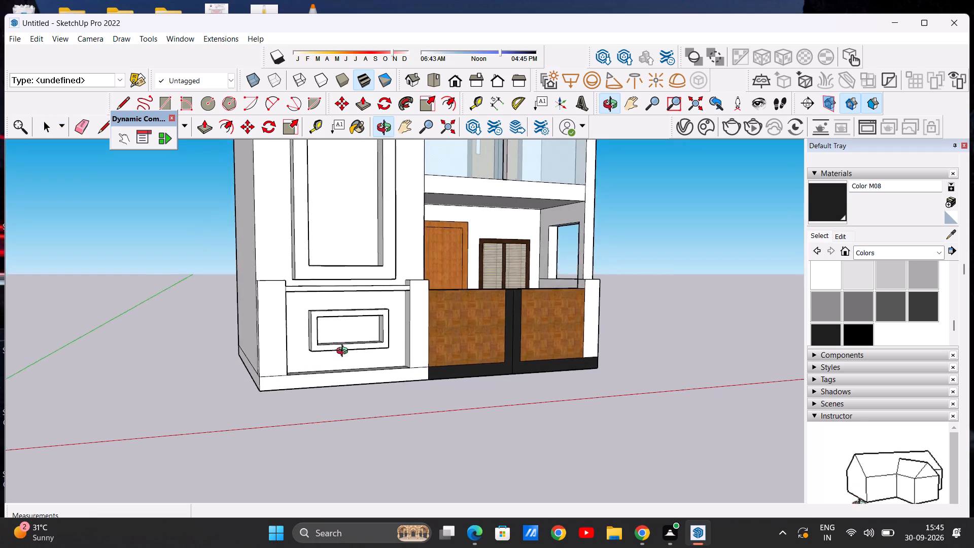
# Paint the recessed back face of the tower base's framed panel with Formica Speckled Grey from the Synthetic Surfaces materials.
pyautogui.moveTo(344, 352); pyautogui.dragTo(344, 340, button='middle')
pyautogui.scroll(5, 345, 335)
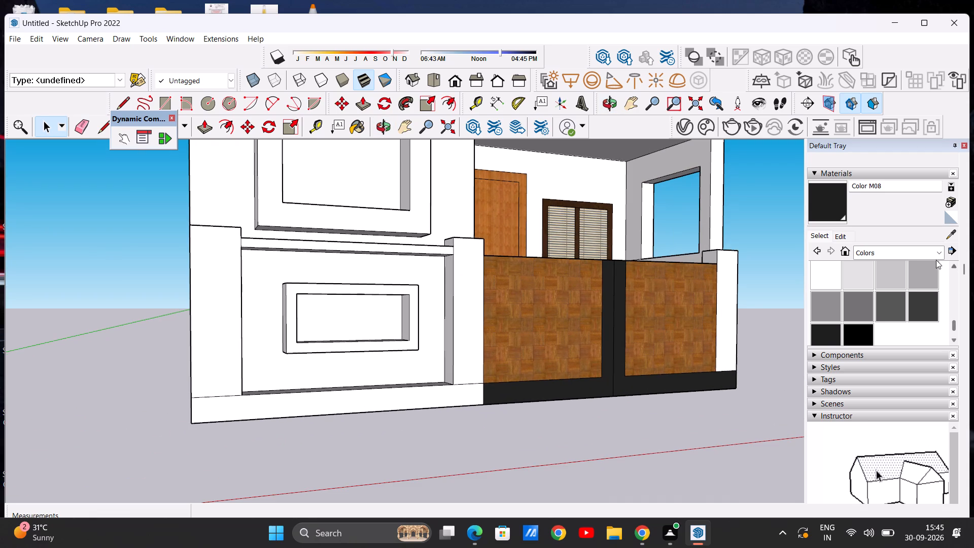
pyautogui.click(940, 248)
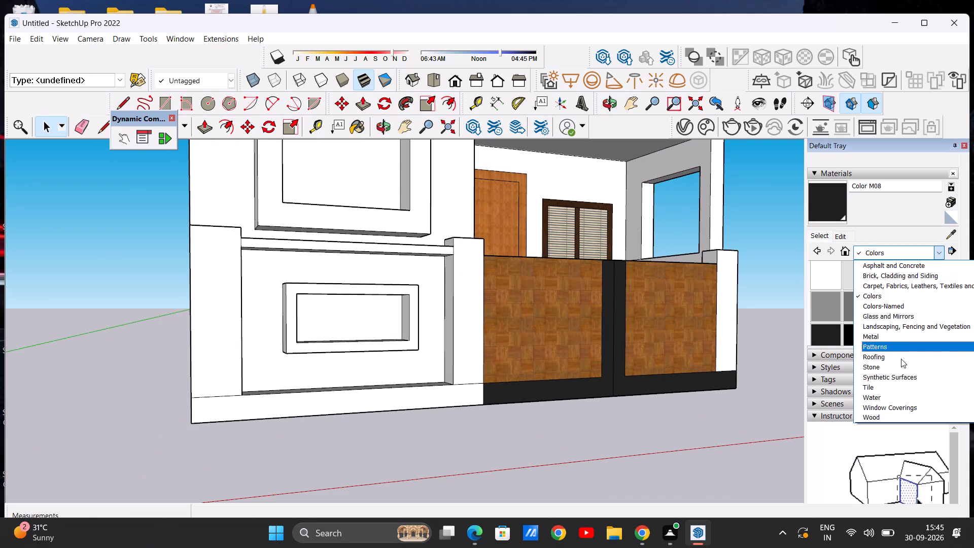
pyautogui.click(882, 378)
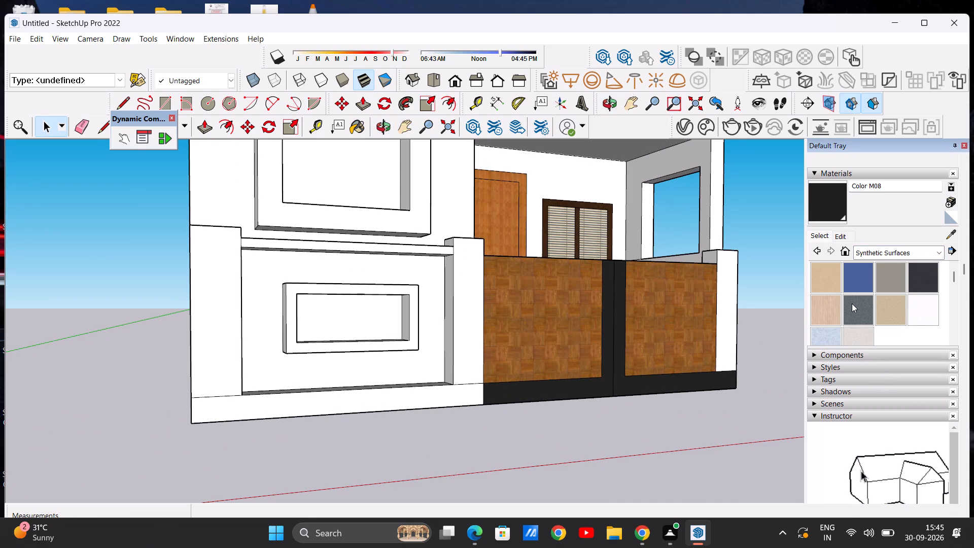
pyautogui.click(852, 303)
pyautogui.scroll(2, 303, 313)
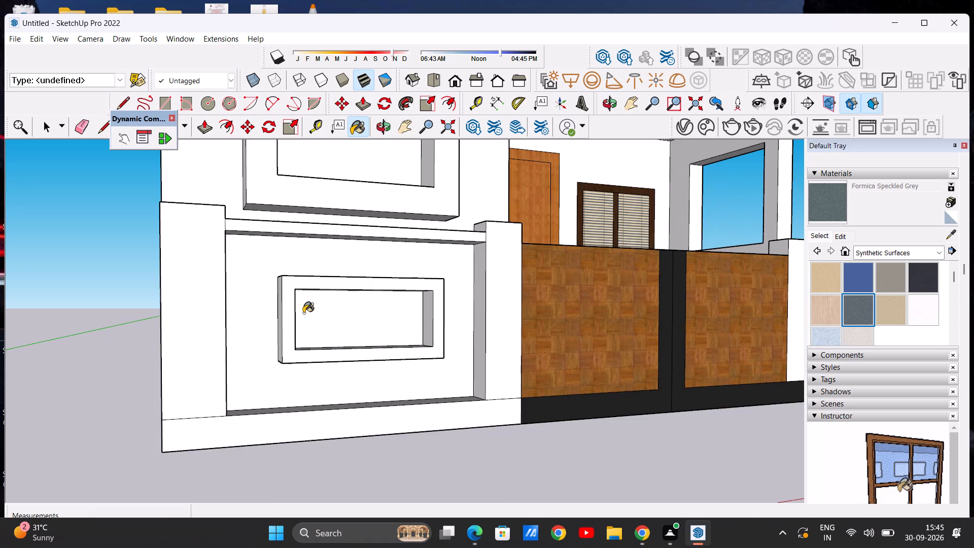
pyautogui.scroll(4, 303, 313)
pyautogui.click(303, 313)
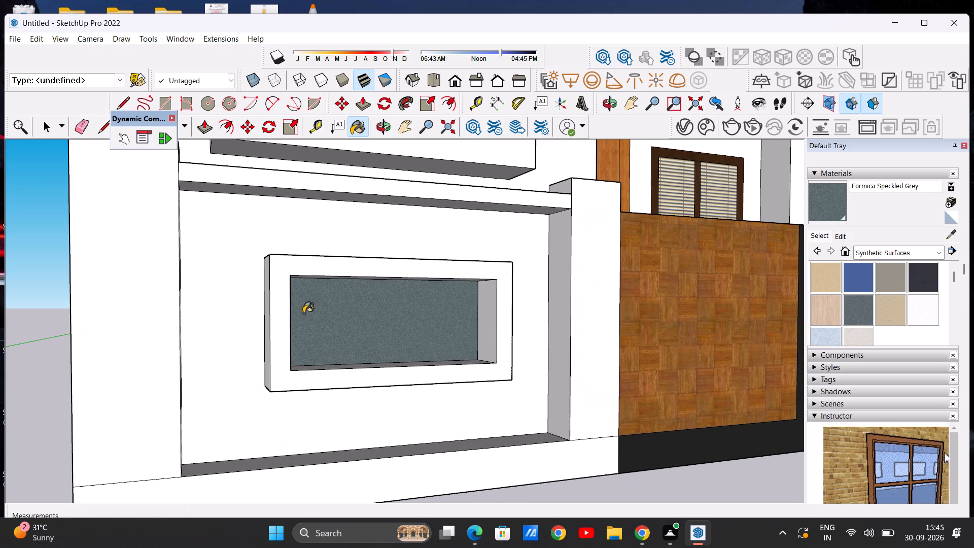
# Paint the four inner side faces of the tower base panel's recess with Formica Speckled Grey.
pyautogui.scroll(-5, 319, 336)
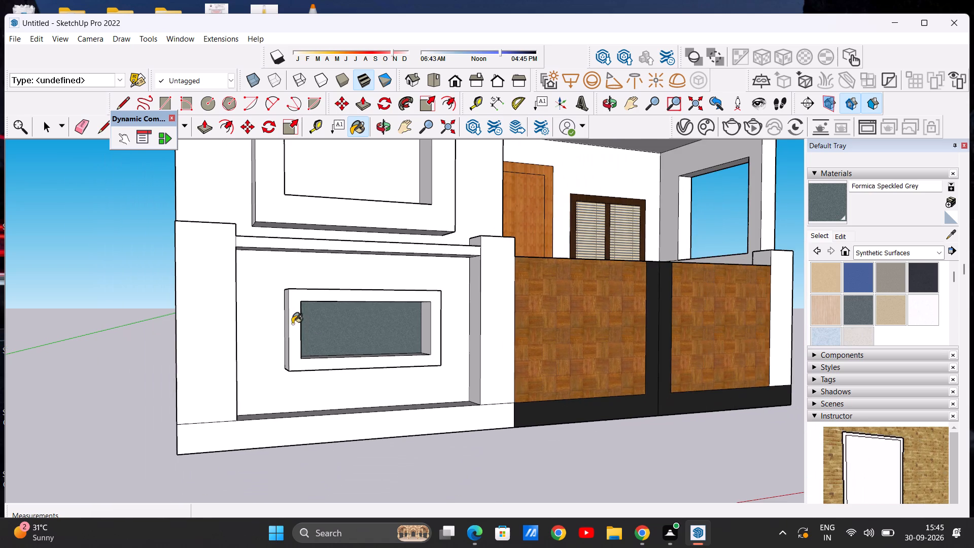
pyautogui.scroll(-3, 291, 323)
pyautogui.moveTo(346, 331); pyautogui.dragTo(225, 327, button='middle')
pyautogui.scroll(10, 247, 323)
pyautogui.click(249, 324)
pyautogui.scroll(-5, 274, 334)
pyautogui.moveTo(281, 334); pyautogui.dragTo(353, 344, button='middle')
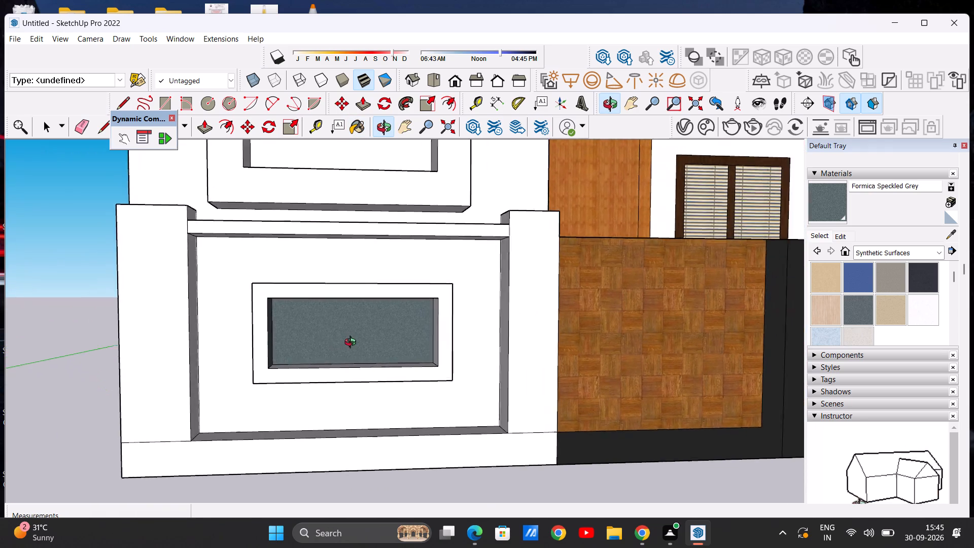
pyautogui.moveTo(353, 344); pyautogui.dragTo(450, 345, button='middle')
pyautogui.scroll(6, 464, 336)
pyautogui.click(464, 335)
pyautogui.scroll(-5, 335, 334)
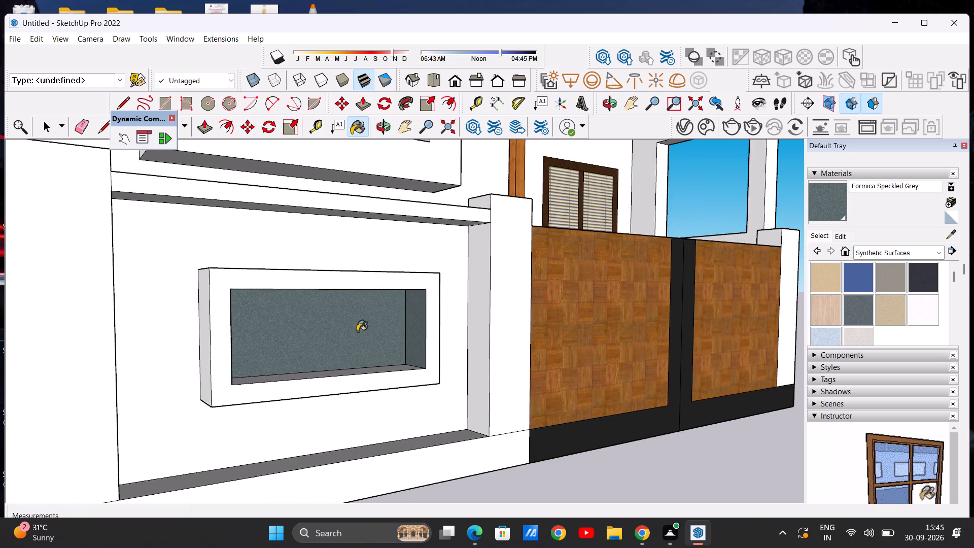
pyautogui.moveTo(393, 337); pyautogui.dragTo(353, 379, button='middle')
pyautogui.scroll(6, 372, 394)
pyautogui.click(351, 399)
pyautogui.scroll(-5, 357, 380)
pyautogui.moveTo(352, 369); pyautogui.dragTo(308, 251, button='middle')
pyautogui.scroll(5, 315, 217)
pyautogui.click(289, 207)
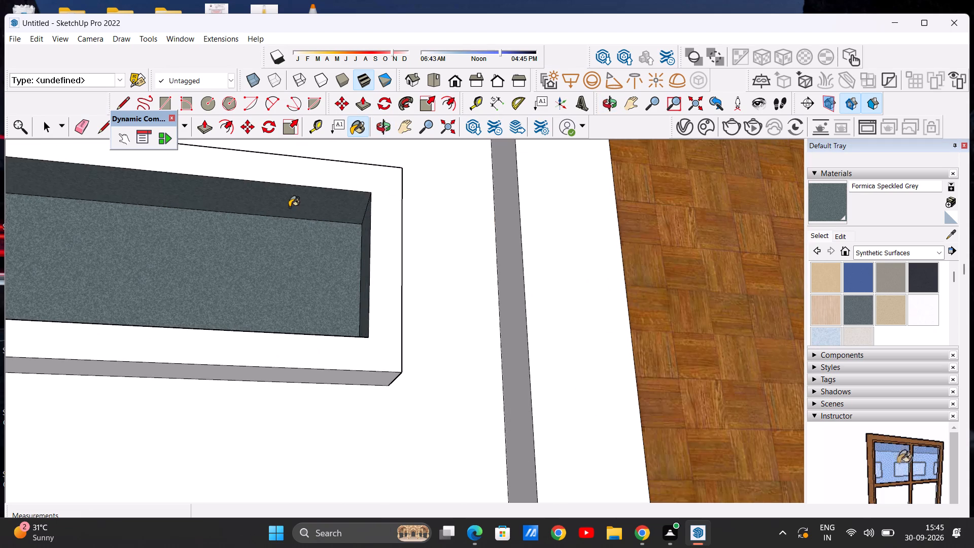
# Paint the front face of the frame around the tower base's recess with Formica Speckled Grey.
pyautogui.scroll(-17, 346, 280)
pyautogui.moveTo(295, 282); pyautogui.dragTo(295, 283, button='middle')
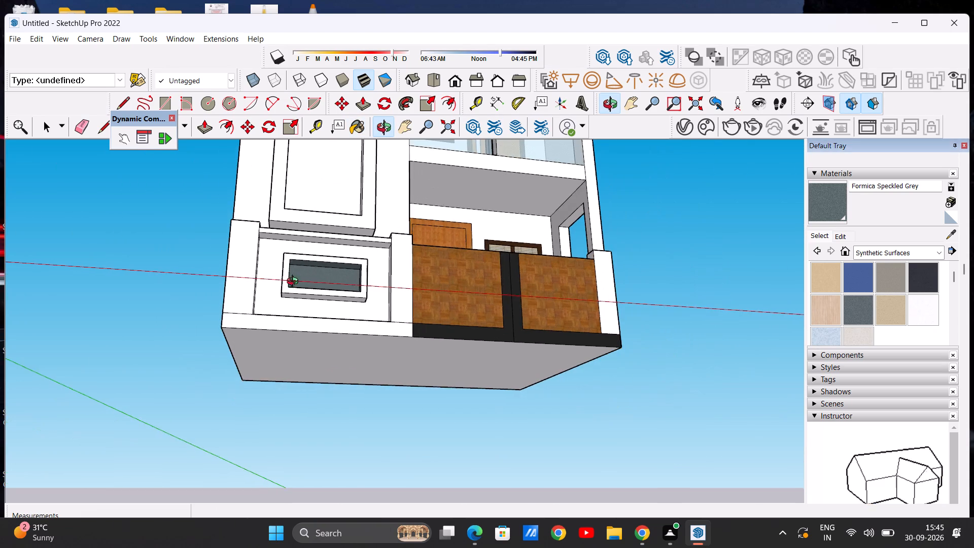
pyautogui.moveTo(295, 283); pyautogui.dragTo(306, 342, button='middle')
pyautogui.scroll(6, 286, 311)
pyautogui.click(290, 303)
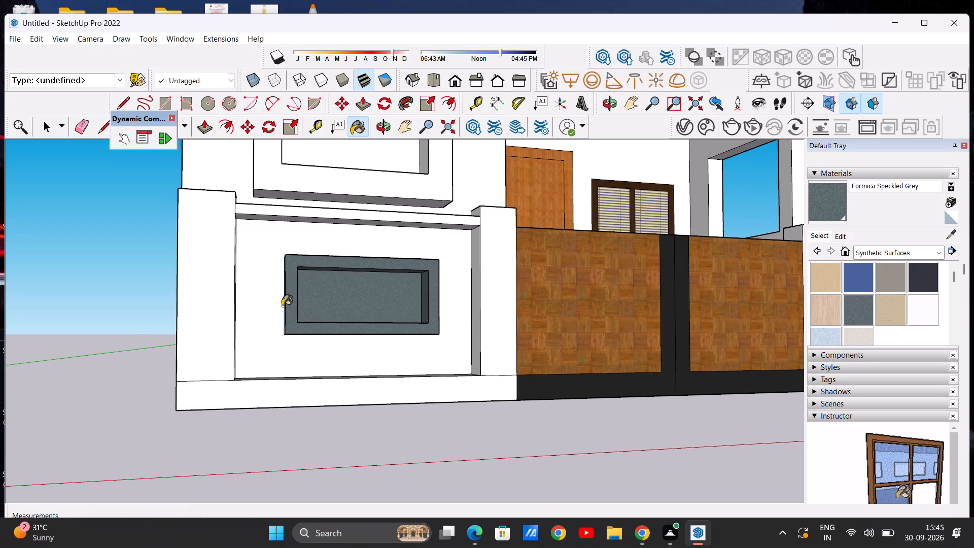
# Paint the outer top face and the outer left side face of the tower base's frame with Formica Speckled Grey.
pyautogui.scroll(-6, 289, 302)
pyautogui.moveTo(293, 275); pyautogui.dragTo(306, 363, button='middle')
pyautogui.scroll(11, 272, 317)
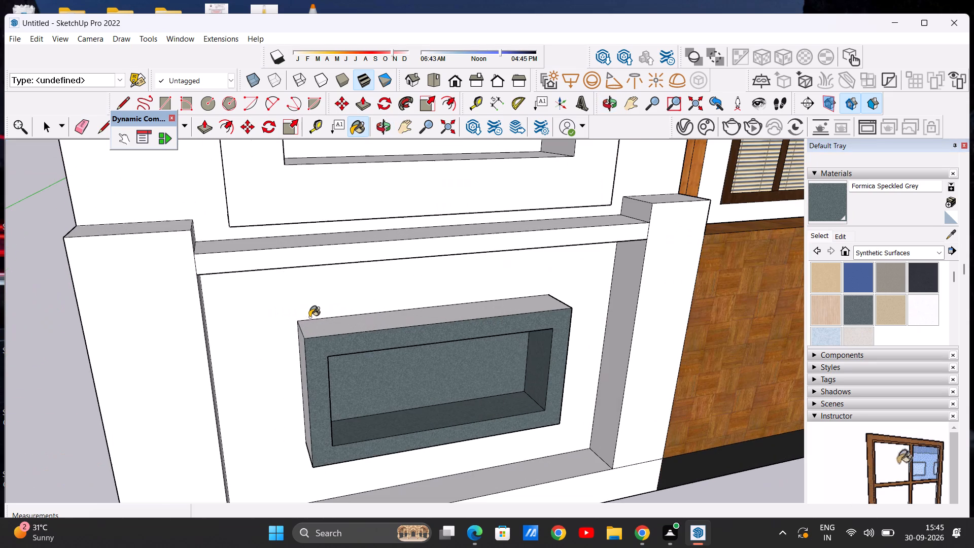
pyautogui.click(310, 325)
pyautogui.click(302, 344)
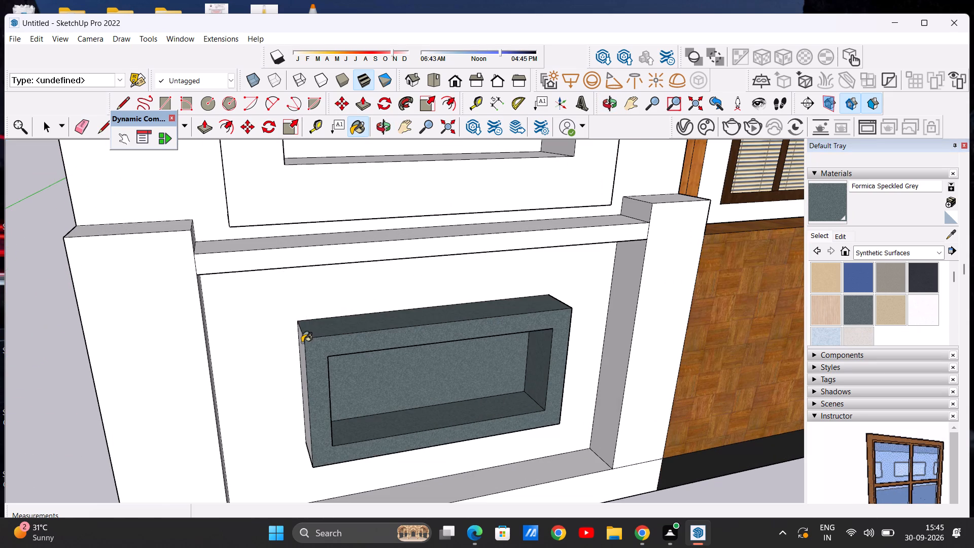
# Paint the outer right side face and the underside of the tower base's frame with Formica Speckled Grey.
pyautogui.scroll(-12, 286, 329)
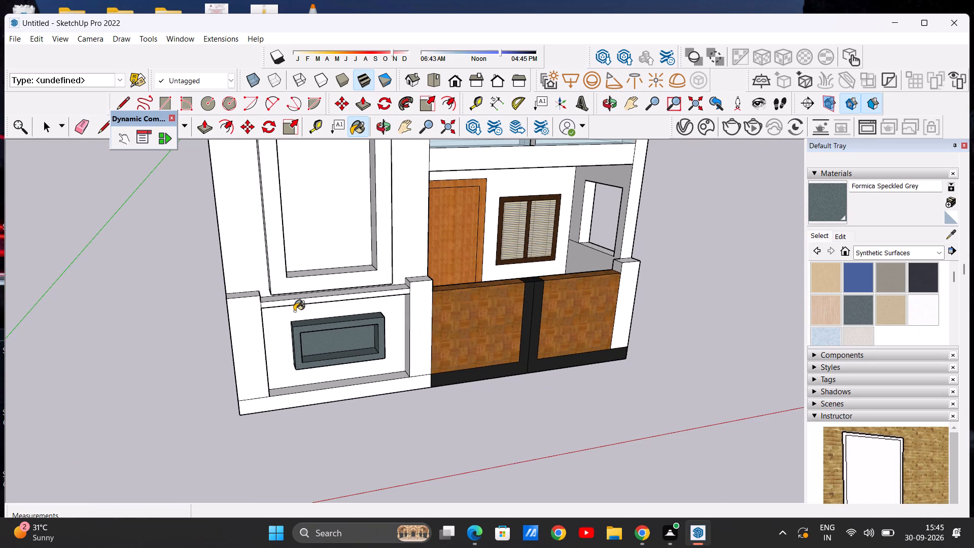
pyautogui.scroll(-1, 294, 311)
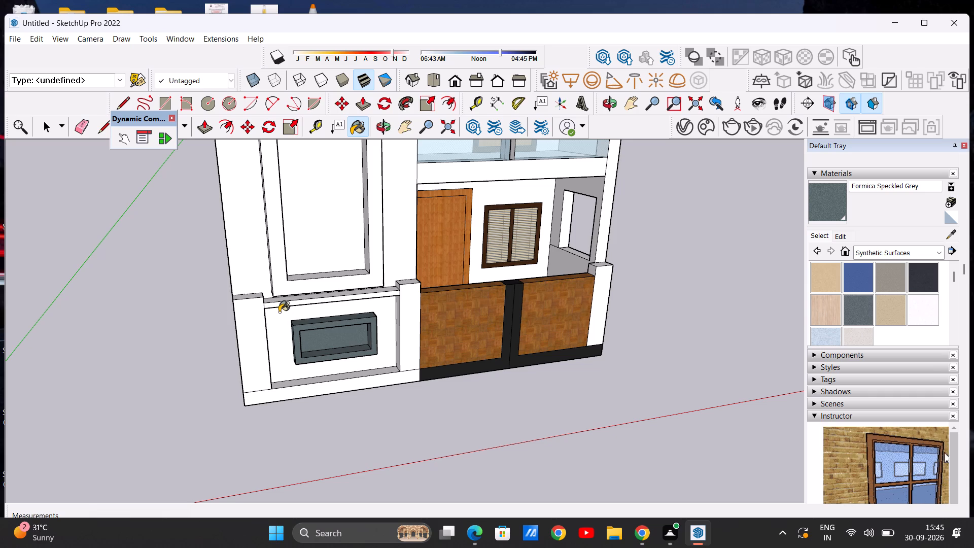
pyautogui.scroll(-5, 279, 312)
pyautogui.moveTo(322, 327); pyautogui.dragTo(188, 307, button='middle')
pyautogui.scroll(3, 354, 312)
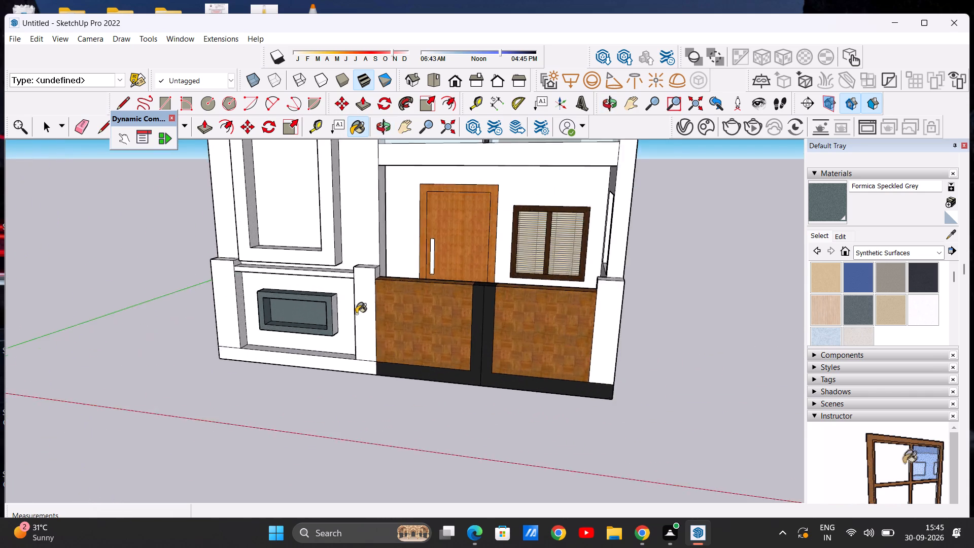
pyautogui.scroll(15, 356, 314)
pyautogui.click(333, 314)
pyautogui.scroll(-3, 335, 314)
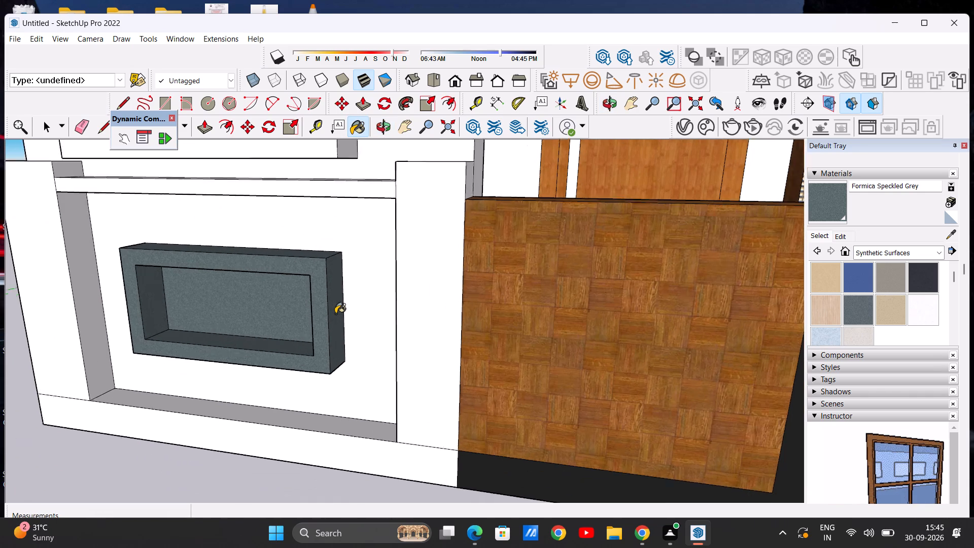
pyautogui.scroll(-6, 335, 314)
pyautogui.moveTo(316, 344); pyautogui.dragTo(356, 261, button='middle')
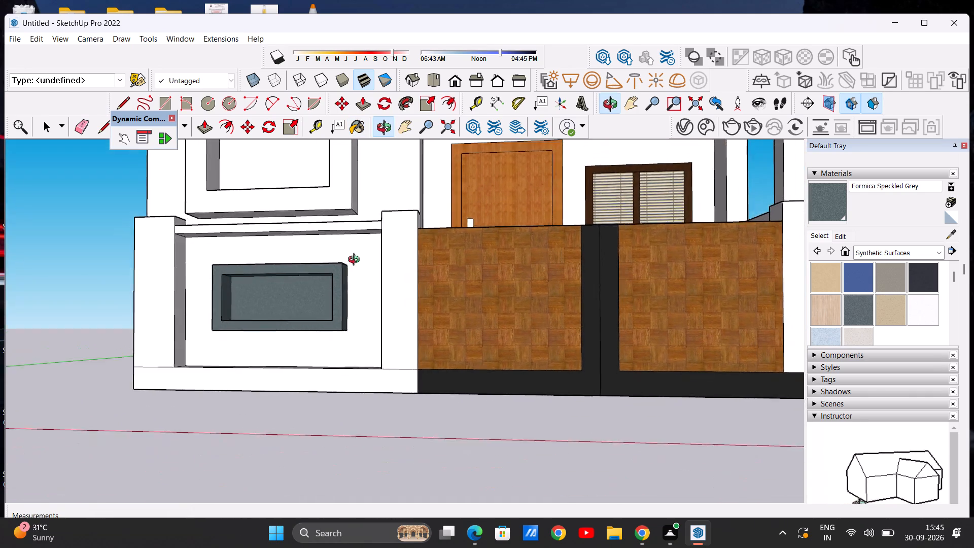
pyautogui.moveTo(356, 261); pyautogui.dragTo(363, 232, button='middle')
pyautogui.scroll(12, 336, 320)
pyautogui.click(326, 307)
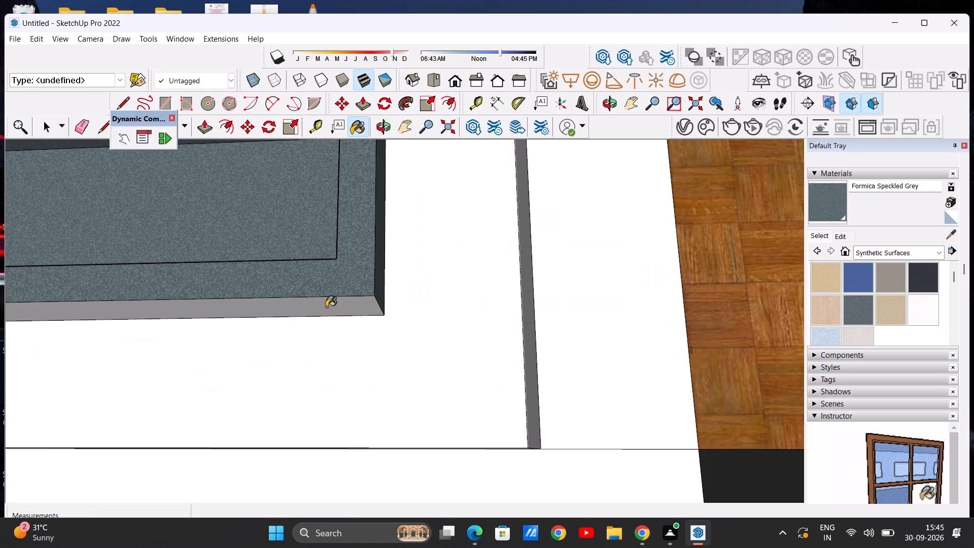
# Examine the tower base's grey framed panel from the front against the whole facade.
pyautogui.scroll(-16, 329, 322)
pyautogui.moveTo(293, 312); pyautogui.dragTo(340, 384, button='middle')
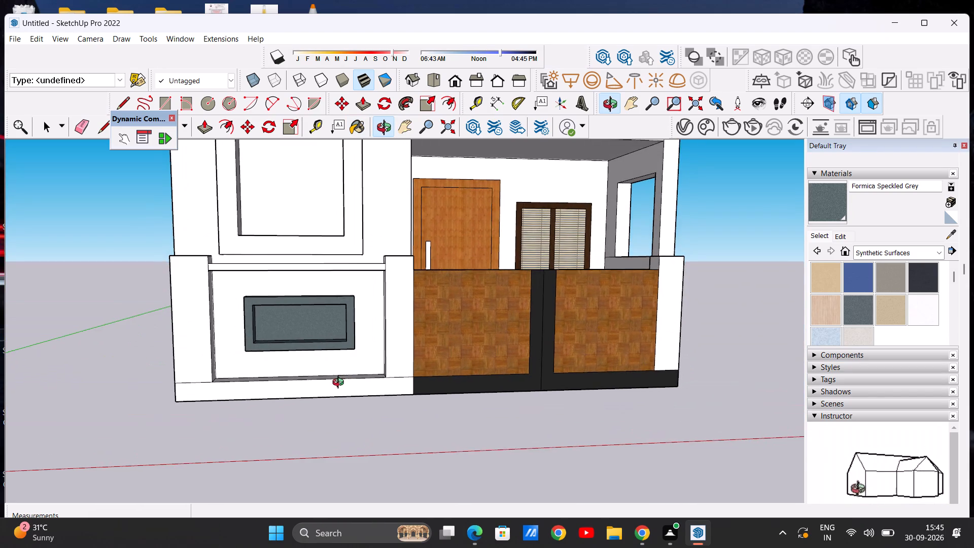
pyautogui.moveTo(340, 384); pyautogui.dragTo(336, 378, button='middle')
pyautogui.scroll(-8, 309, 370)
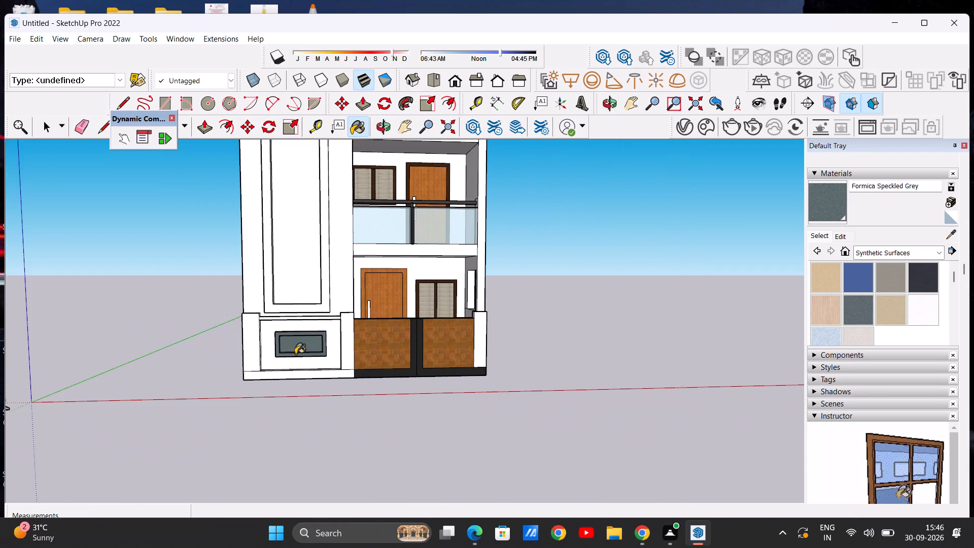
pyautogui.scroll(-5, 295, 354)
pyautogui.scroll(-4, 319, 320)
pyautogui.scroll(7, 334, 251)
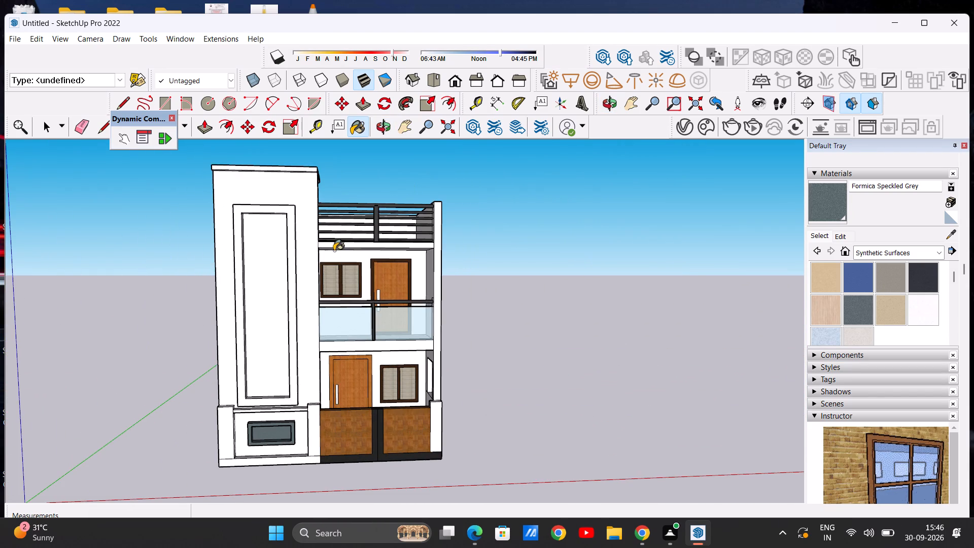
pyautogui.press('space')
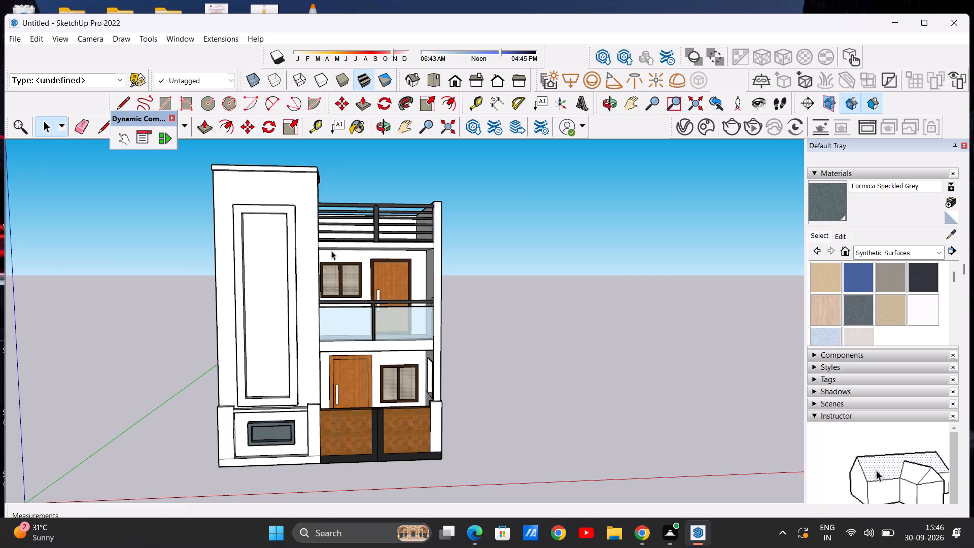
pyautogui.scroll(-5, 331, 251)
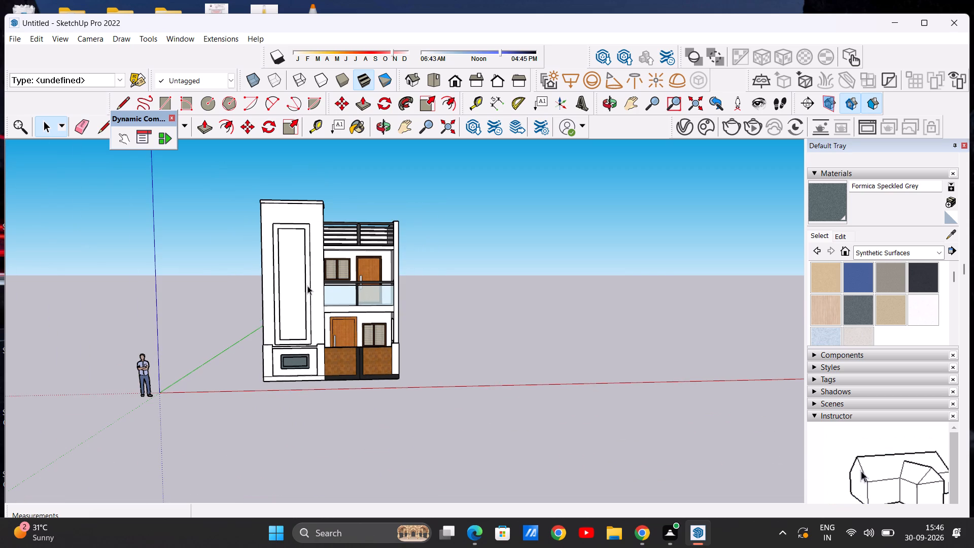
pyautogui.scroll(5, 307, 286)
pyautogui.scroll(-8, 314, 276)
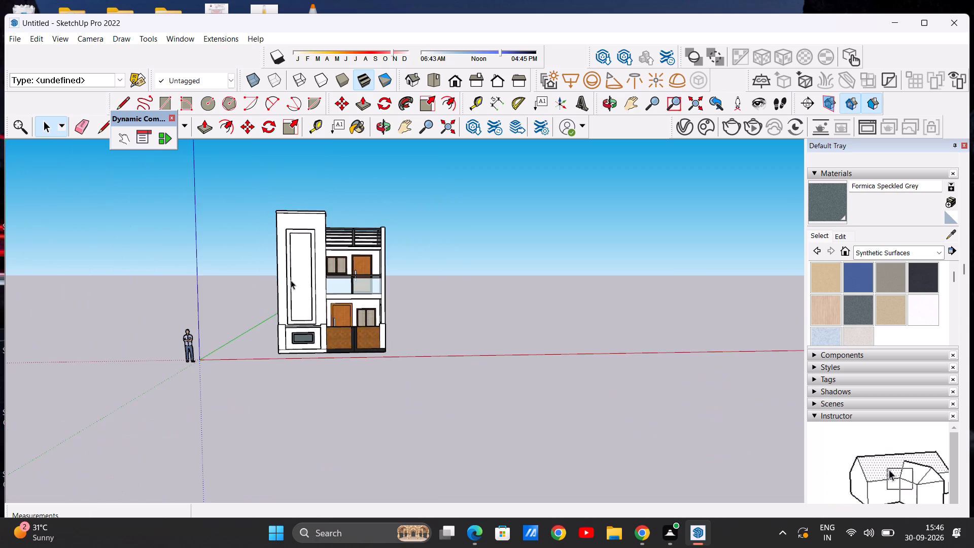
pyautogui.moveTo(291, 280); pyautogui.dragTo(312, 289, button='middle')
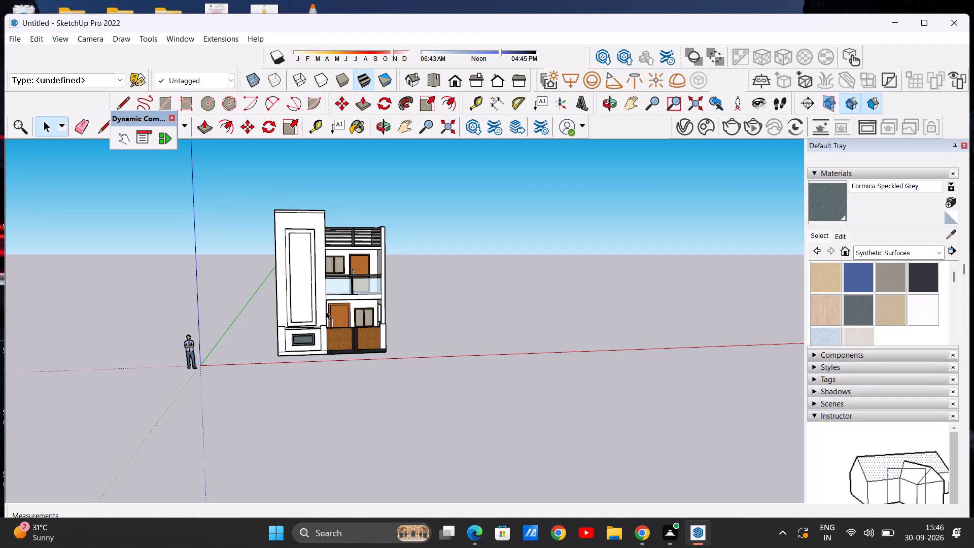
pyautogui.scroll(-2, 366, 314)
pyautogui.scroll(6, 290, 324)
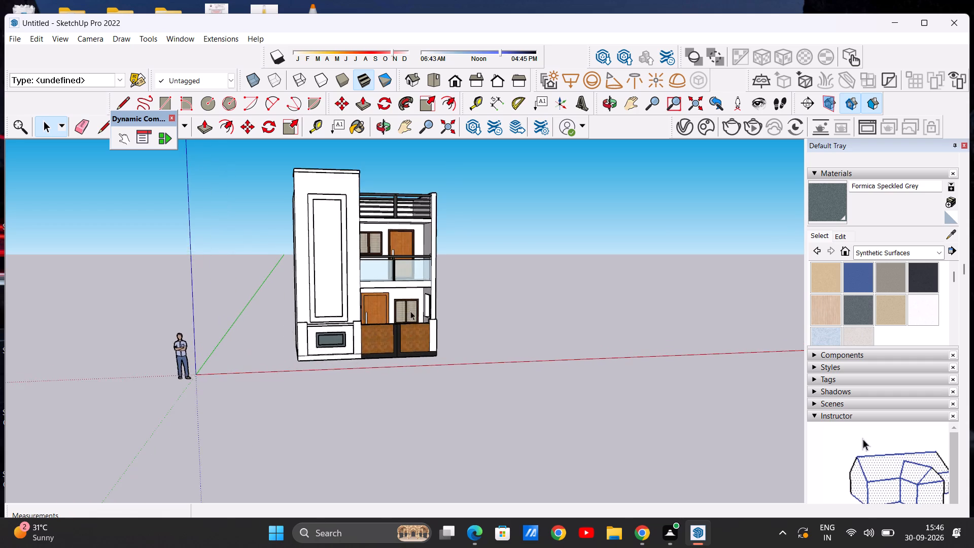
pyautogui.scroll(4, 410, 311)
pyautogui.scroll(-4, 425, 318)
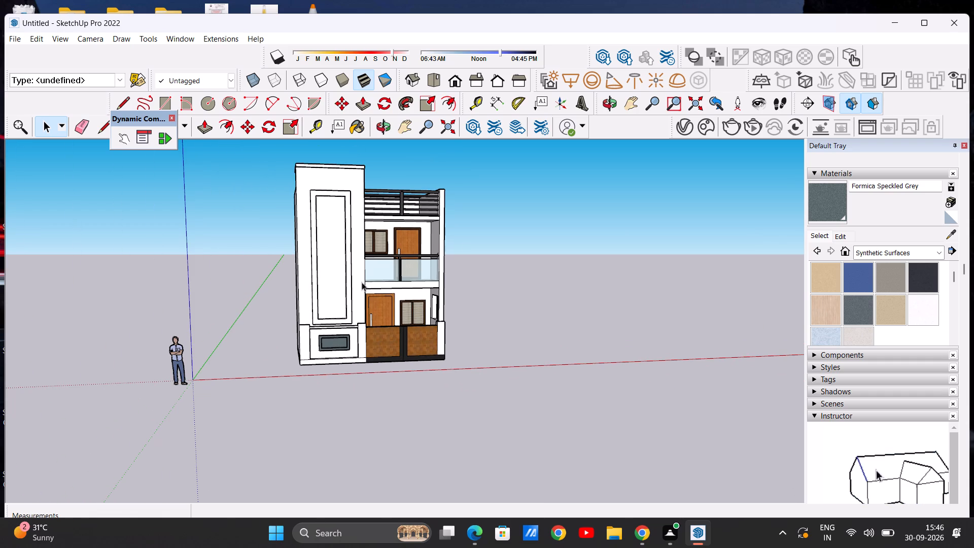
pyautogui.moveTo(361, 282); pyautogui.dragTo(340, 311, button='middle')
pyautogui.scroll(6, 336, 316)
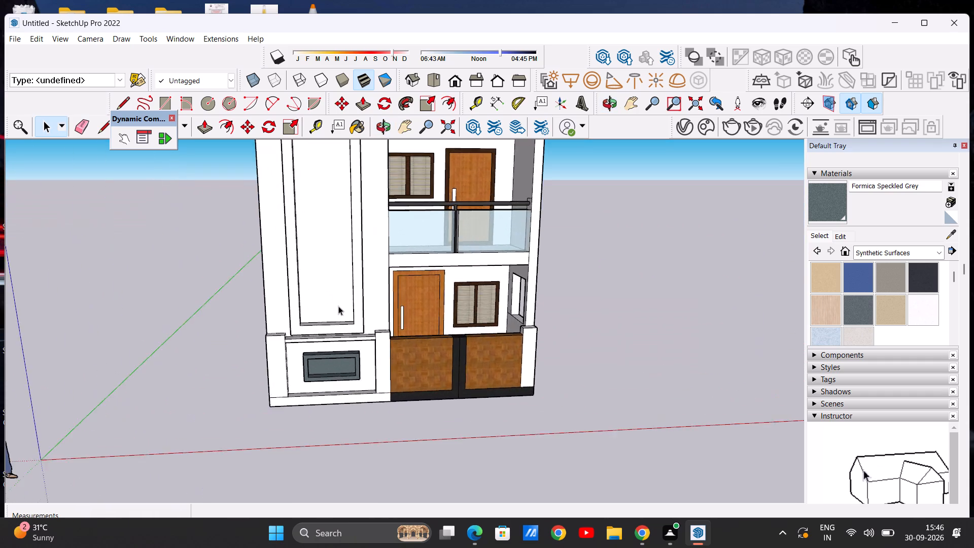
# Examine the tower's tall recessed panel and white surfaces against the porch and balcony side, near and from afar.
pyautogui.scroll(-9, 345, 280)
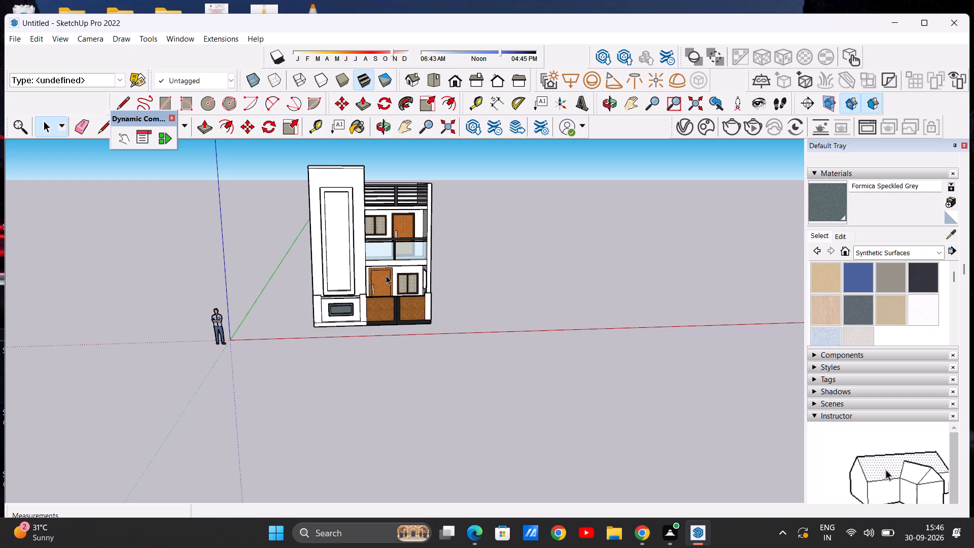
pyautogui.scroll(-5, 386, 276)
pyautogui.scroll(-3, 311, 284)
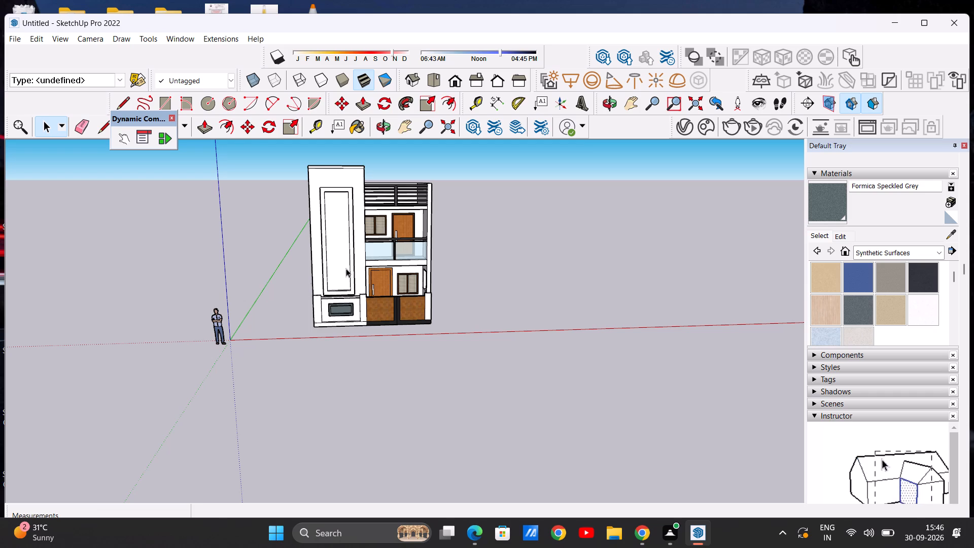
pyautogui.scroll(-3, 346, 268)
pyautogui.scroll(7, 348, 276)
pyautogui.scroll(-4, 348, 276)
pyautogui.scroll(7, 379, 271)
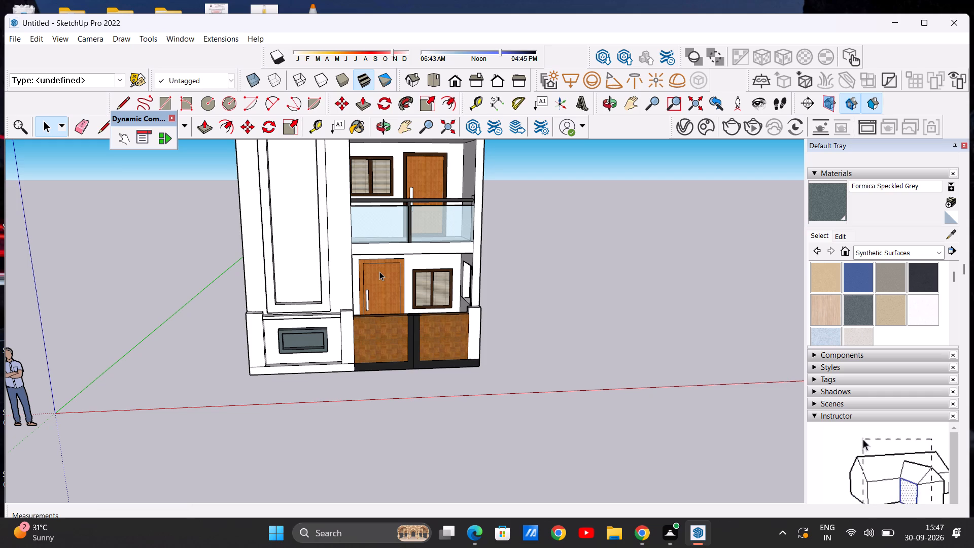
pyautogui.scroll(-18, 352, 291)
pyautogui.scroll(6, 354, 280)
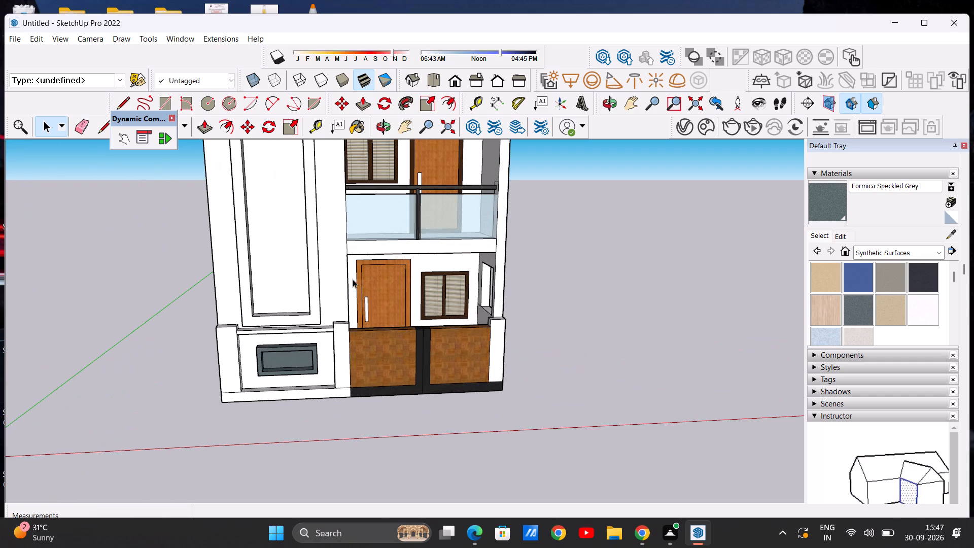
pyautogui.moveTo(343, 303); pyautogui.dragTo(349, 271, button='middle')
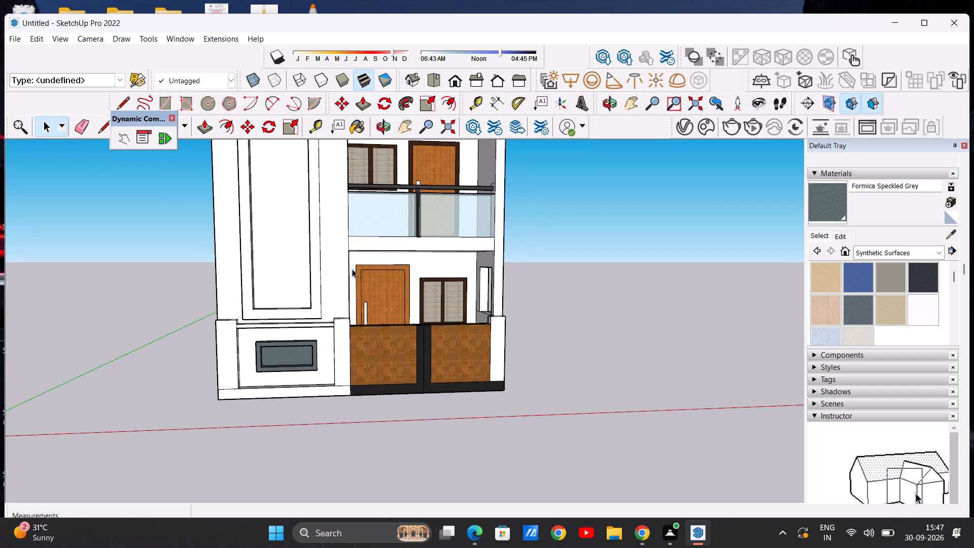
pyautogui.scroll(-8, 359, 285)
pyautogui.moveTo(354, 292); pyautogui.dragTo(357, 261, button='middle')
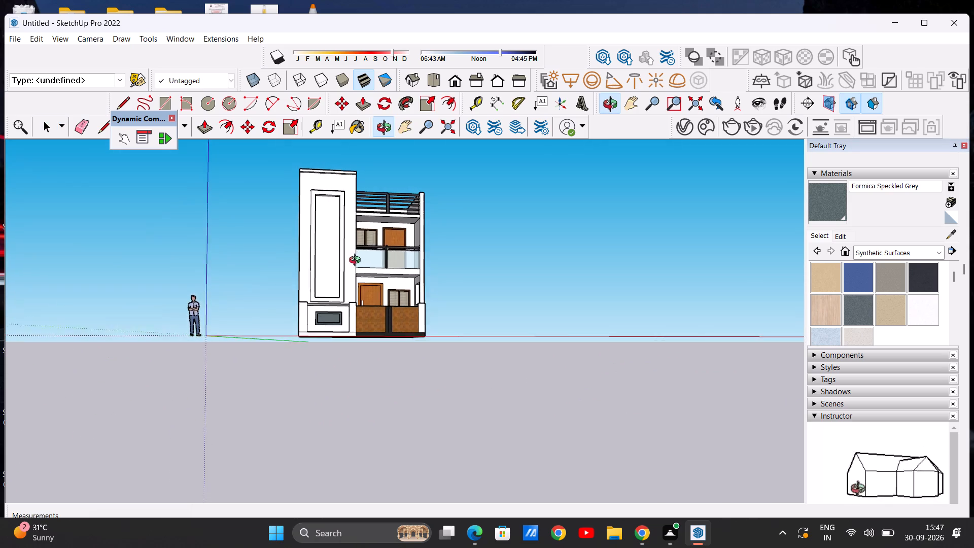
# Examine the tower's tall recessed panel and white surfaces from the front and the tower side, near and from afar.
pyautogui.moveTo(357, 261); pyautogui.dragTo(346, 275, button='middle')
pyautogui.scroll(6, 320, 277)
pyautogui.scroll(-5, 320, 277)
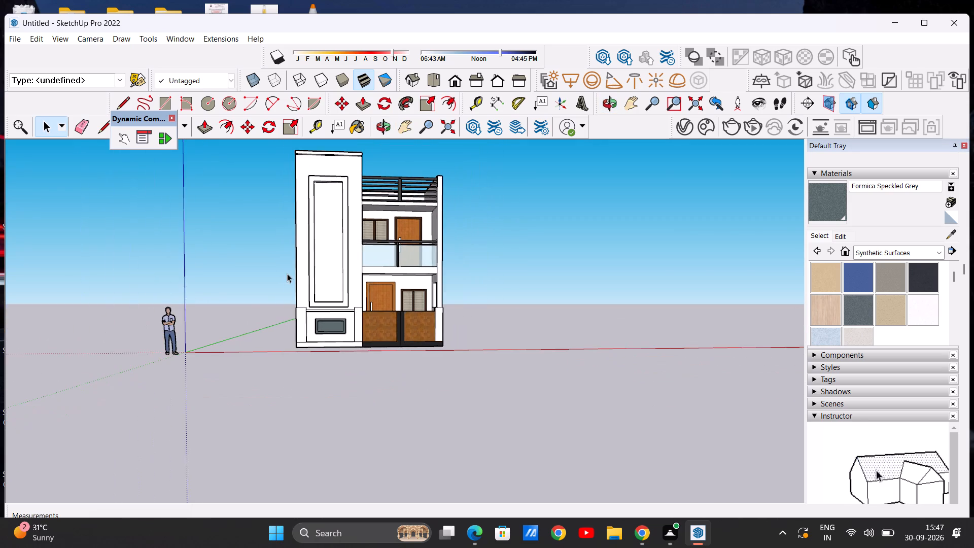
pyautogui.moveTo(290, 273); pyautogui.dragTo(383, 297, button='middle')
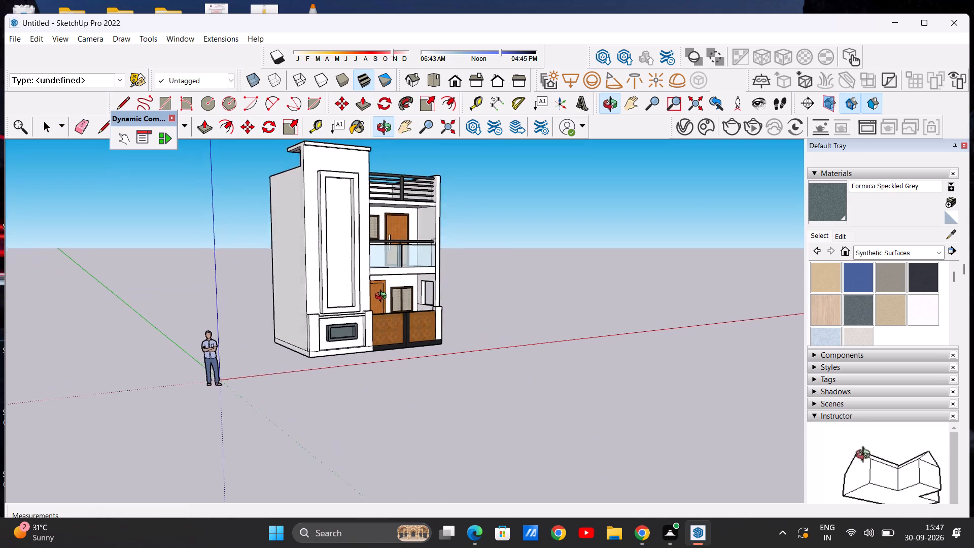
pyautogui.moveTo(383, 297); pyautogui.dragTo(358, 298, button='middle')
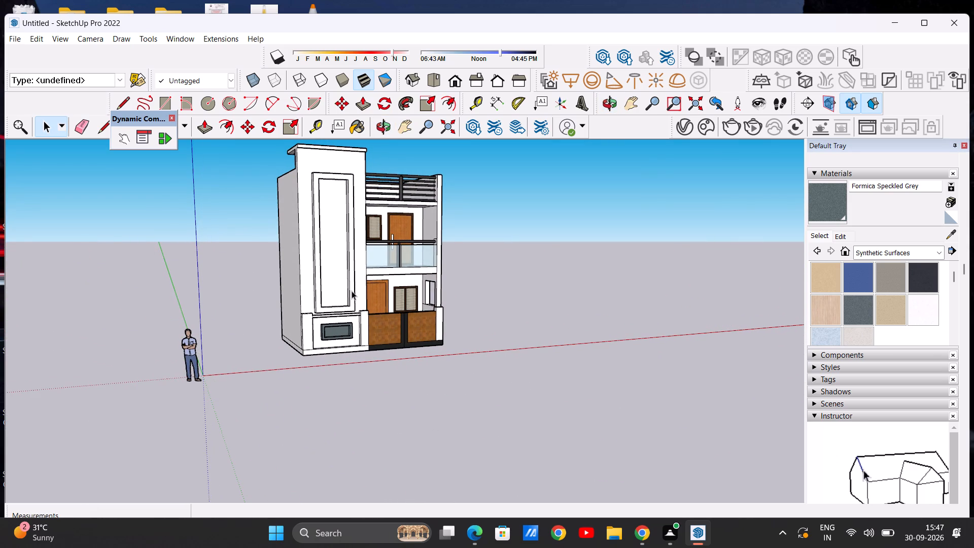
pyautogui.scroll(-6, 334, 257)
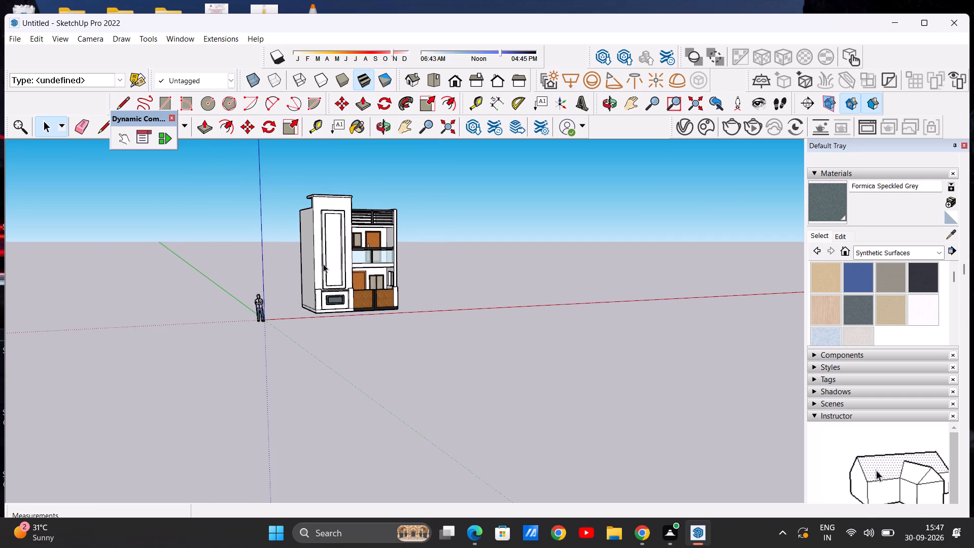
pyautogui.scroll(-5, 322, 261)
pyautogui.moveTo(365, 257); pyautogui.dragTo(314, 246, button='middle')
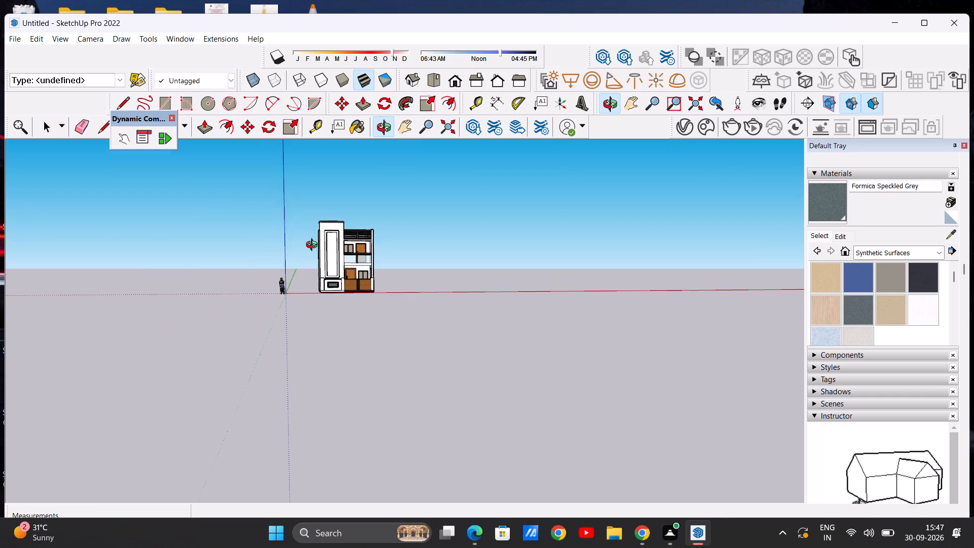
pyautogui.moveTo(314, 246); pyautogui.dragTo(323, 245, button='middle')
pyautogui.scroll(5, 328, 255)
pyautogui.scroll(6, 374, 264)
pyautogui.scroll(6, 331, 268)
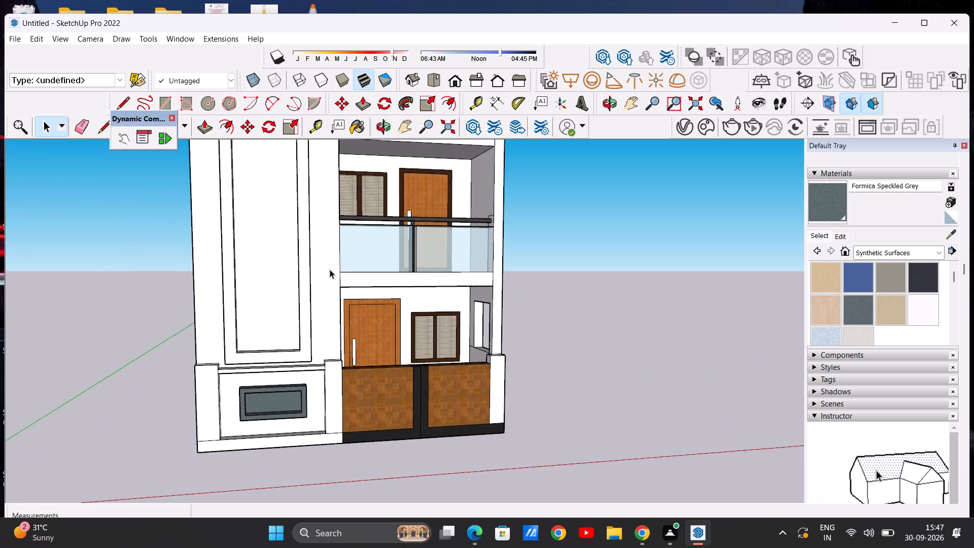
pyautogui.scroll(-8, 327, 269)
pyautogui.scroll(6, 307, 267)
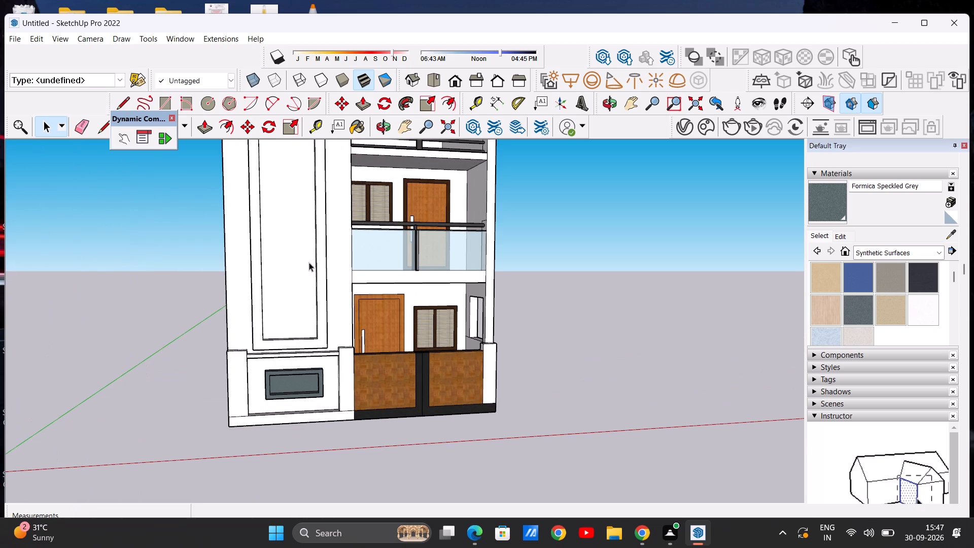
pyautogui.scroll(-4, 338, 145)
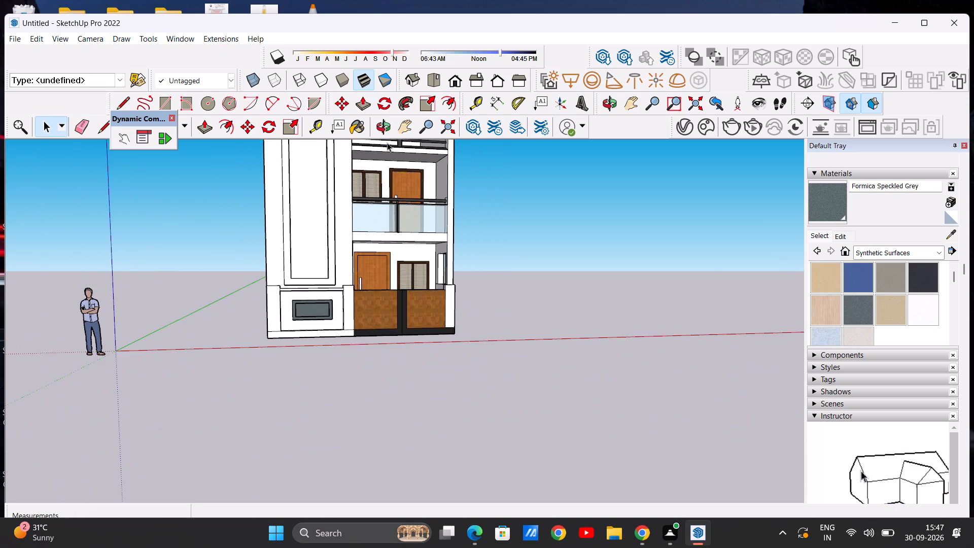
pyautogui.scroll(-15, 391, 166)
pyautogui.scroll(10, 533, 149)
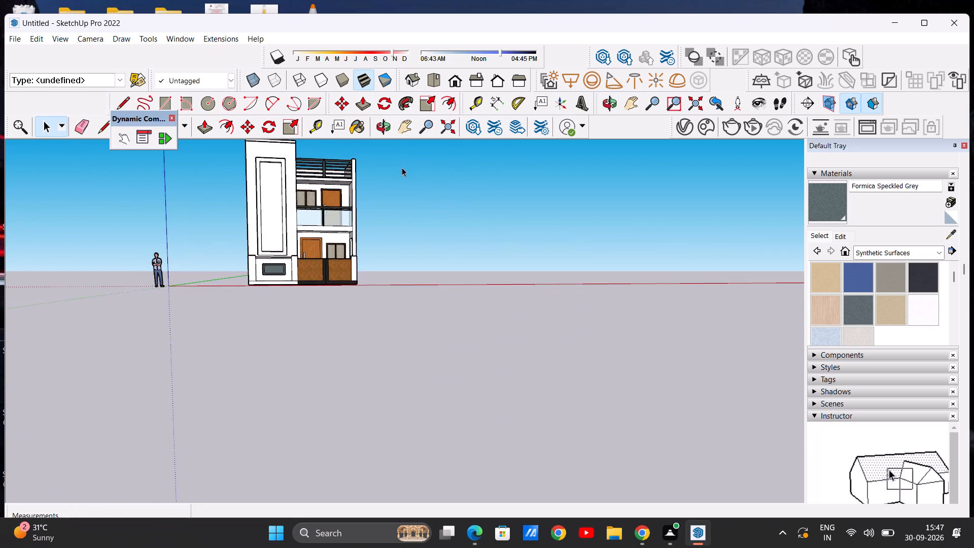
pyautogui.scroll(-11, 417, 184)
pyautogui.scroll(13, 371, 169)
# Examine the whole facade from above, from the balcony-side wall and from the front to judge the tower's unpainted panel frame.
pyautogui.moveTo(340, 242); pyautogui.dragTo(334, 274, button='middle')
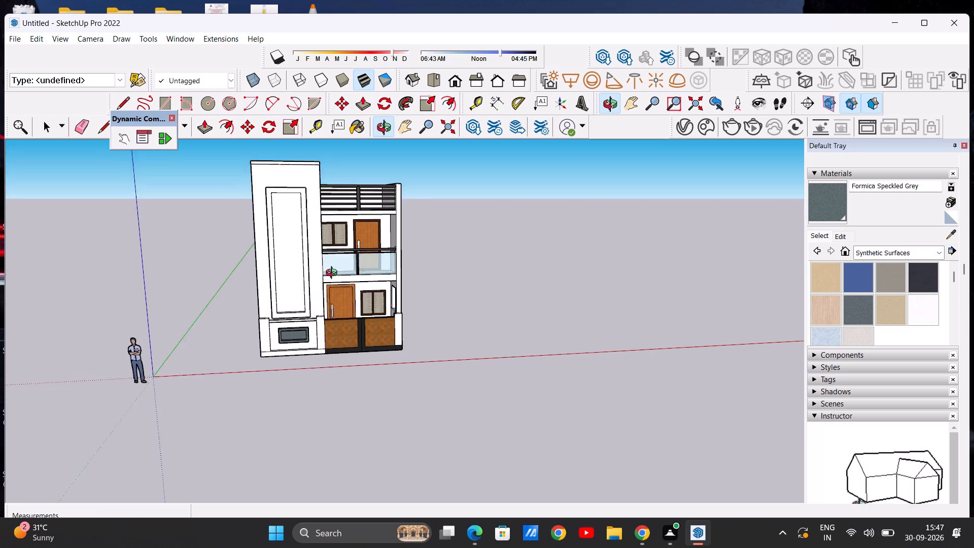
pyautogui.moveTo(334, 274); pyautogui.dragTo(253, 271, button='middle')
pyautogui.scroll(6, 289, 226)
pyautogui.scroll(-6, 326, 231)
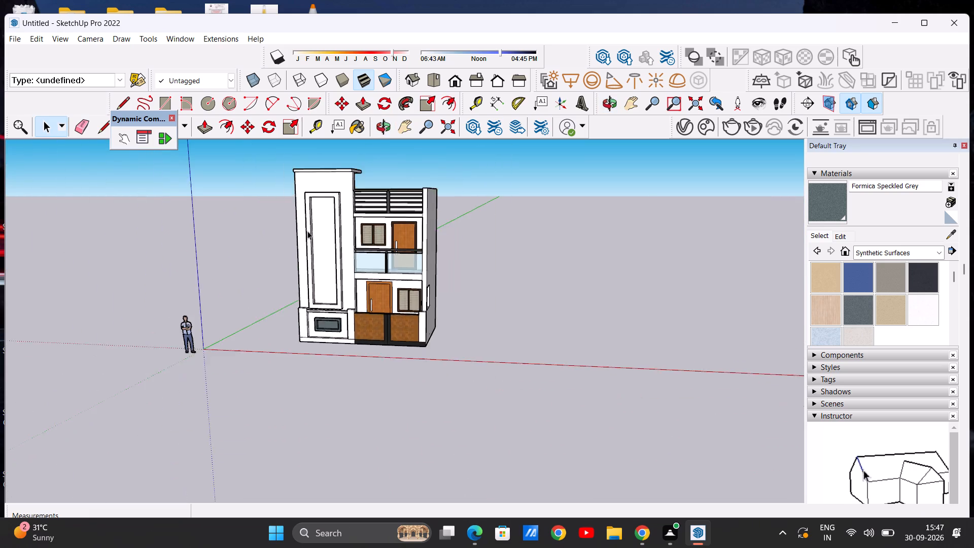
pyautogui.scroll(-1, 307, 231)
pyautogui.moveTo(302, 231); pyautogui.dragTo(356, 211, button='middle')
pyautogui.scroll(5, 338, 201)
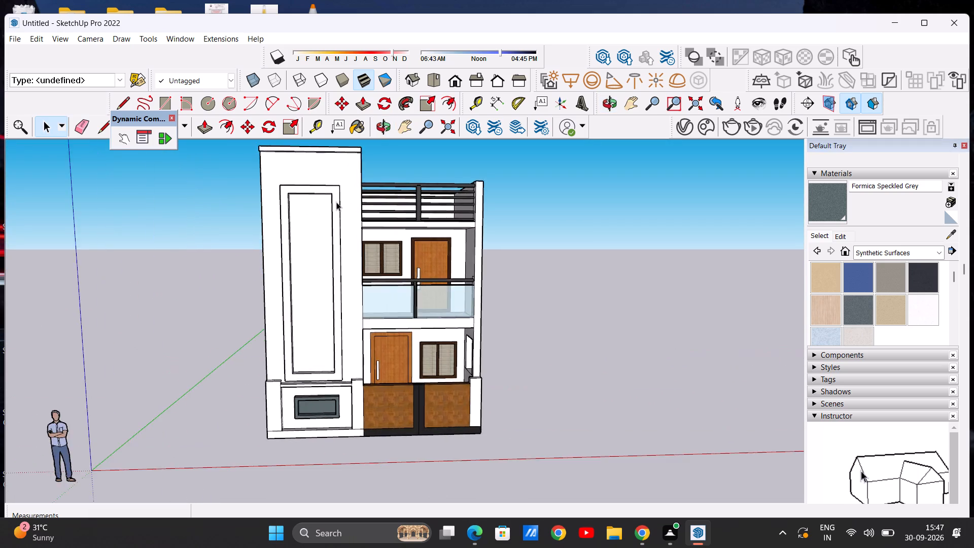
pyautogui.scroll(-8, 336, 208)
pyautogui.moveTo(351, 218); pyautogui.dragTo(162, 223, button='middle')
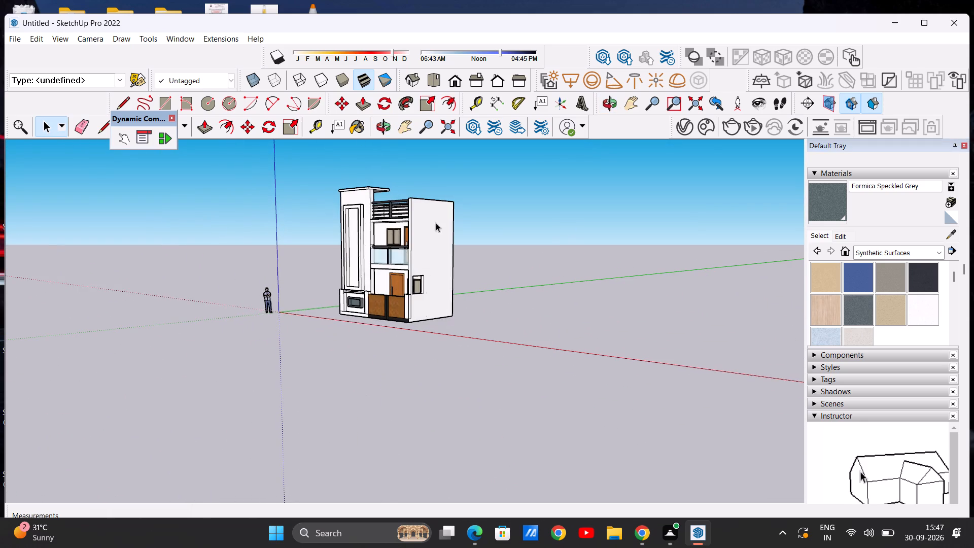
pyautogui.moveTo(422, 224); pyautogui.dragTo(315, 229, button='middle')
pyautogui.moveTo(620, 228); pyautogui.dragTo(657, 238, button='middle')
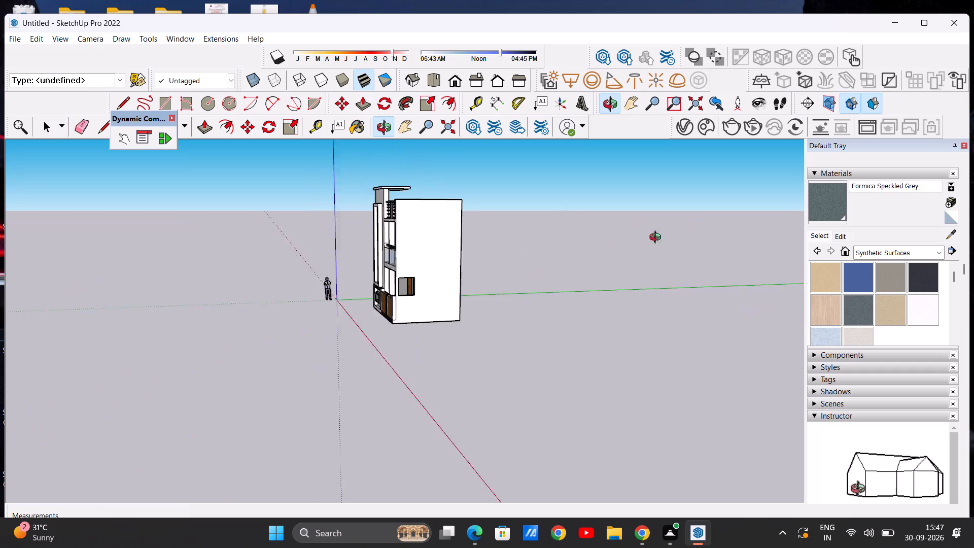
pyautogui.moveTo(657, 238); pyautogui.dragTo(680, 238, button='middle')
pyautogui.moveTo(390, 237); pyautogui.dragTo(610, 233, button='middle')
pyautogui.moveTo(334, 228); pyautogui.dragTo(344, 226, button='middle')
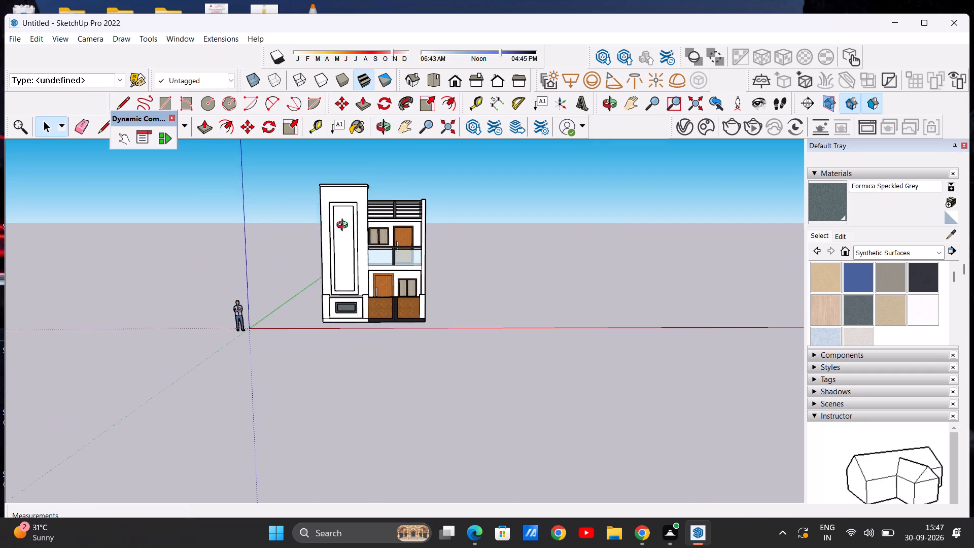
pyautogui.moveTo(344, 226); pyautogui.dragTo(345, 216, button='middle')
pyautogui.scroll(8, 352, 222)
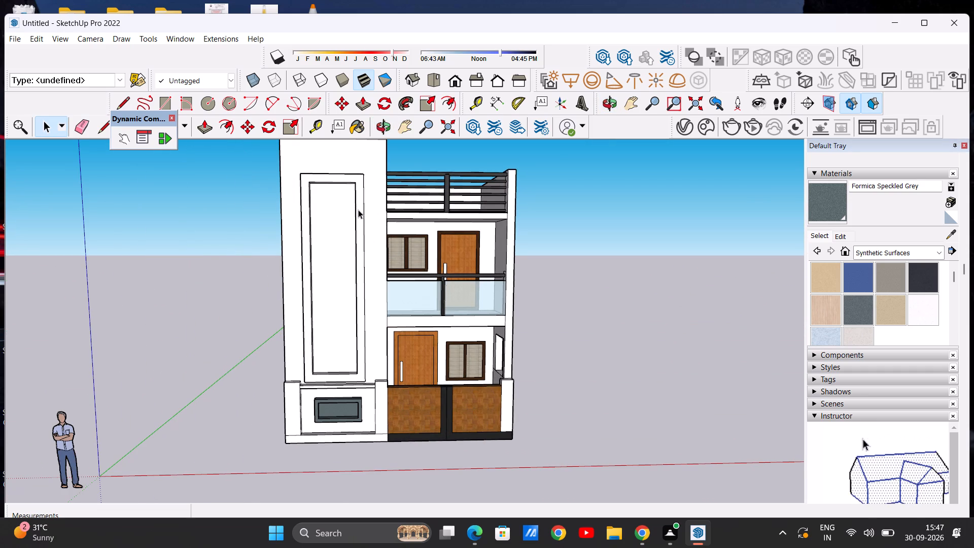
pyautogui.scroll(-7, 356, 189)
pyautogui.scroll(6, 289, 233)
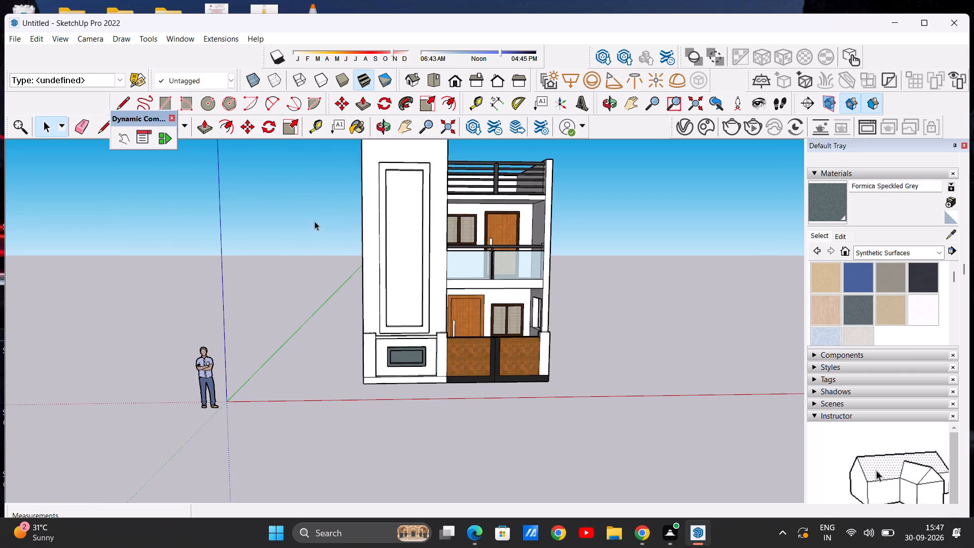
pyautogui.scroll(-4, 337, 225)
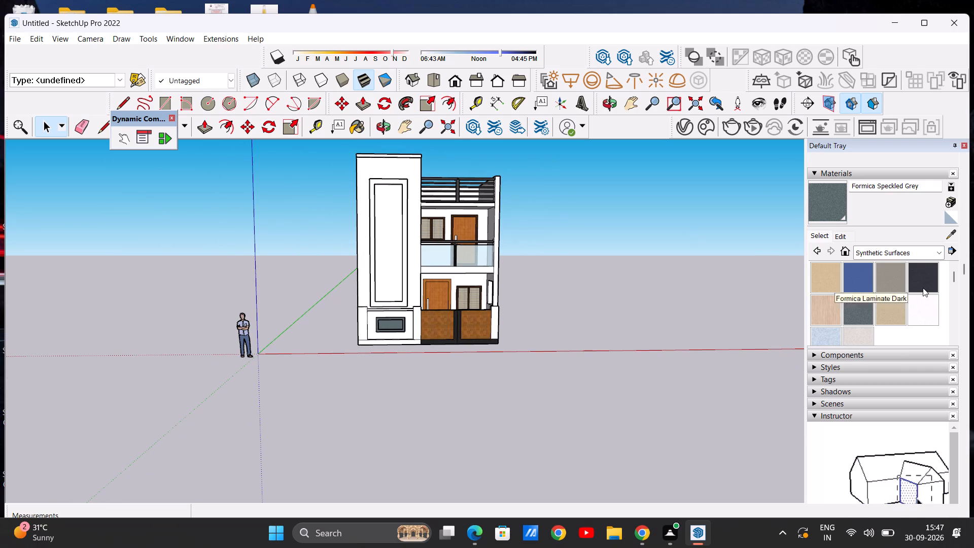
# Paint the front face of the frame around the tower's tall panel with Asphalt New from the Asphalt and Concrete collection.
pyautogui.click(942, 256)
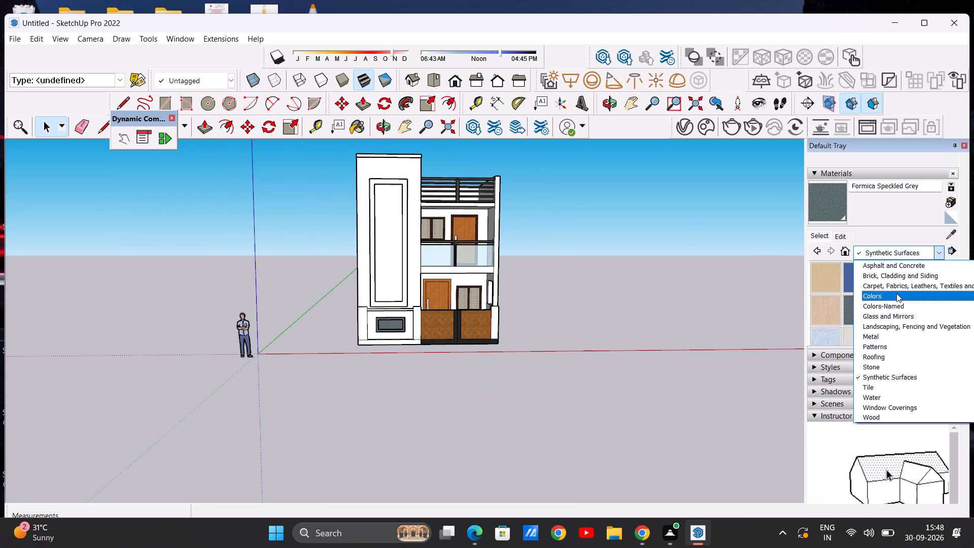
pyautogui.click(892, 264)
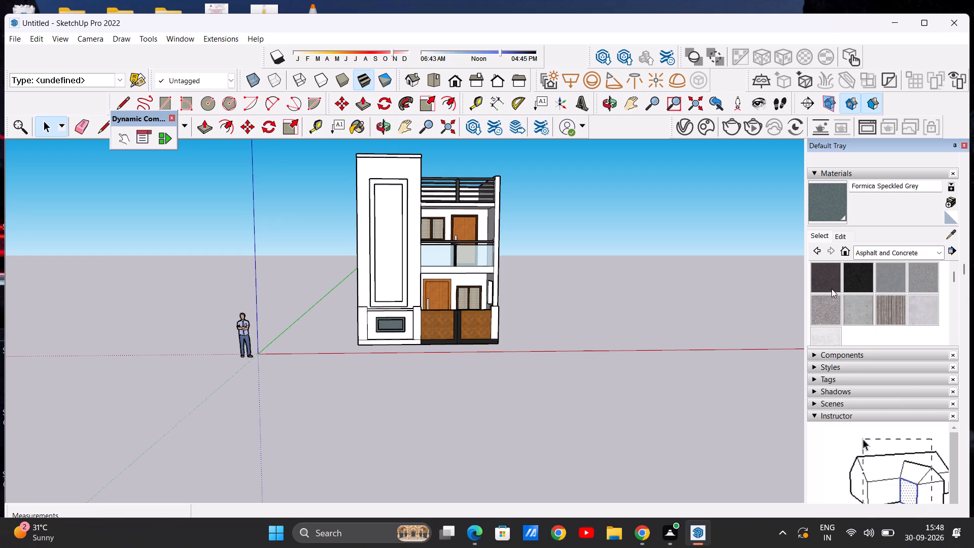
pyautogui.click(820, 277)
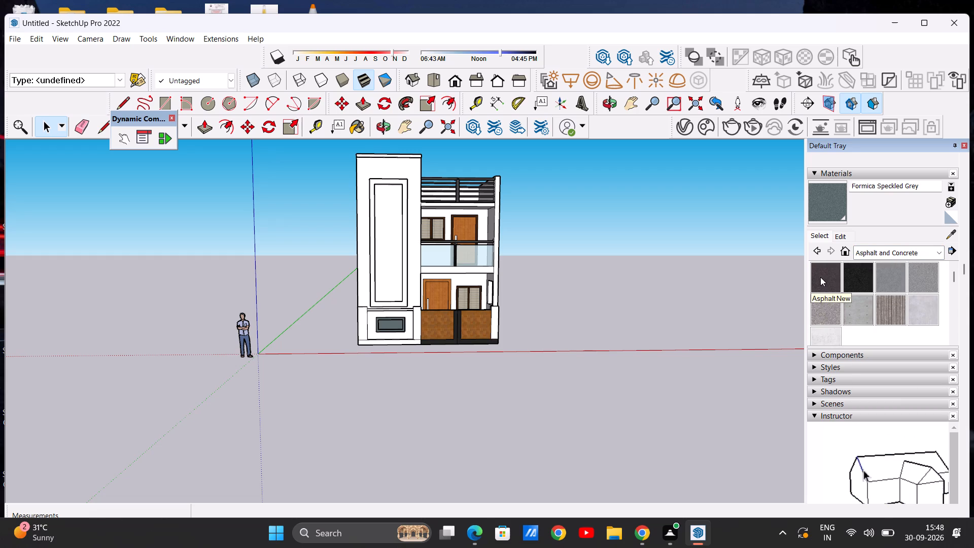
pyautogui.scroll(-3, 149, 258)
pyautogui.scroll(12, 301, 252)
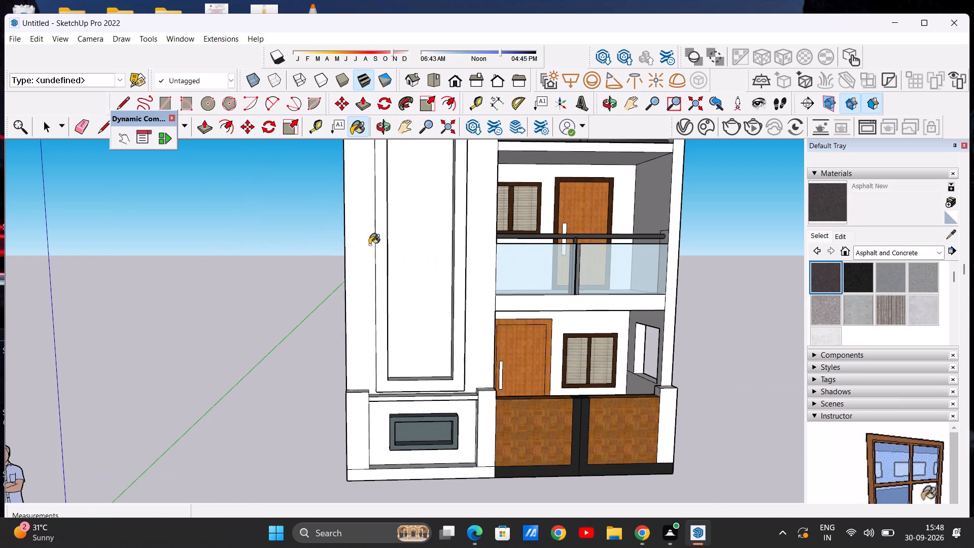
pyautogui.click(378, 245)
# Paint the outer left and outer right side faces of the tall panel's frame with Asphalt New.
pyautogui.scroll(-7, 381, 254)
pyautogui.moveTo(364, 258); pyautogui.dragTo(441, 280, button='middle')
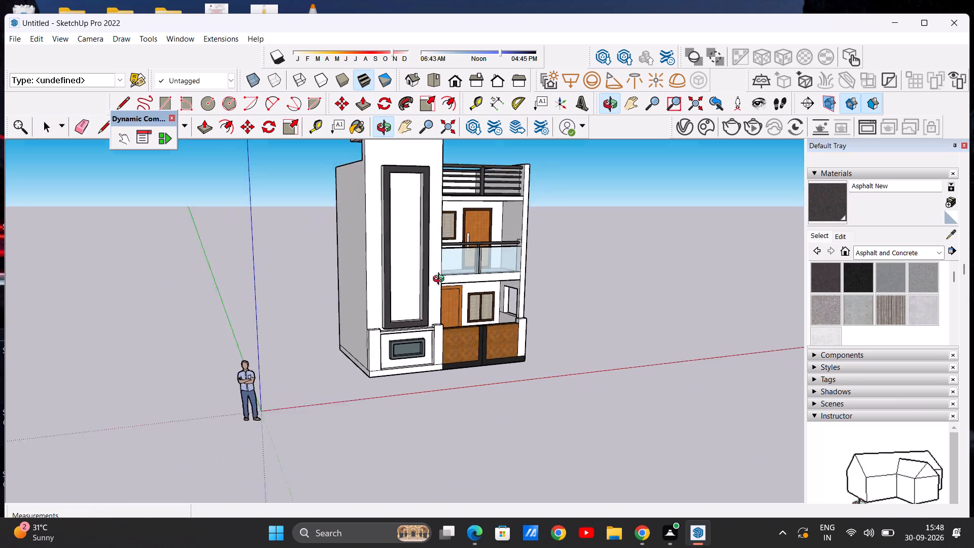
pyautogui.moveTo(441, 280); pyautogui.dragTo(469, 297, button='middle')
pyautogui.scroll(12, 373, 263)
pyautogui.click(389, 251)
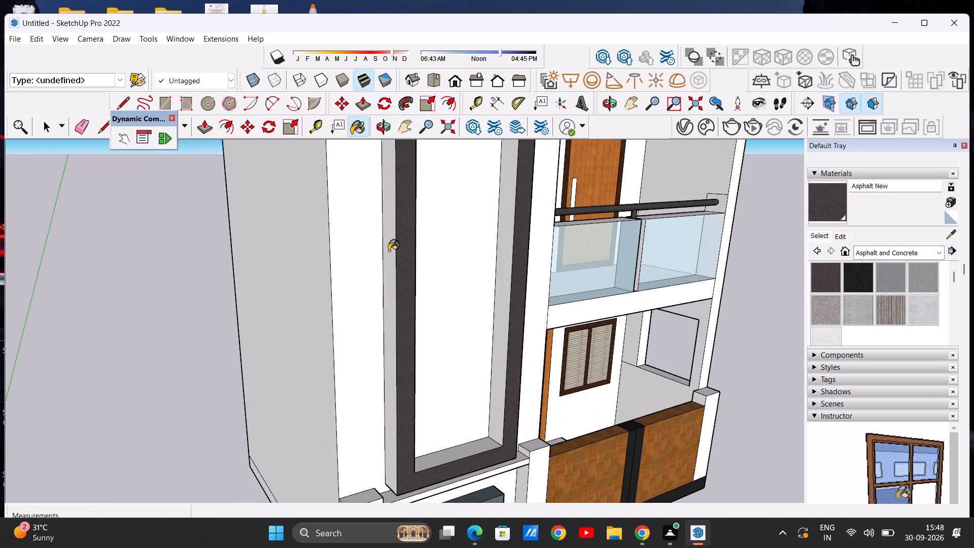
pyautogui.scroll(-18, 369, 271)
pyautogui.moveTo(434, 243); pyautogui.dragTo(124, 237, button='middle')
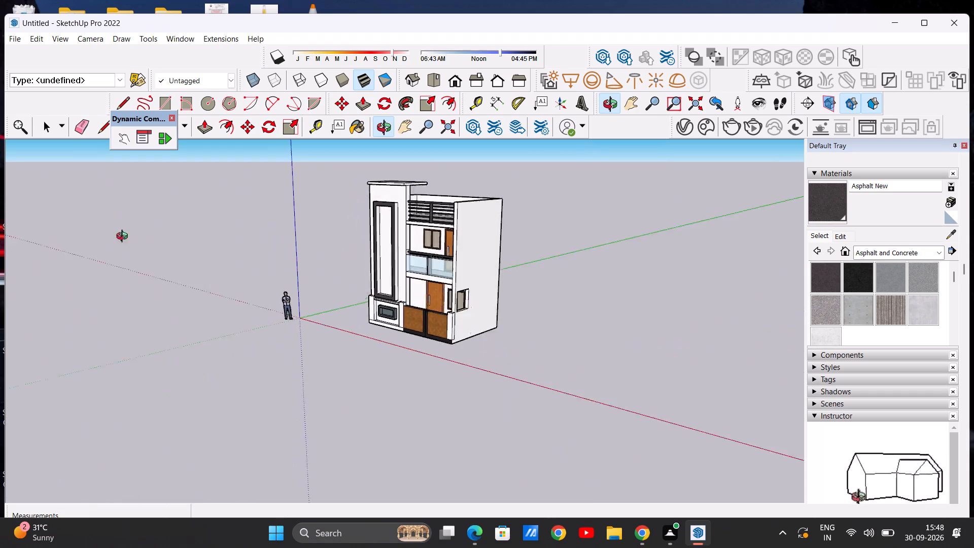
pyautogui.moveTo(124, 237); pyautogui.dragTo(74, 235, button='middle')
pyautogui.scroll(12, 414, 237)
pyautogui.click(377, 244)
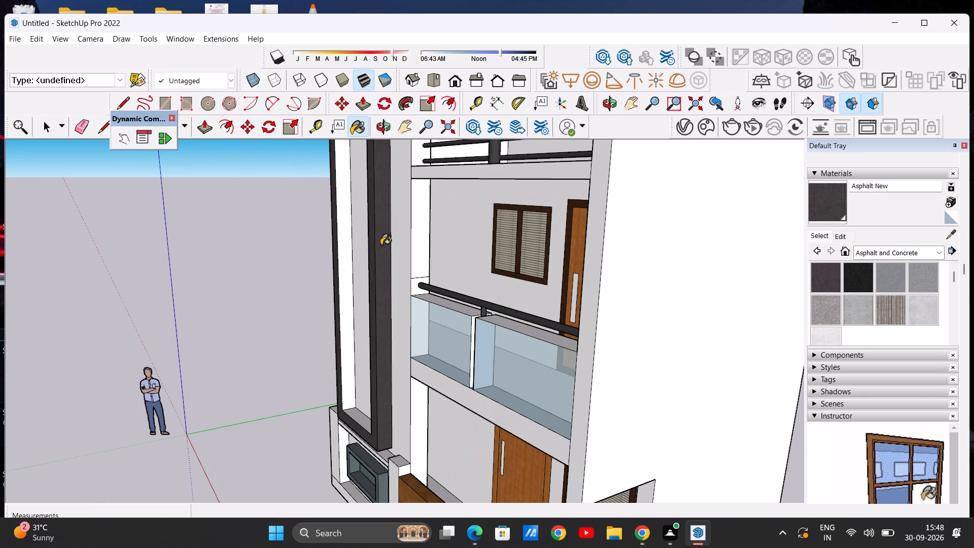
# Paint the outer top face and the underside of the tall panel's frame with Asphalt New.
pyautogui.scroll(-11, 396, 253)
pyautogui.moveTo(373, 240); pyautogui.dragTo(414, 288, button='middle')
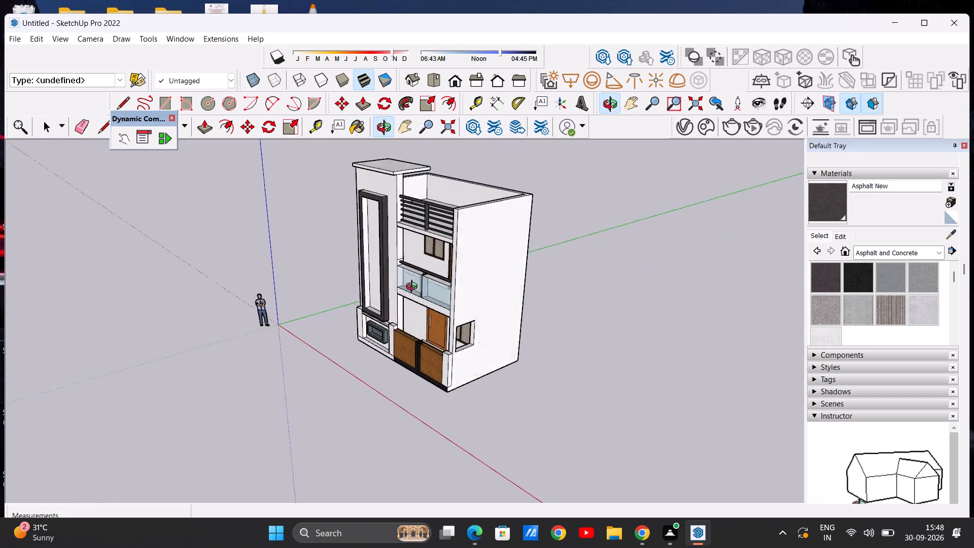
pyautogui.moveTo(414, 288); pyautogui.dragTo(418, 304, button='middle')
pyautogui.scroll(13, 374, 193)
pyautogui.click(373, 194)
pyautogui.scroll(-3, 376, 213)
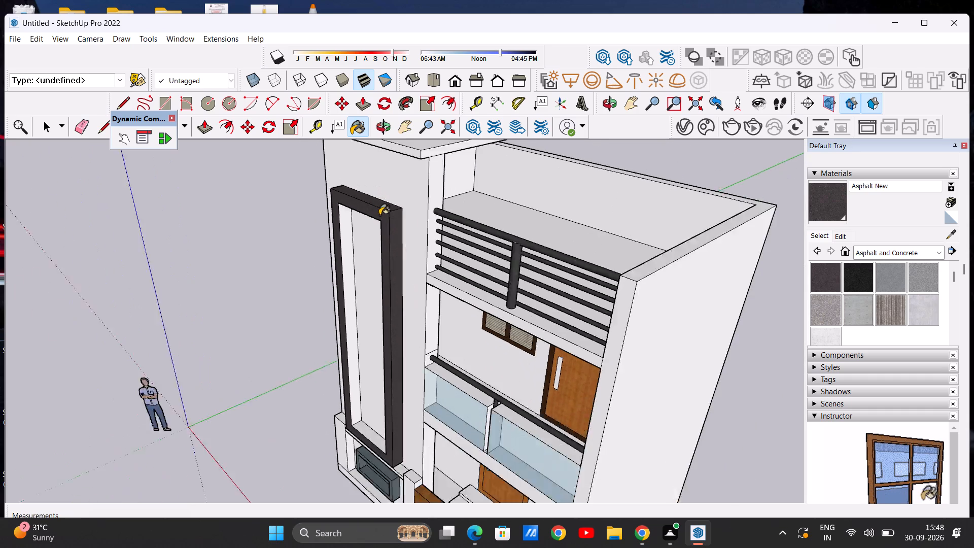
pyautogui.scroll(-9, 379, 215)
pyautogui.scroll(6, 370, 329)
pyautogui.moveTo(384, 373); pyautogui.dragTo(435, 170, button='middle')
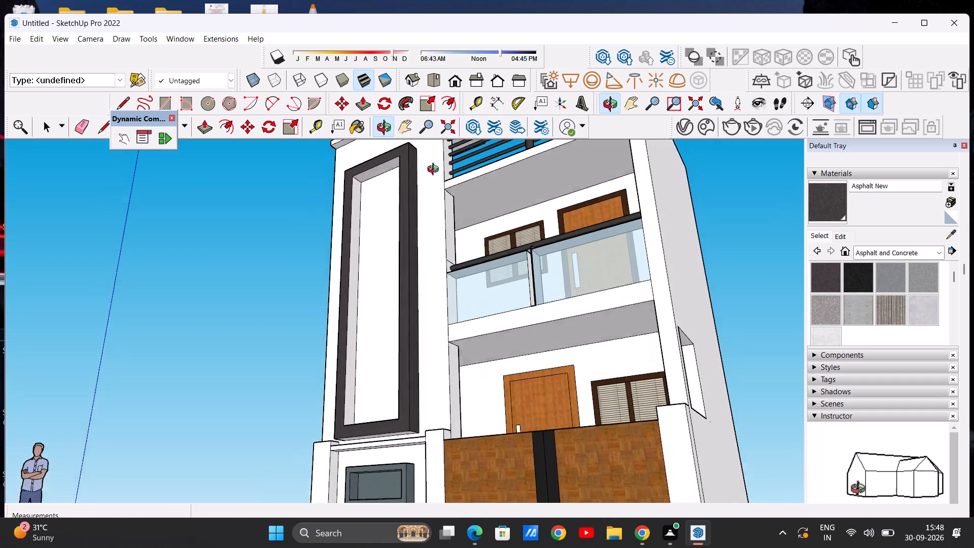
pyautogui.moveTo(435, 170); pyautogui.dragTo(431, 170, button='middle')
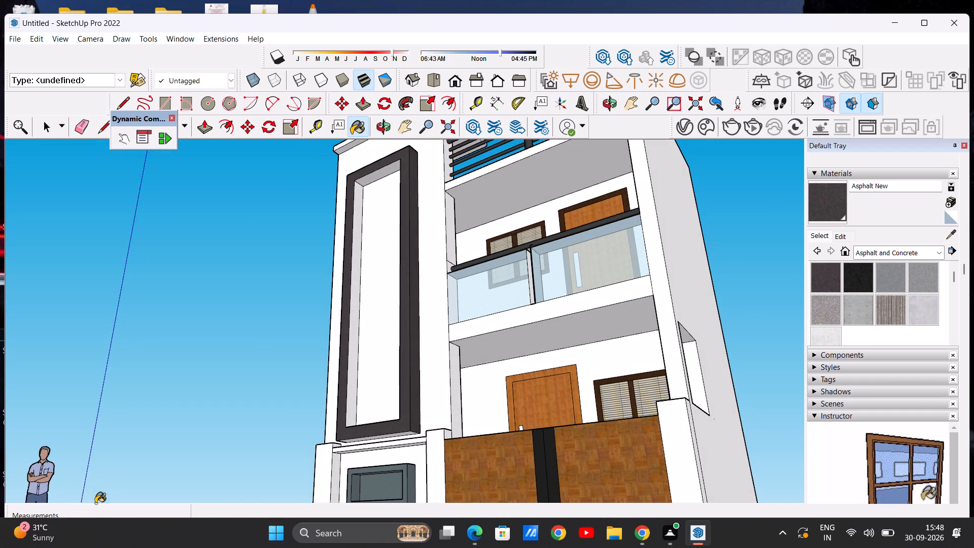
pyautogui.scroll(14, 408, 440)
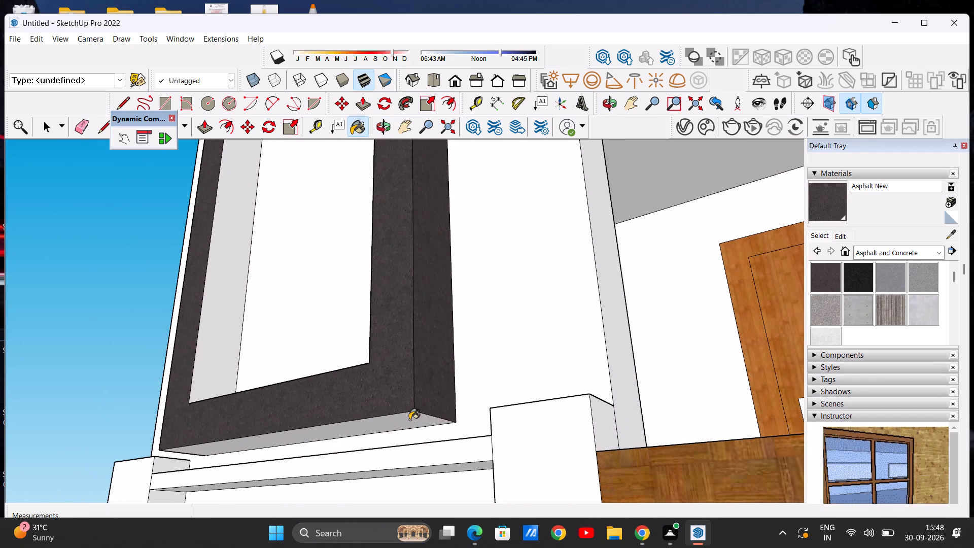
pyautogui.click(409, 420)
pyautogui.scroll(-19, 401, 335)
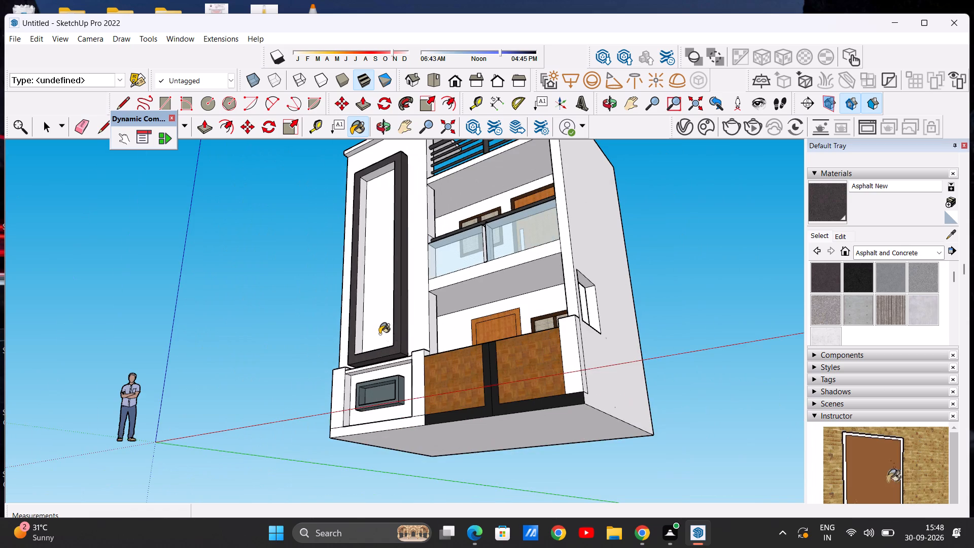
# Examine the tower's dark-framed tall panel from the front against the porch, balcony and whole facade.
pyautogui.moveTo(379, 334); pyautogui.dragTo(584, 397, button='middle')
pyautogui.scroll(-7, 431, 337)
pyautogui.moveTo(439, 311); pyautogui.dragTo(396, 364, button='middle')
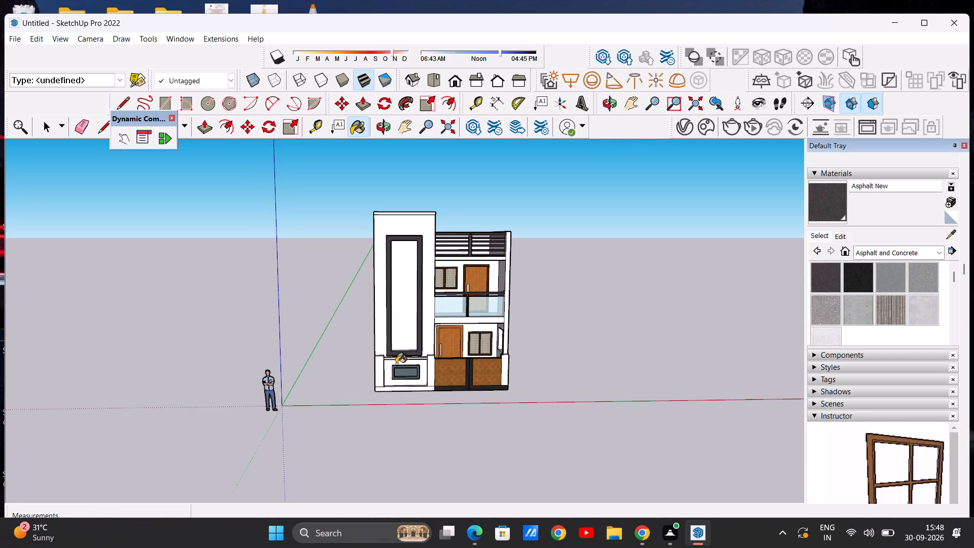
pyautogui.scroll(8, 483, 309)
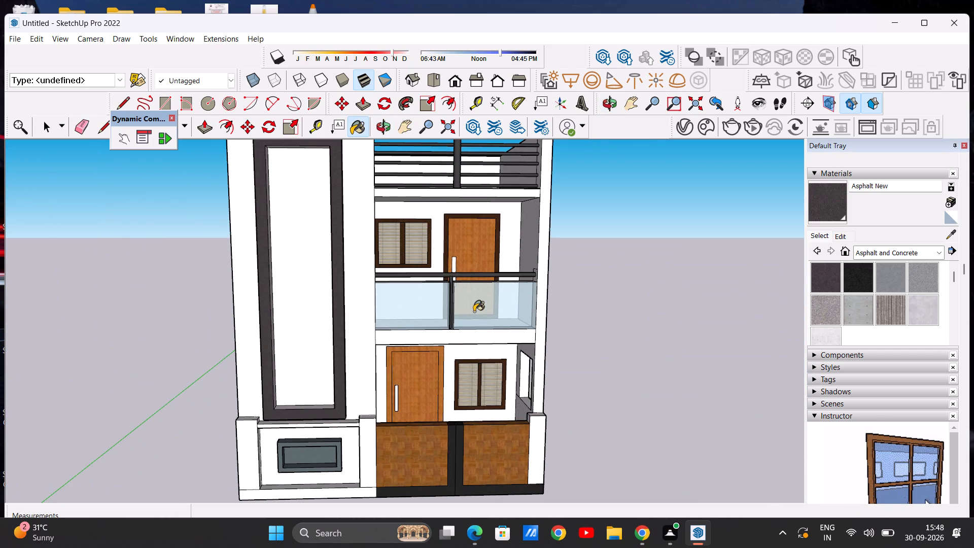
pyautogui.press('space')
pyautogui.scroll(-6, 387, 318)
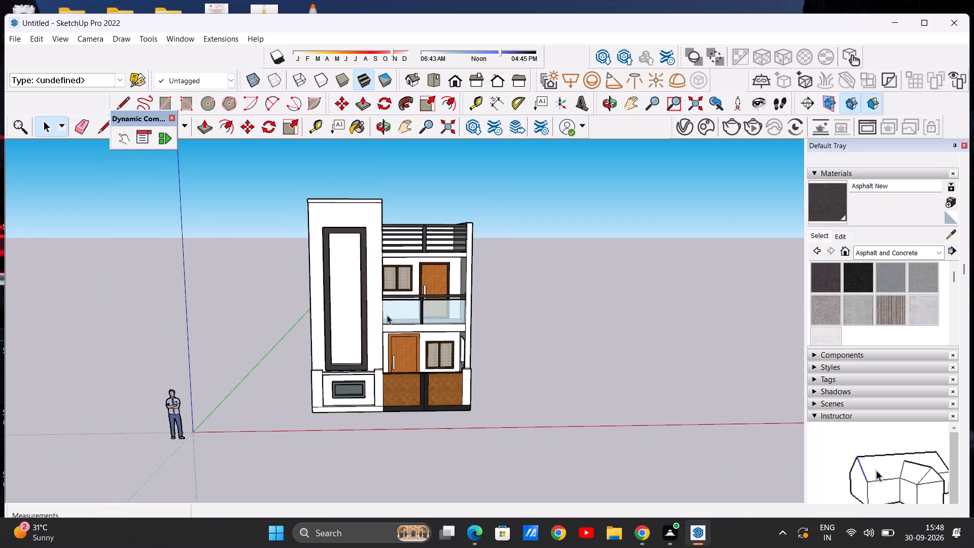
# Paint the recessed face inside the tower's dark tall frame with Wood Bamboo from the Wood collection.
pyautogui.scroll(-4, 387, 315)
pyautogui.moveTo(374, 339); pyautogui.dragTo(370, 333, button='middle')
pyautogui.scroll(6, 362, 287)
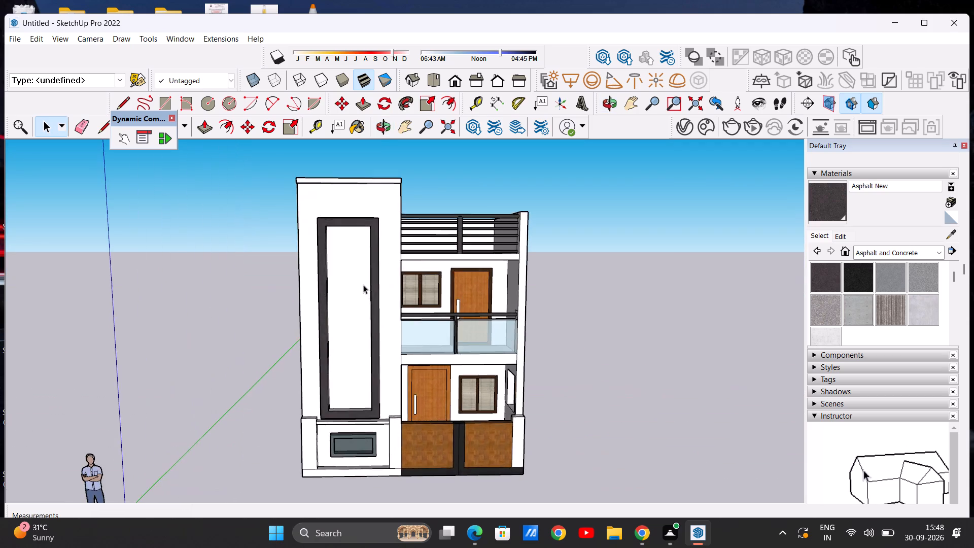
pyautogui.scroll(-6, 346, 282)
pyautogui.scroll(6, 360, 303)
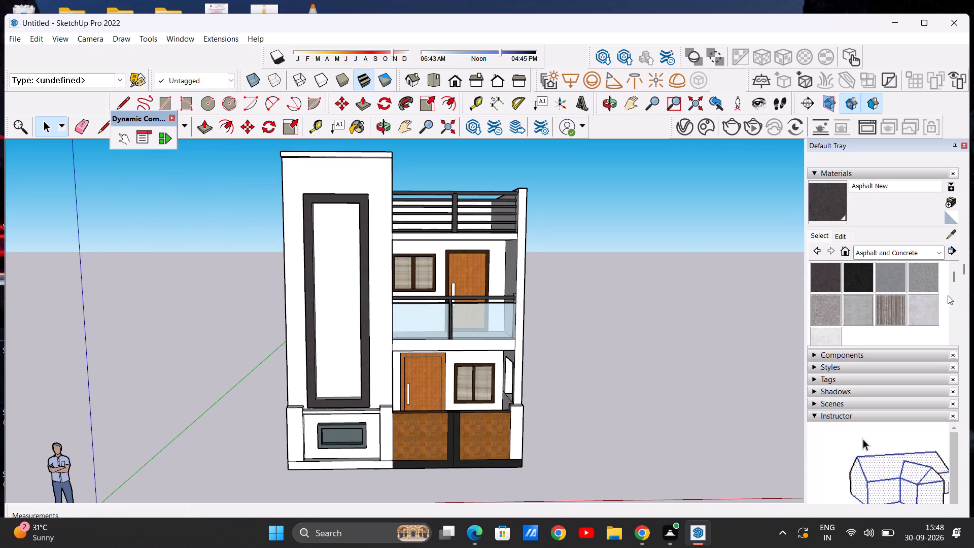
pyautogui.click(934, 247)
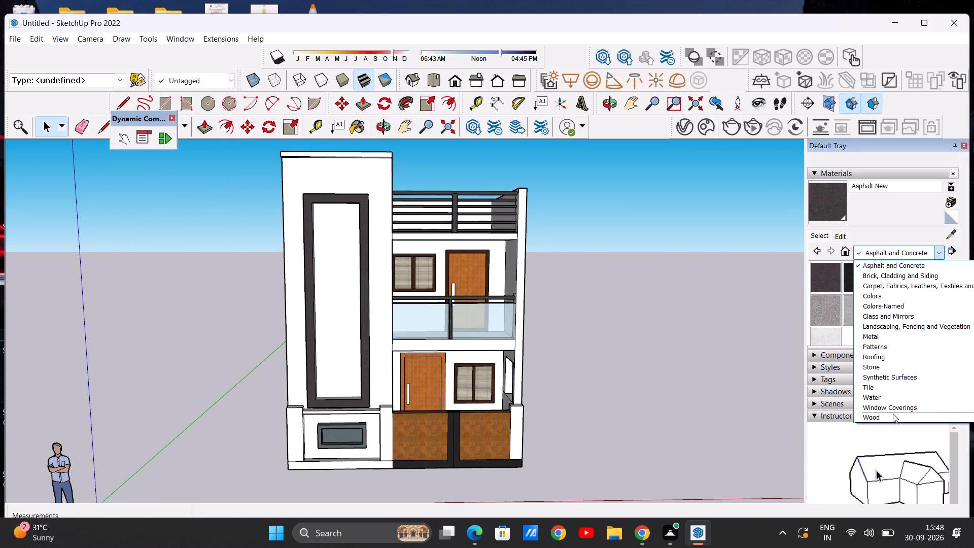
pyautogui.click(886, 414)
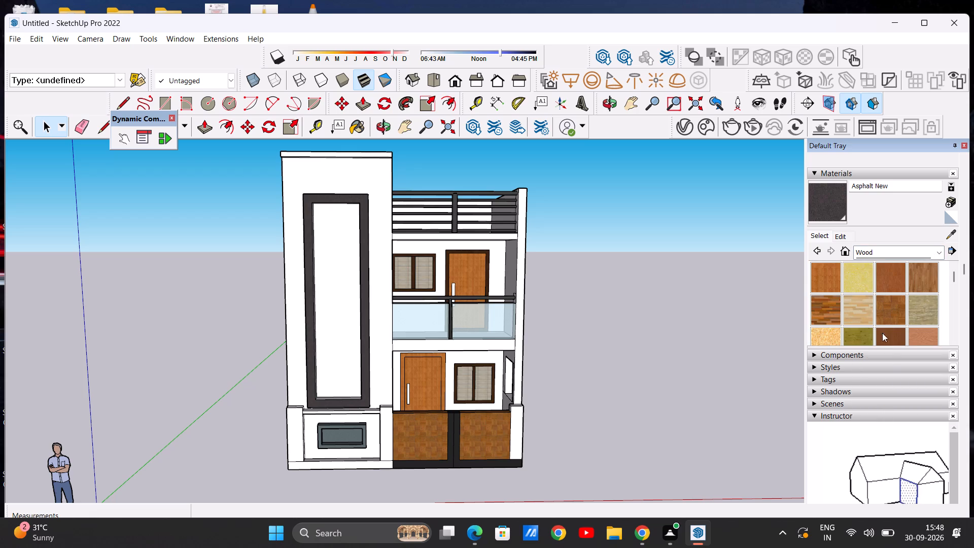
pyautogui.scroll(-2, 872, 303)
pyautogui.scroll(3, 849, 298)
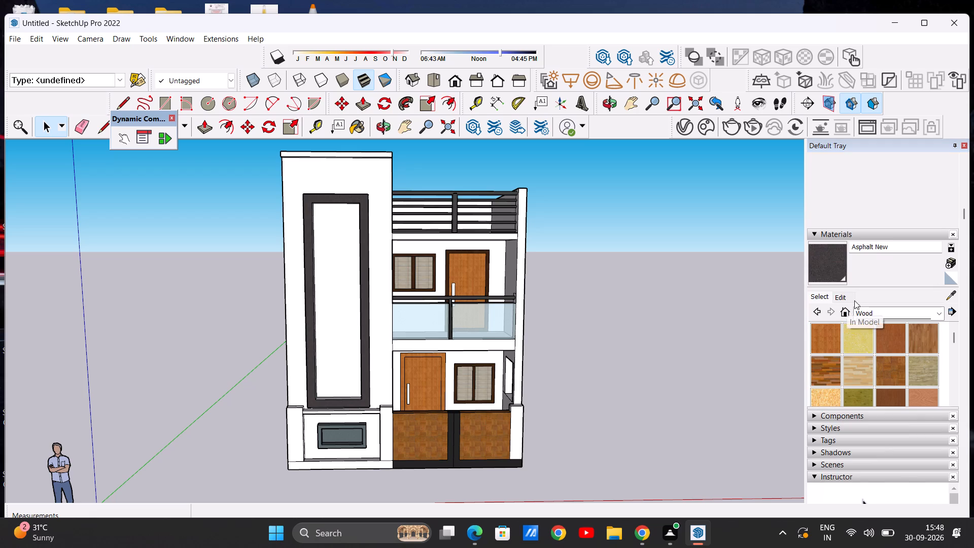
pyautogui.scroll(-1, 854, 300)
pyautogui.click(825, 279)
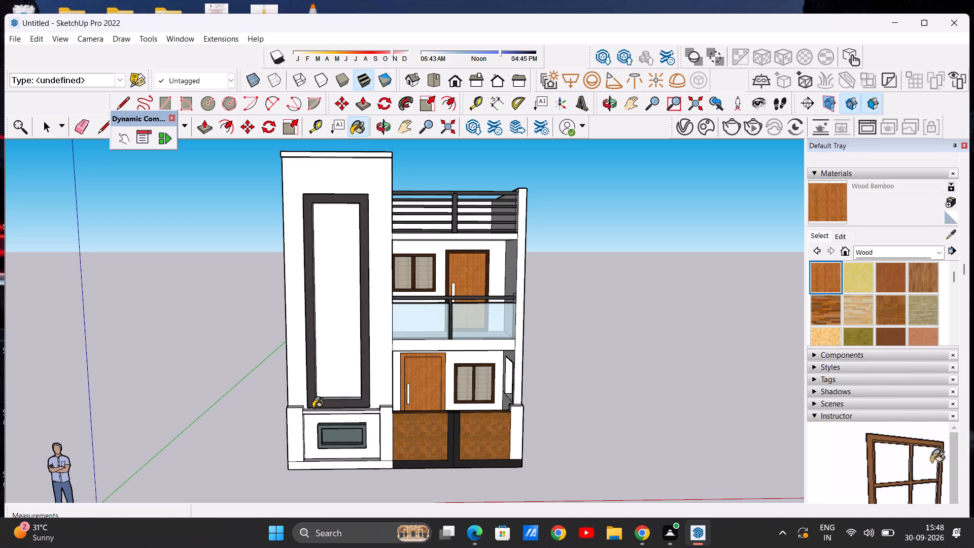
pyautogui.scroll(12, 347, 349)
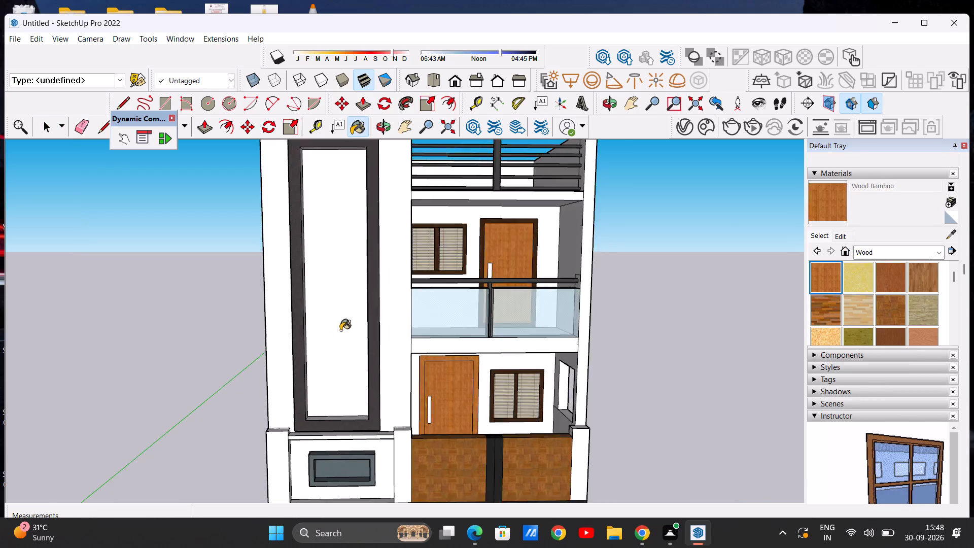
pyautogui.scroll(6, 338, 328)
pyautogui.click(338, 328)
pyautogui.scroll(-16, 344, 344)
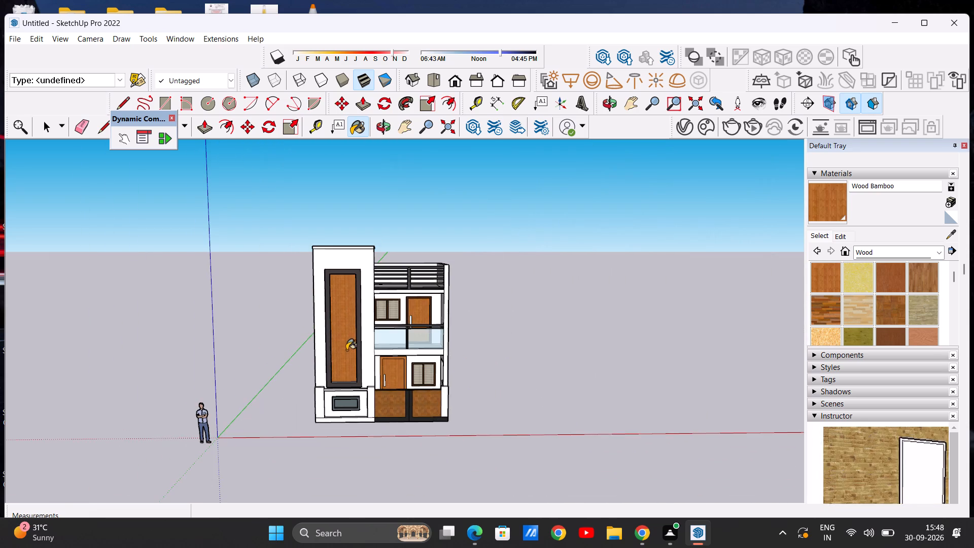
pyautogui.scroll(6, 354, 342)
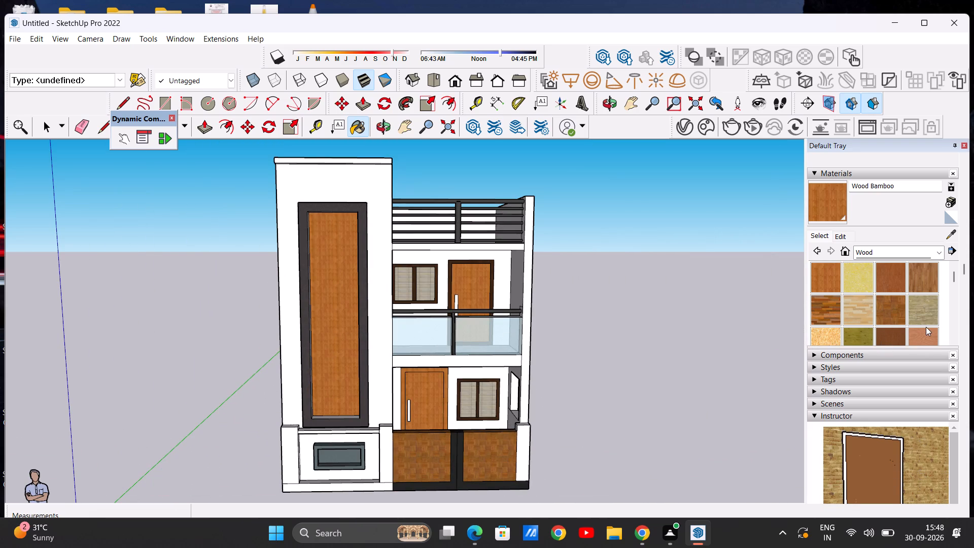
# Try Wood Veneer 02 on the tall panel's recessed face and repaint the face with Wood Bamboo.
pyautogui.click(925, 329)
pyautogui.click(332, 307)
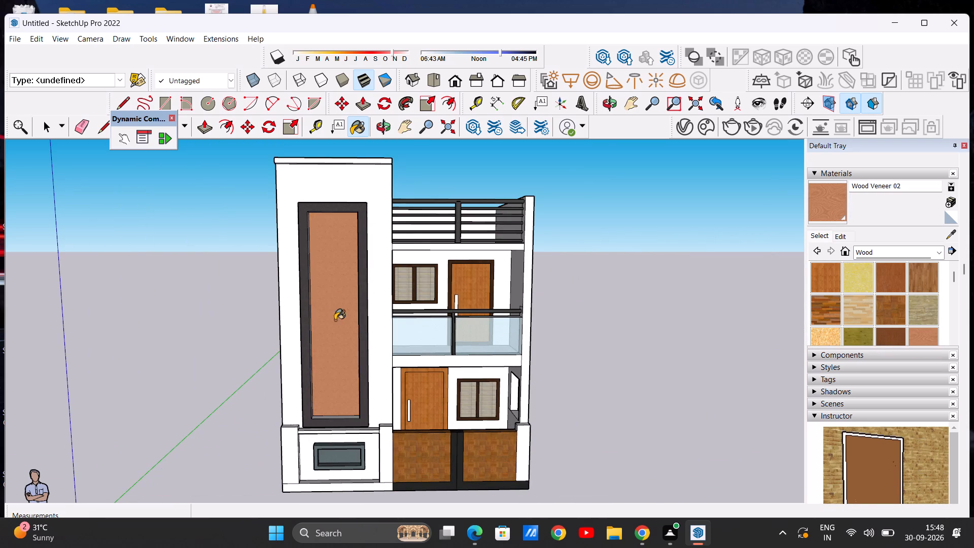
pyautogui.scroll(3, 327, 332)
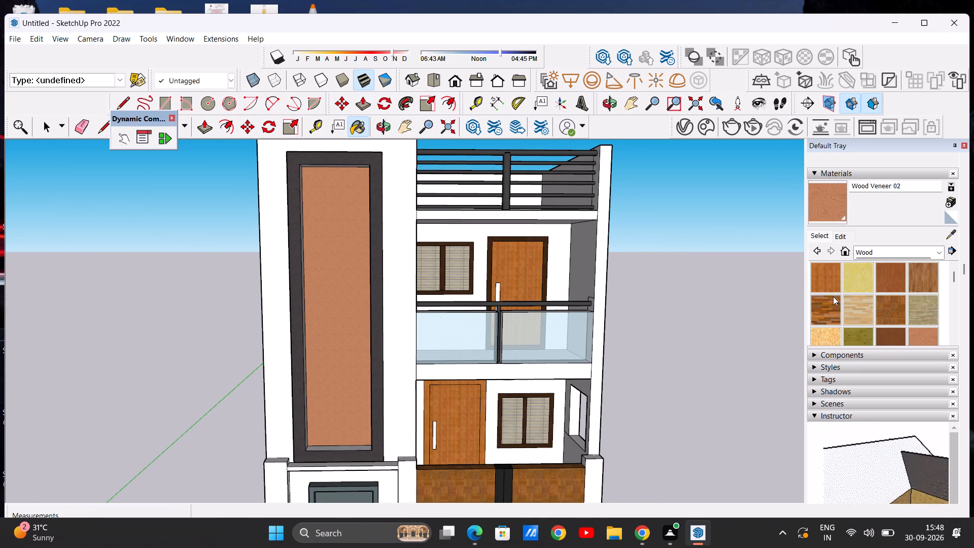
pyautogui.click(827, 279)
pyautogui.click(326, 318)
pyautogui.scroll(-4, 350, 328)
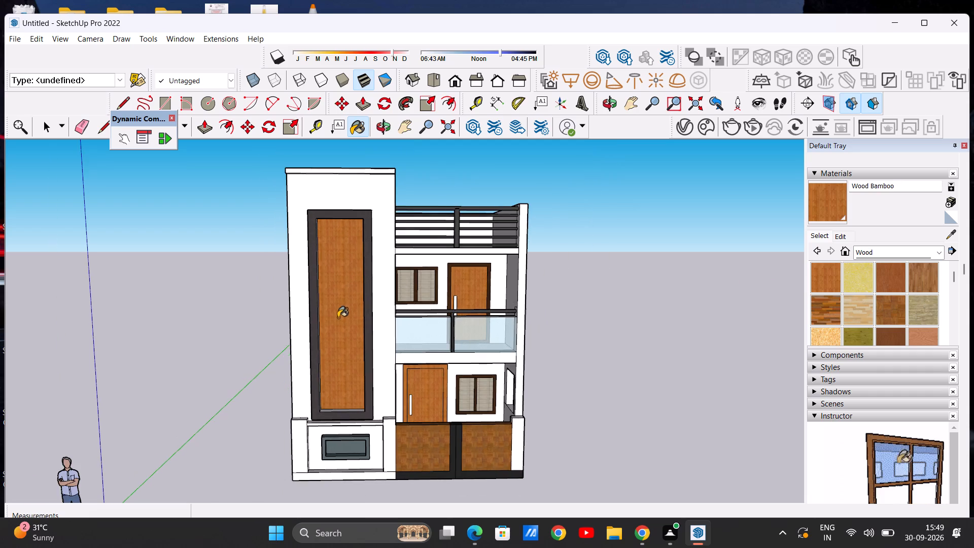
# Paint the inner left and inner right side faces of the tall panel's frame with Wood Bamboo.
pyautogui.moveTo(234, 327); pyautogui.dragTo(98, 333, button='middle')
pyautogui.scroll(12, 395, 282)
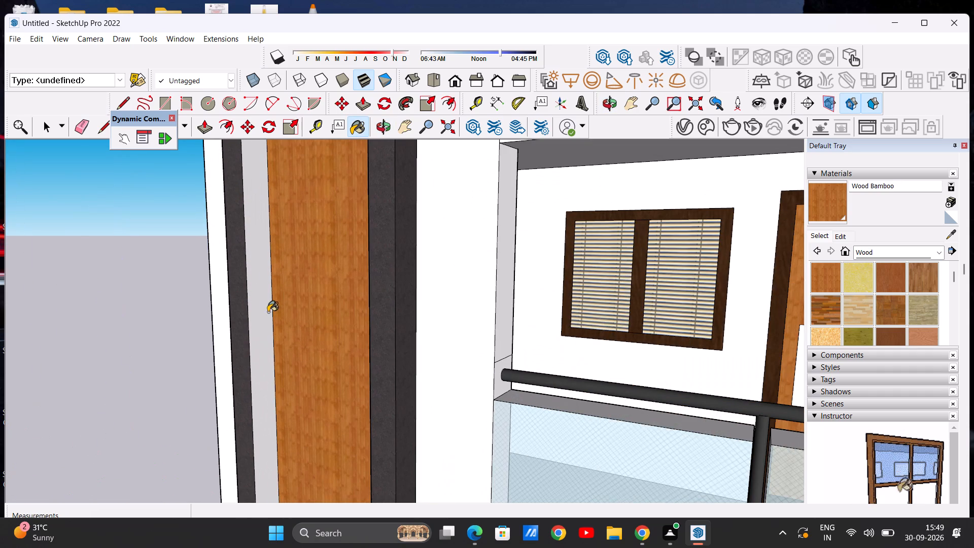
pyautogui.click(268, 312)
pyautogui.scroll(-8, 285, 314)
pyautogui.moveTo(293, 323); pyautogui.dragTo(540, 336, button='middle')
pyautogui.scroll(7, 316, 329)
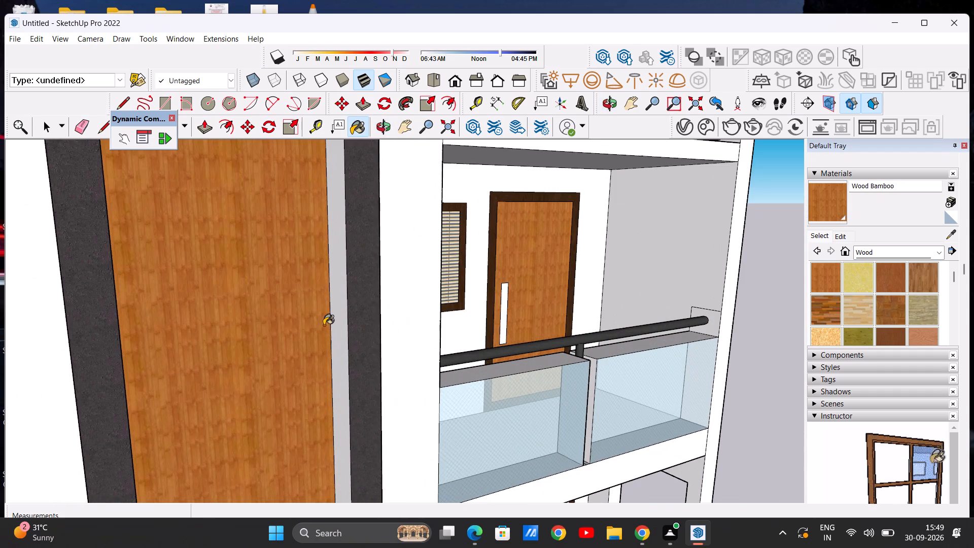
pyautogui.click(334, 311)
pyautogui.scroll(-20, 293, 320)
# Paint the inner bottom and inner top faces of the tall panel's frame with Wood Bamboo.
pyautogui.scroll(8, 294, 378)
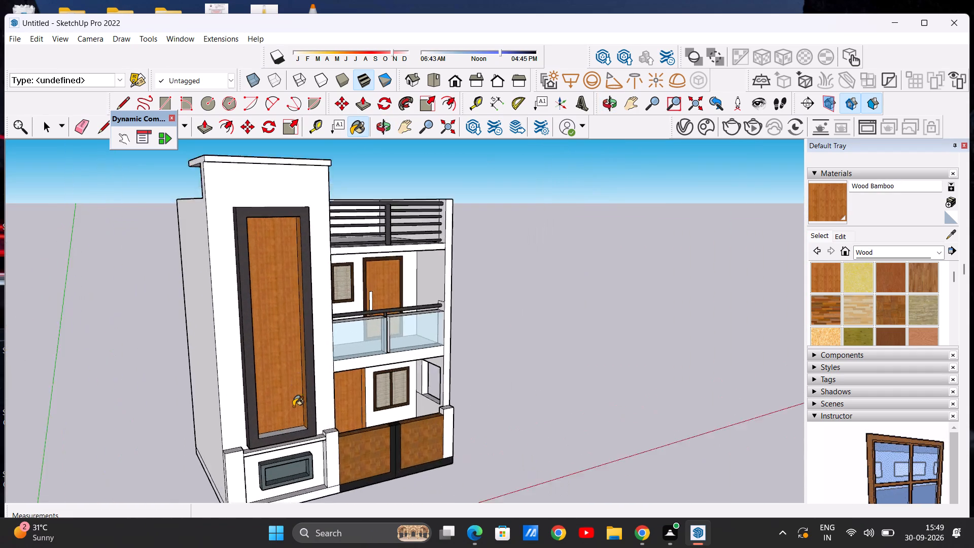
pyautogui.scroll(11, 293, 406)
pyautogui.click(301, 465)
pyautogui.scroll(-20, 267, 382)
pyautogui.scroll(-2, 267, 382)
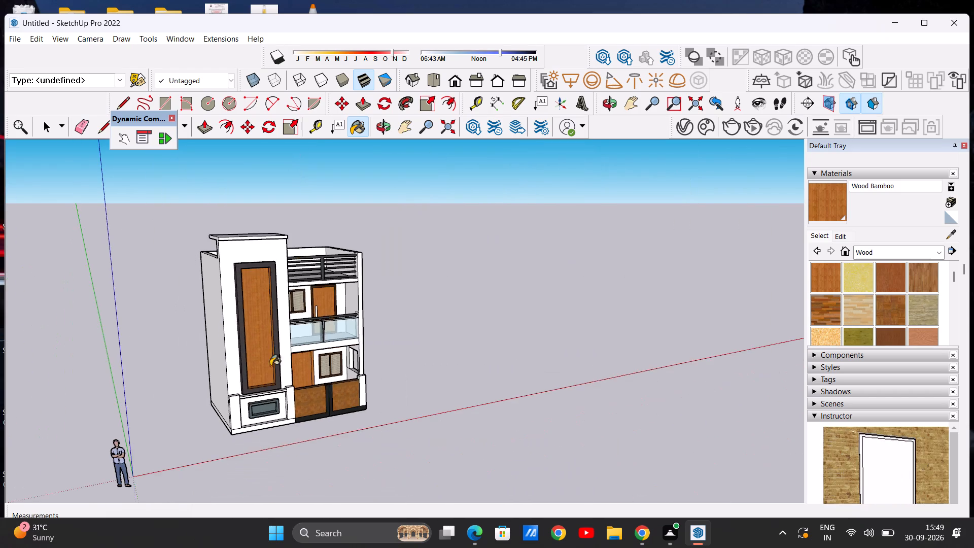
pyautogui.moveTo(274, 339); pyautogui.dragTo(253, 233, button='middle')
pyautogui.scroll(20, 257, 256)
pyautogui.scroll(2, 257, 256)
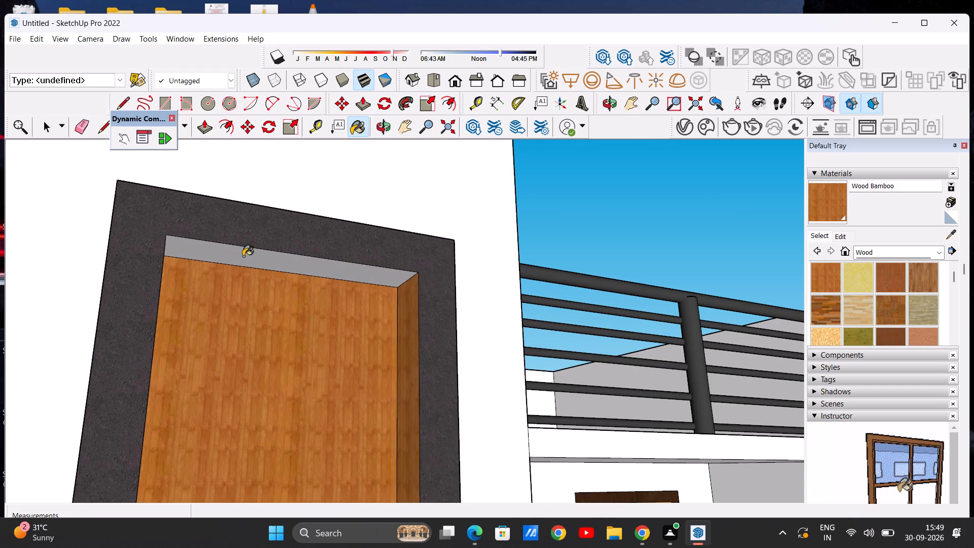
pyautogui.click(243, 256)
pyautogui.scroll(-20, 256, 303)
pyautogui.scroll(-8, 256, 303)
# Examine the wood-finished tall panel and the whole facade from the front, from below and from the side.
pyautogui.moveTo(271, 323); pyautogui.dragTo(243, 347, button='middle')
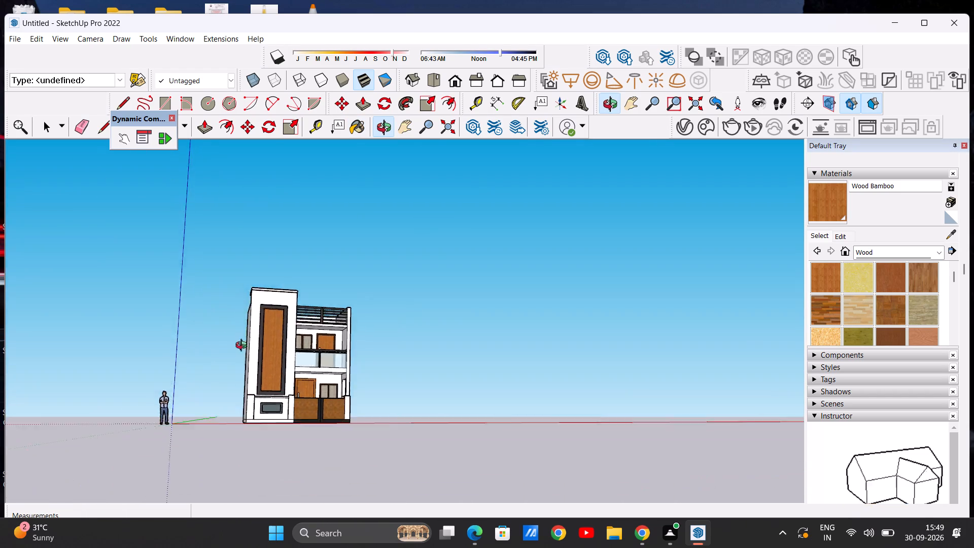
pyautogui.moveTo(243, 347); pyautogui.dragTo(191, 359, button='middle')
pyautogui.scroll(8, 316, 341)
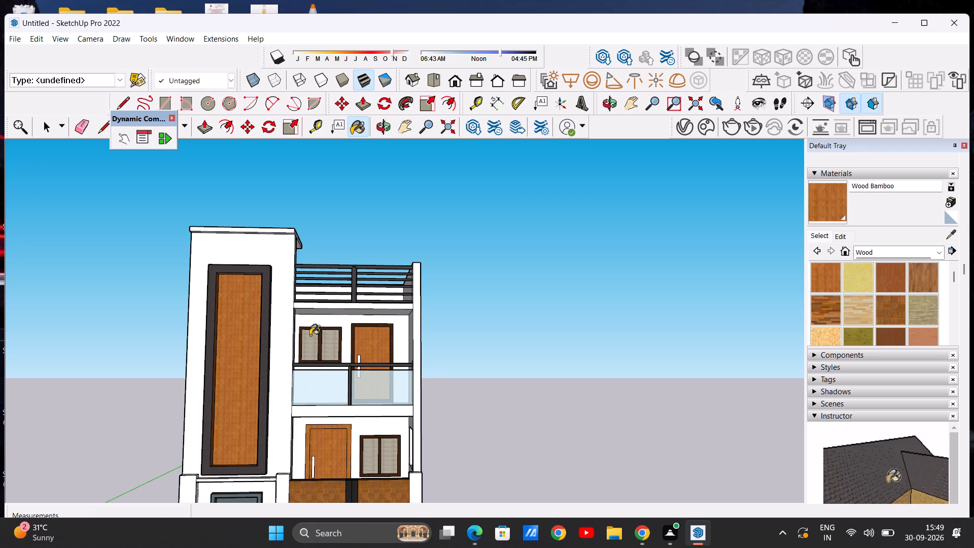
pyautogui.scroll(-13, 298, 297)
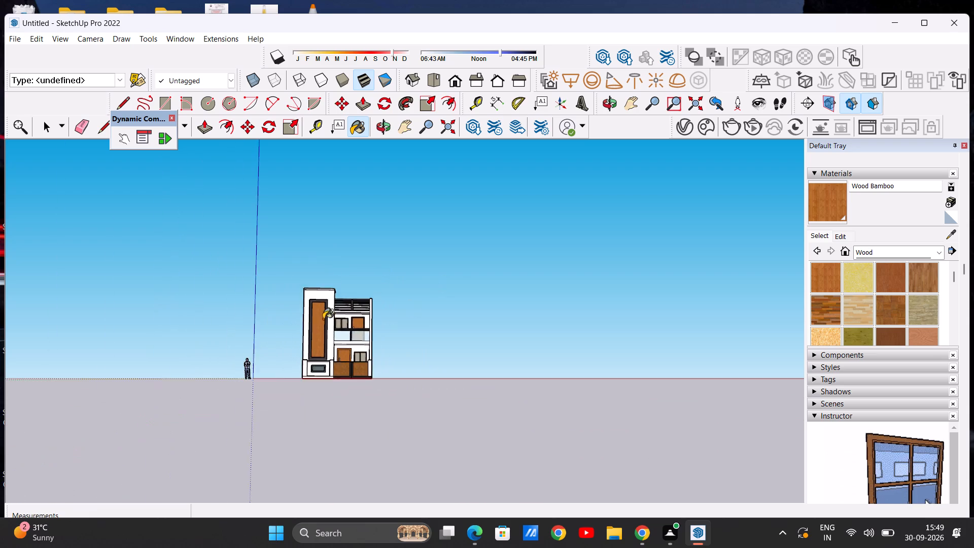
pyautogui.scroll(7, 309, 339)
pyautogui.moveTo(292, 338); pyautogui.dragTo(332, 390, button='middle')
pyautogui.press('space')
pyautogui.moveTo(402, 363); pyautogui.dragTo(376, 361, button='middle')
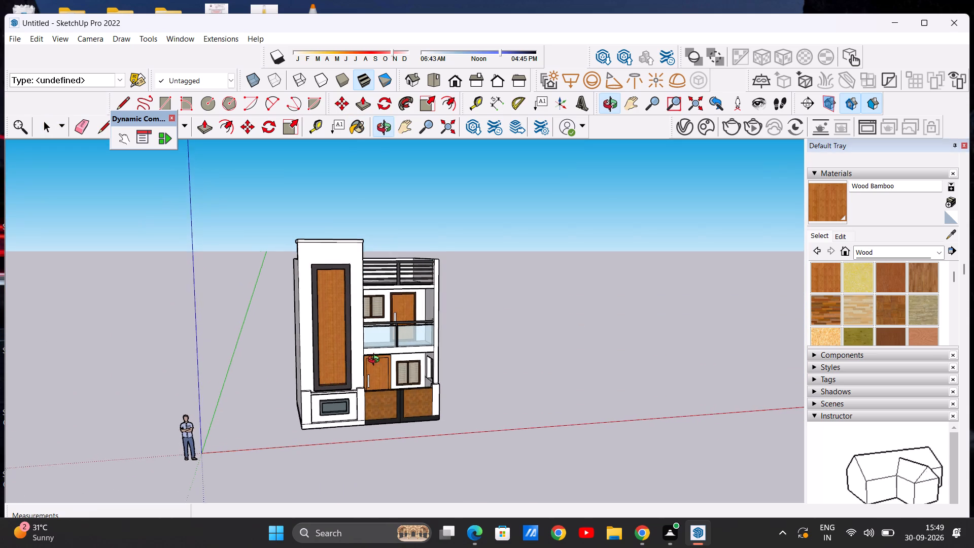
pyautogui.moveTo(376, 361); pyautogui.dragTo(294, 338, button='middle')
pyautogui.scroll(6, 332, 317)
pyautogui.scroll(-5, 352, 327)
pyautogui.moveTo(283, 361); pyautogui.dragTo(626, 356, button='middle')
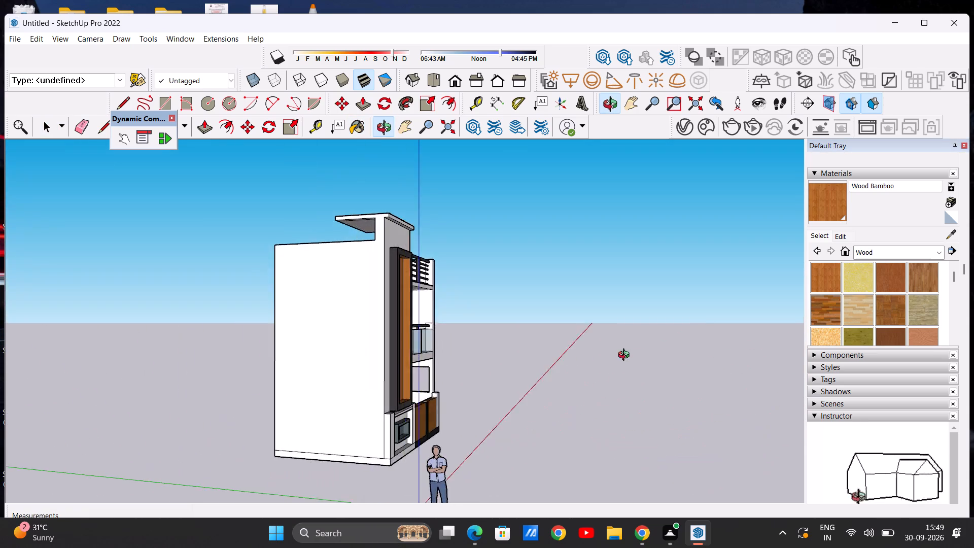
pyautogui.moveTo(626, 356); pyautogui.dragTo(326, 381, button='middle')
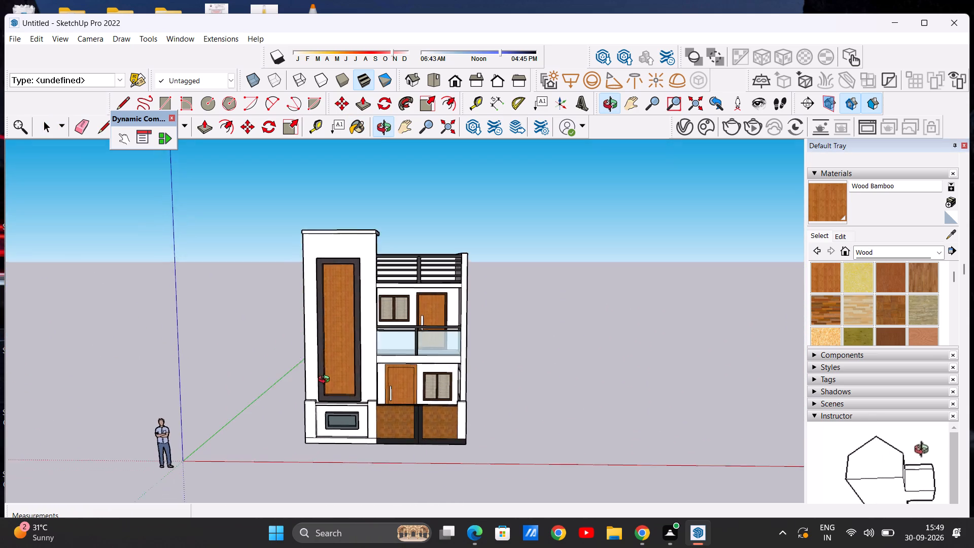
pyautogui.moveTo(326, 381); pyautogui.dragTo(321, 381, button='middle')
pyautogui.scroll(-2, 342, 351)
pyautogui.scroll(8, 309, 357)
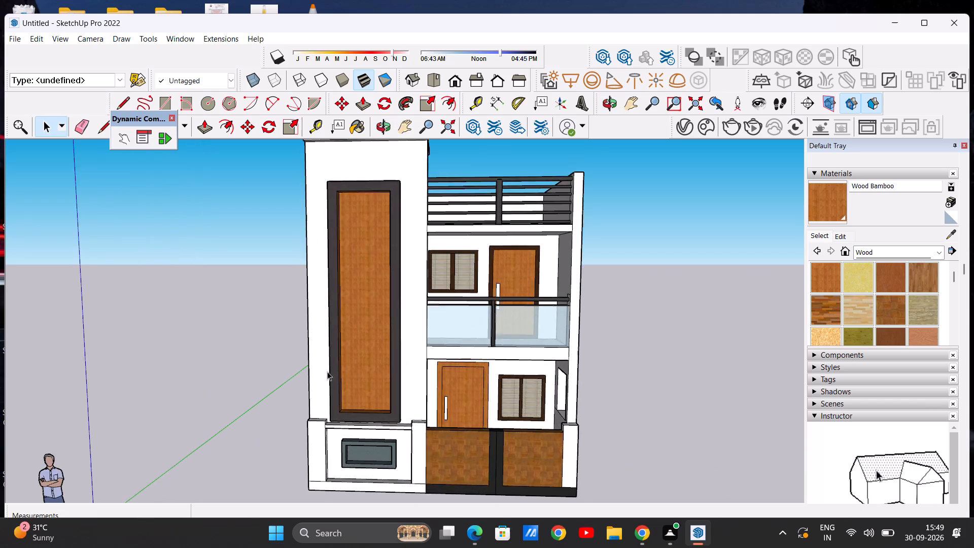
pyautogui.scroll(-2, 326, 373)
pyautogui.moveTo(324, 392); pyautogui.dragTo(351, 392, button='middle')
pyautogui.scroll(3, 388, 371)
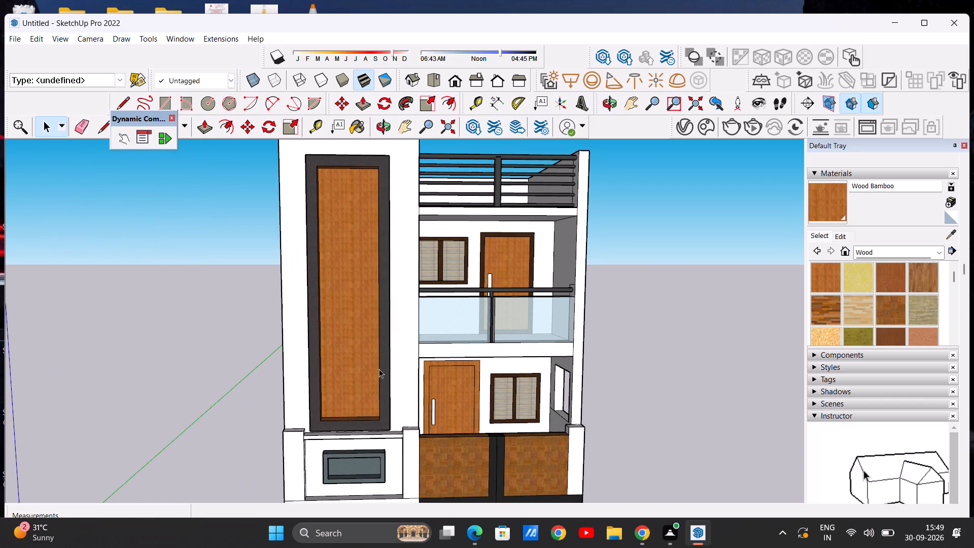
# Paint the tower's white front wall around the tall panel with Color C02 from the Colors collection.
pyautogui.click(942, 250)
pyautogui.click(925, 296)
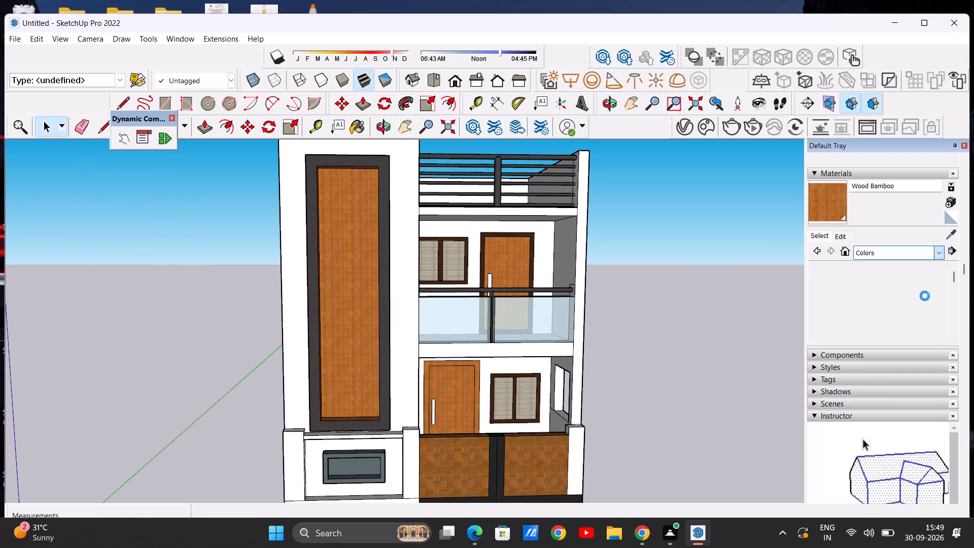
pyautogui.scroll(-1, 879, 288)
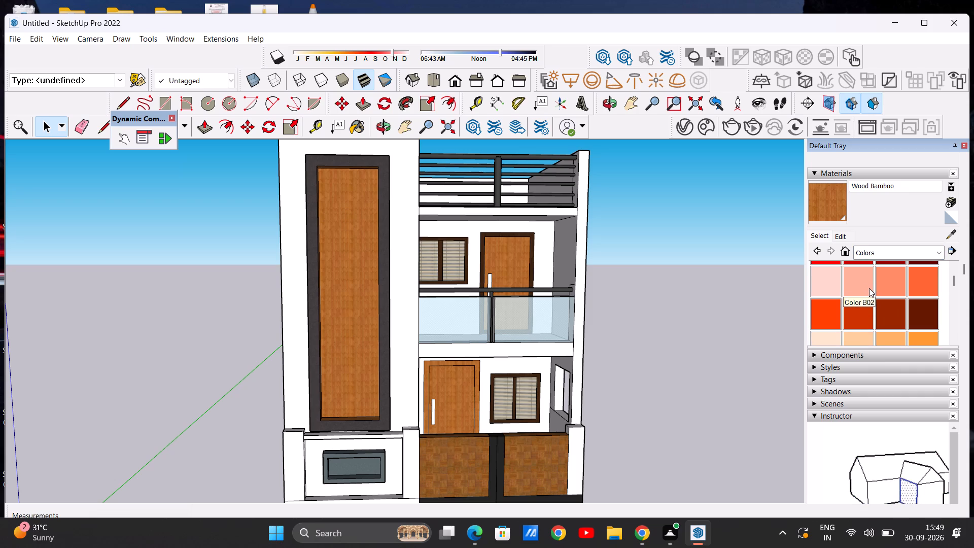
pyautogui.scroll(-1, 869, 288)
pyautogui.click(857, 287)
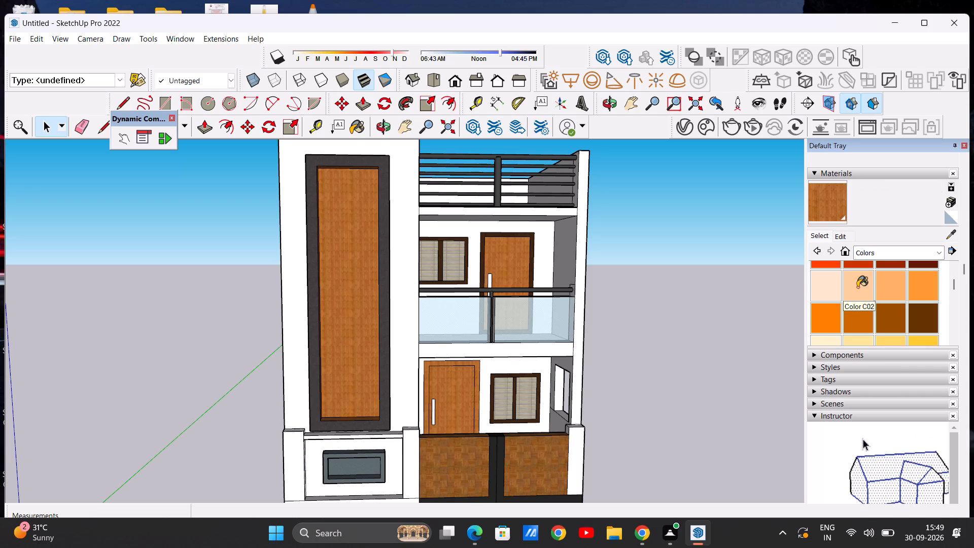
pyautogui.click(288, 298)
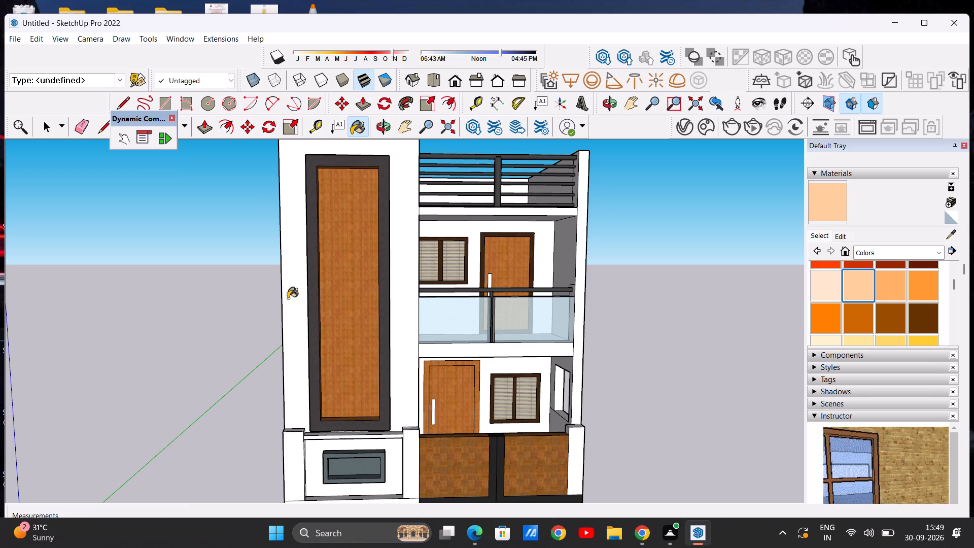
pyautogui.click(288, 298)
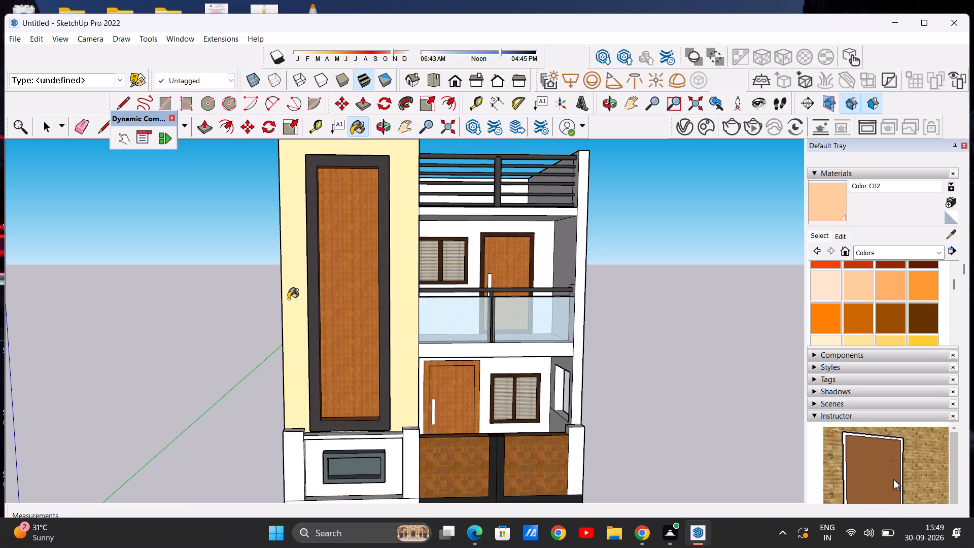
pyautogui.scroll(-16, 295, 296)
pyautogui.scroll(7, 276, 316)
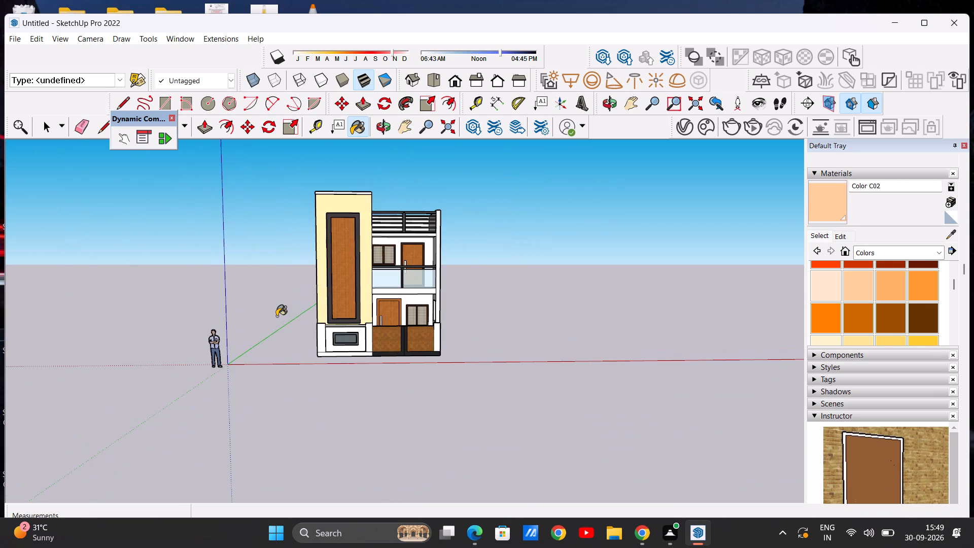
# Paint the tower's front wall around the tall panel with Color C03.
pyautogui.click(897, 288)
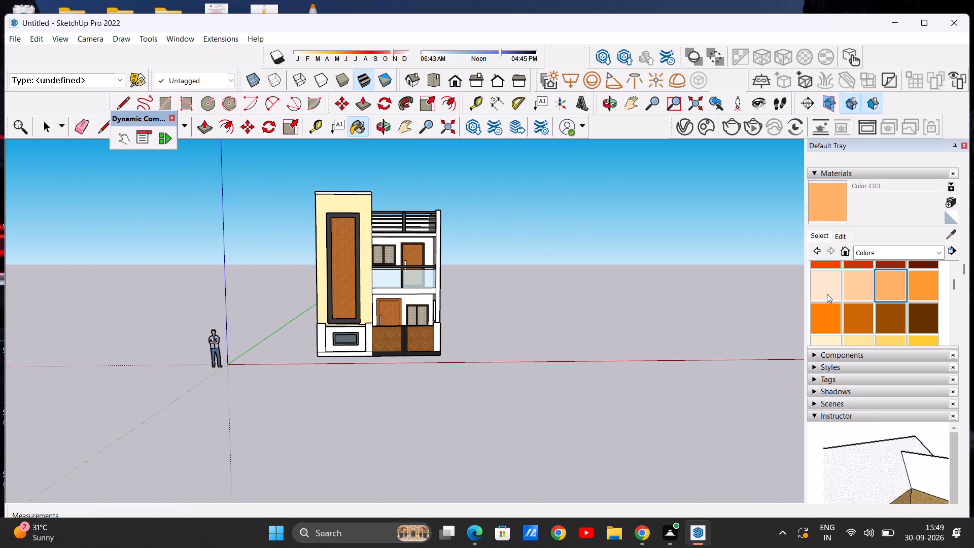
pyautogui.scroll(7, 321, 285)
pyautogui.click(318, 285)
pyautogui.scroll(-5, 322, 305)
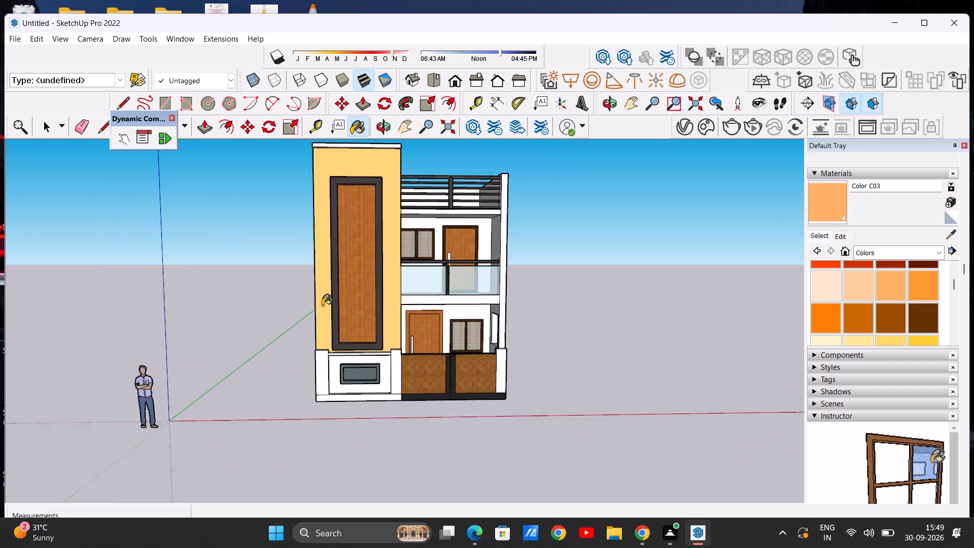
pyautogui.scroll(-1, 322, 305)
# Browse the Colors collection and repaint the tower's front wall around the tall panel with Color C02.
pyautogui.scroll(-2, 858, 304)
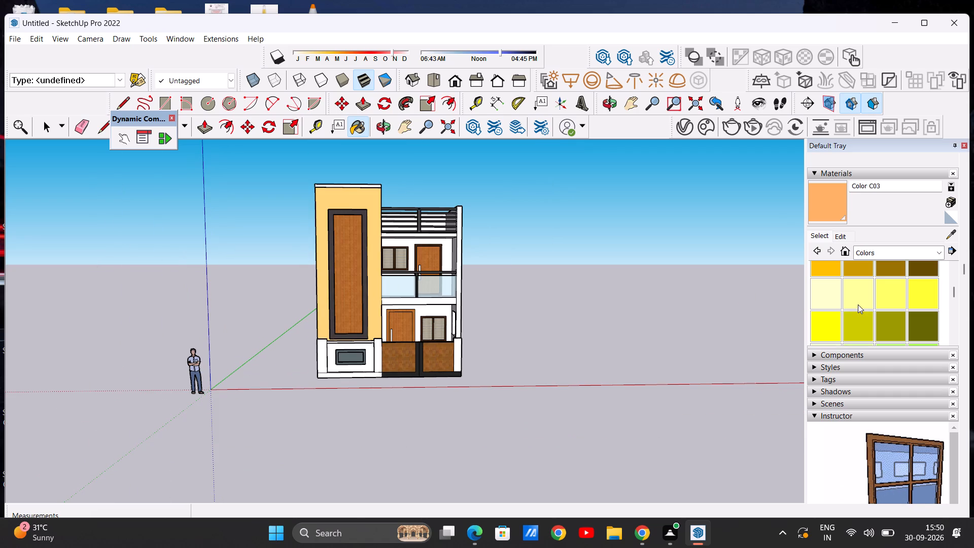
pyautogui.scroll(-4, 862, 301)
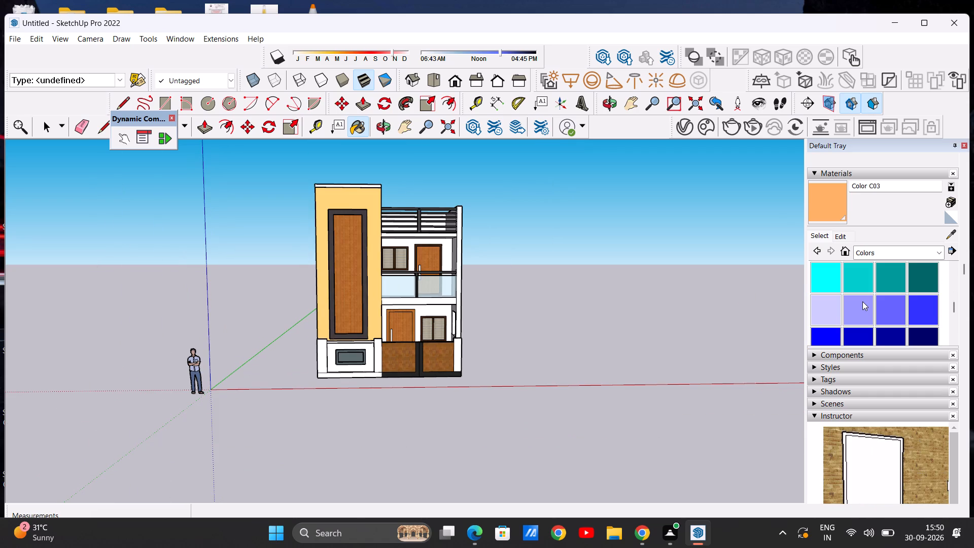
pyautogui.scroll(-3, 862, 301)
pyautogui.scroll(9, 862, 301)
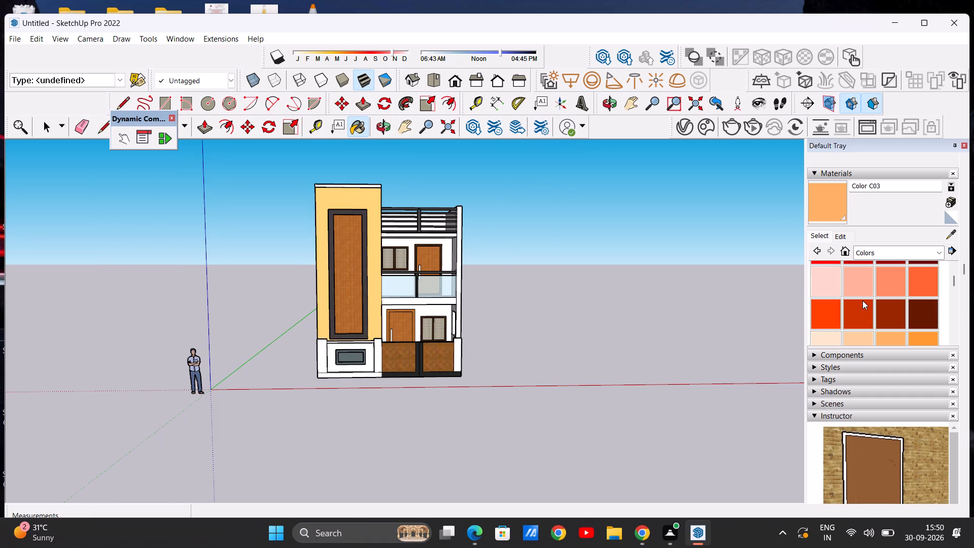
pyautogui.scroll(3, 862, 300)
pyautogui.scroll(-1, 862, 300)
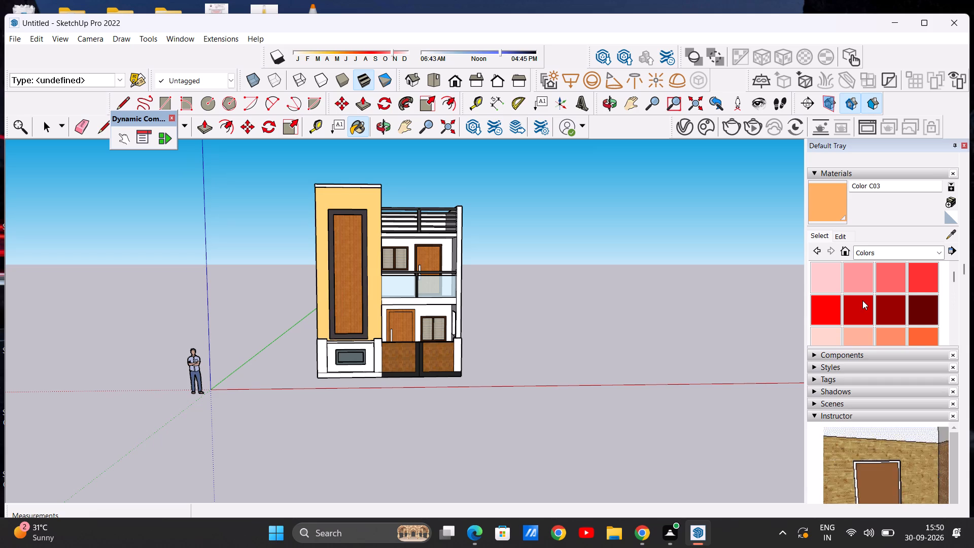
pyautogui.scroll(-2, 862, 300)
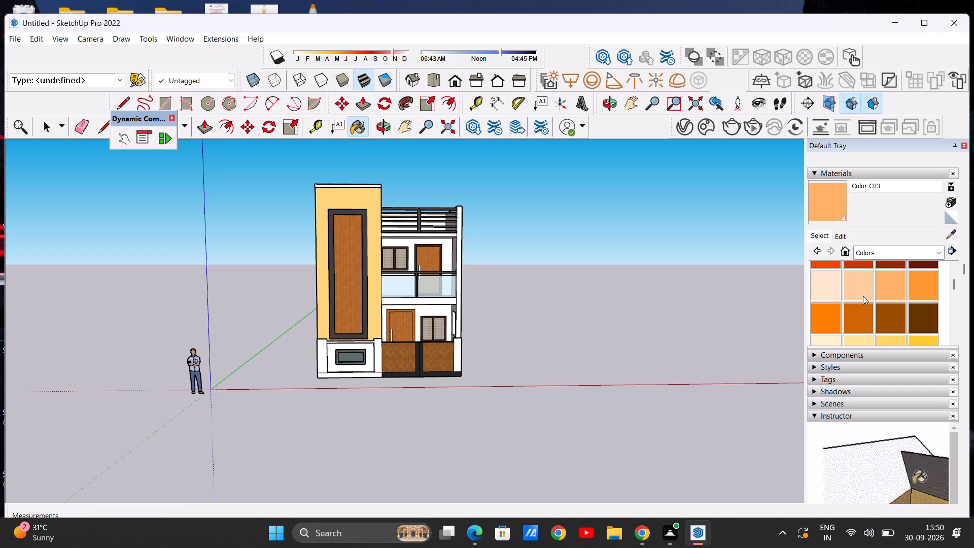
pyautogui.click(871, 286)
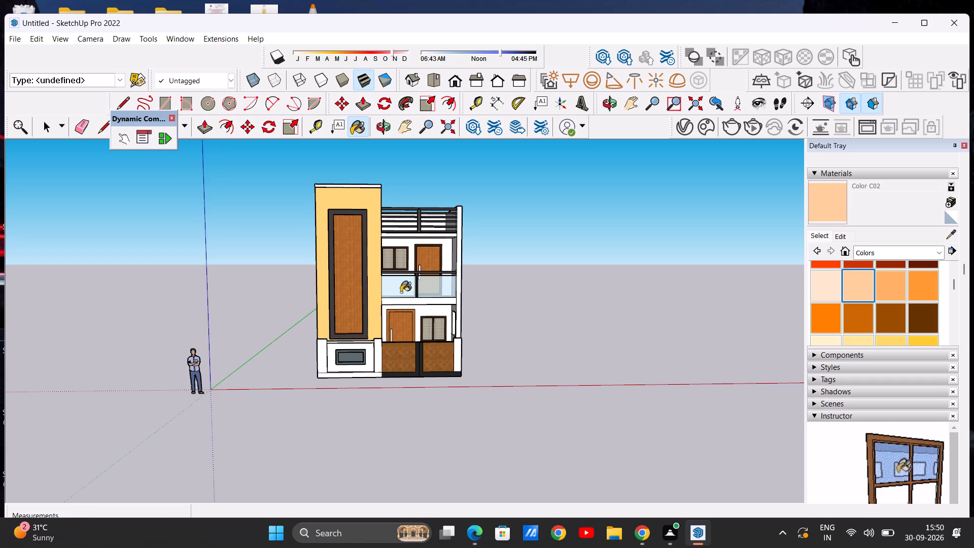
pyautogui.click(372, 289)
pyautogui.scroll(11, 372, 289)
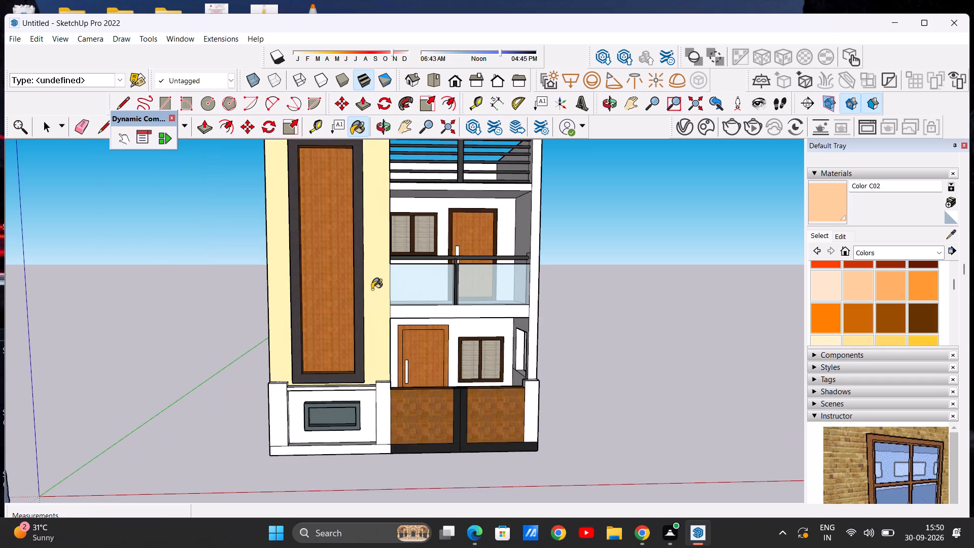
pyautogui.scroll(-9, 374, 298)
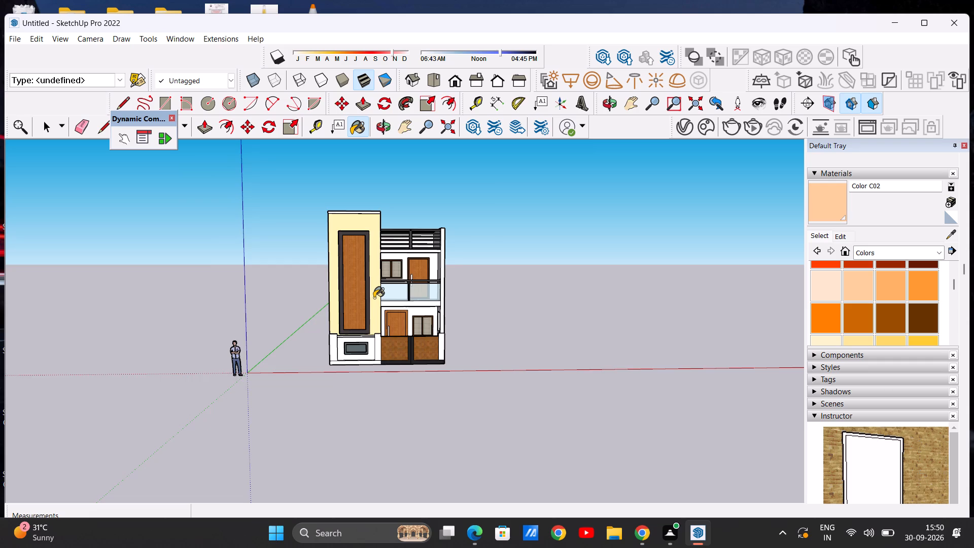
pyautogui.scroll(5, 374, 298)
# Paint the tower's front wall around the tall panel with Color B03 from the Colors collection.
pyautogui.scroll(-1, 892, 303)
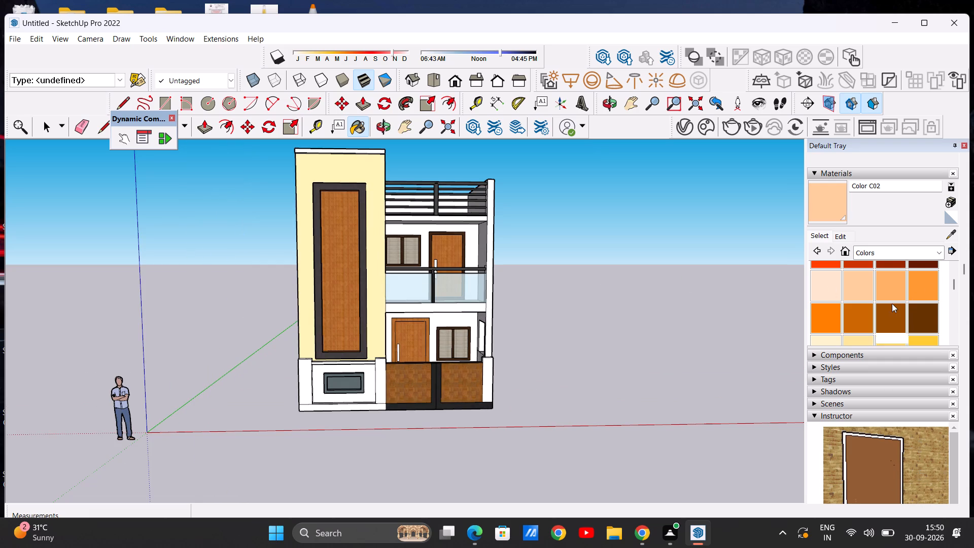
pyautogui.scroll(-2, 892, 303)
pyautogui.scroll(4, 892, 303)
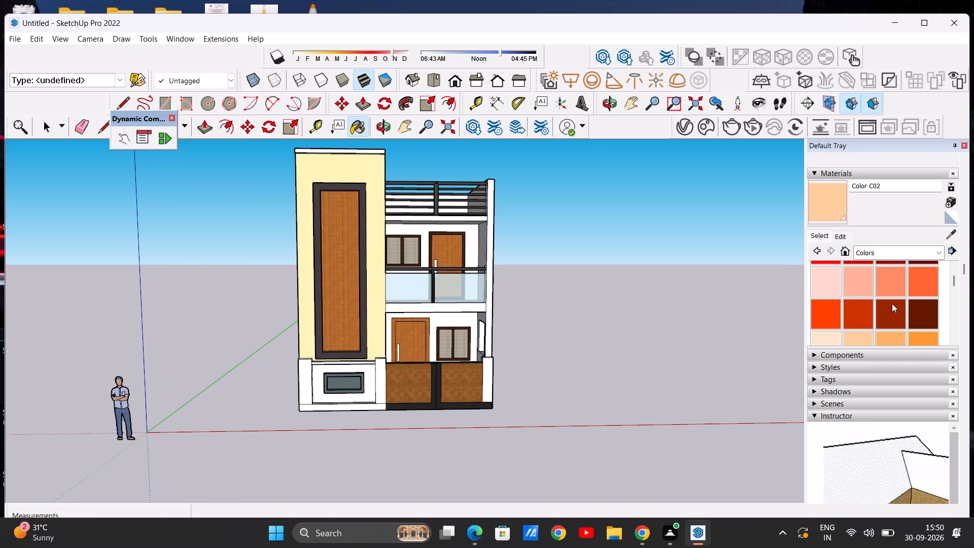
pyautogui.scroll(-1, 892, 303)
pyautogui.scroll(1, 892, 303)
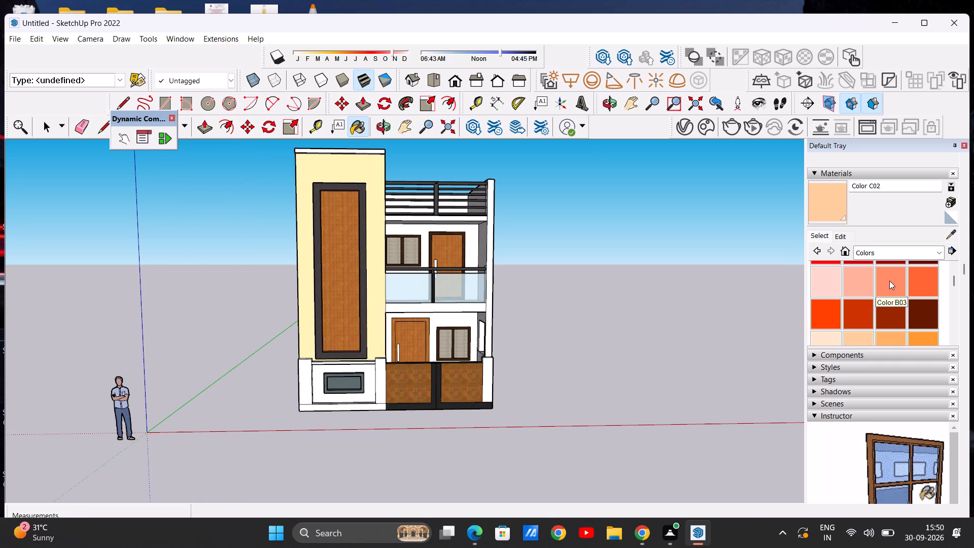
pyautogui.click(889, 281)
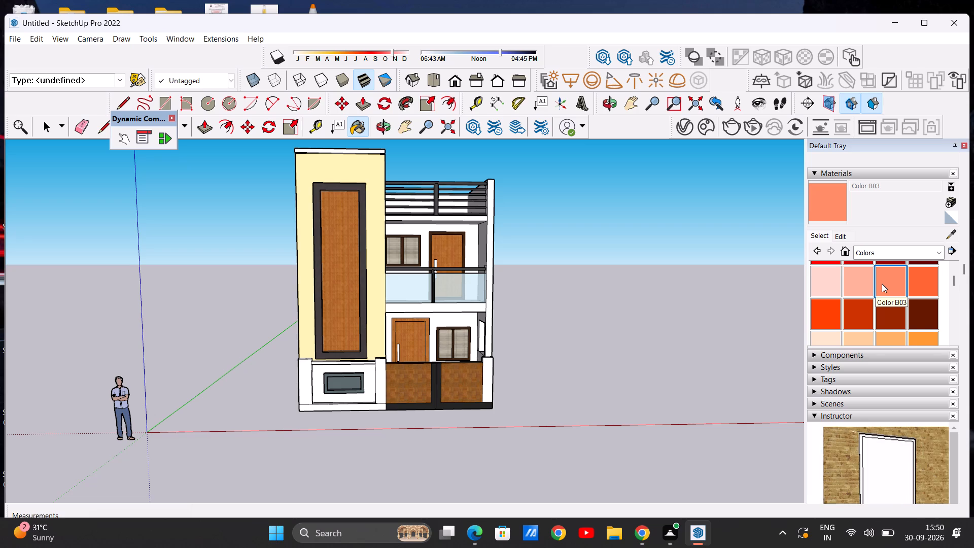
pyautogui.scroll(3, 396, 320)
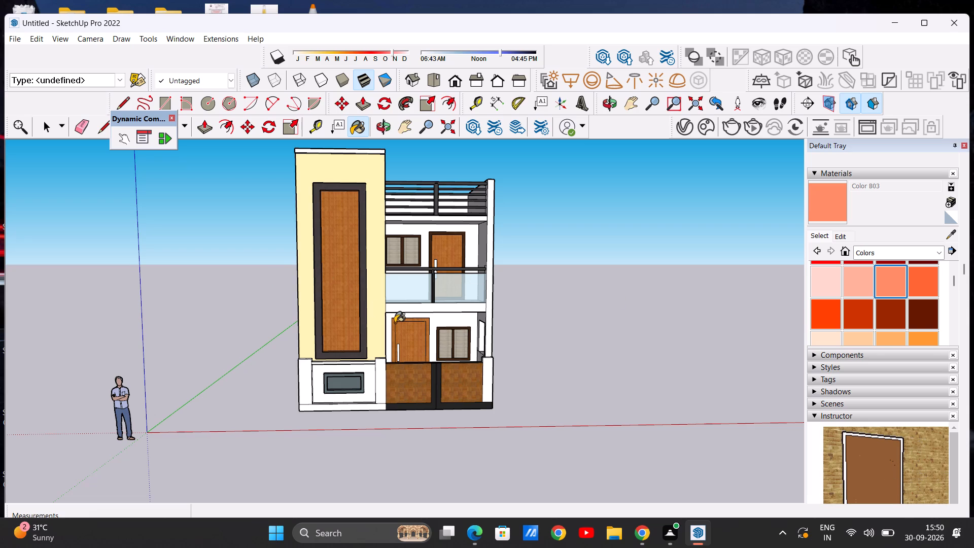
pyautogui.scroll(3, 395, 323)
pyautogui.scroll(-5, 395, 323)
pyautogui.scroll(5, 372, 323)
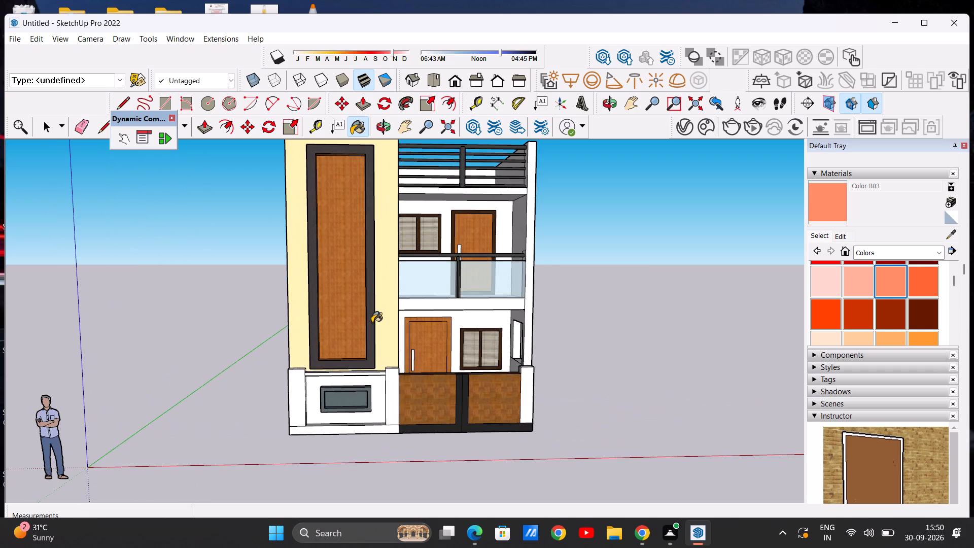
pyautogui.scroll(1, 372, 323)
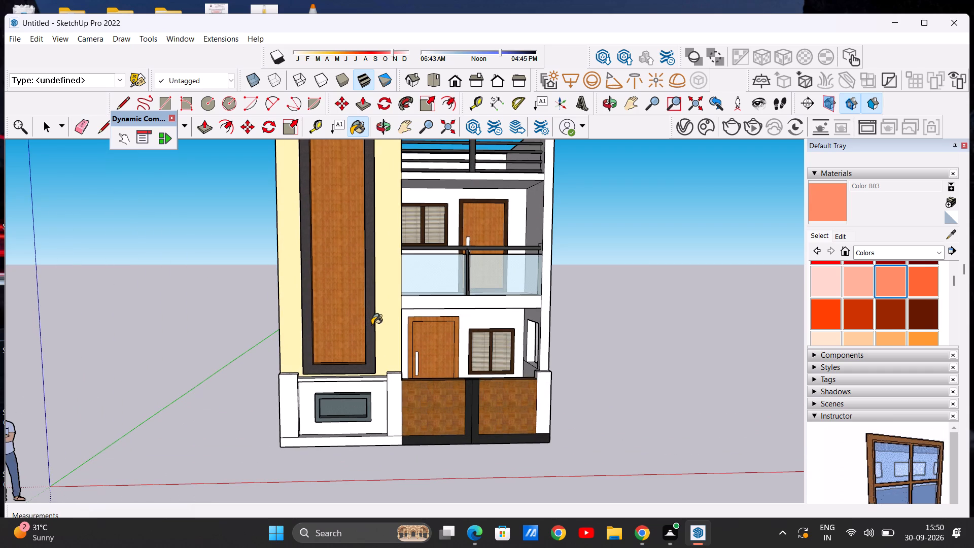
pyautogui.scroll(-6, 372, 325)
pyautogui.scroll(6, 319, 324)
pyautogui.click(328, 319)
pyautogui.scroll(-4, 319, 332)
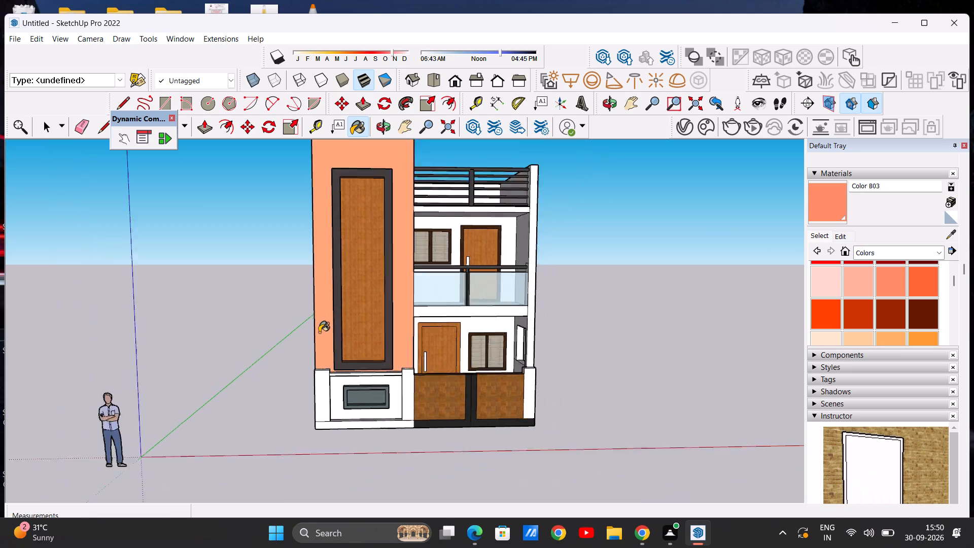
pyautogui.scroll(-10, 319, 332)
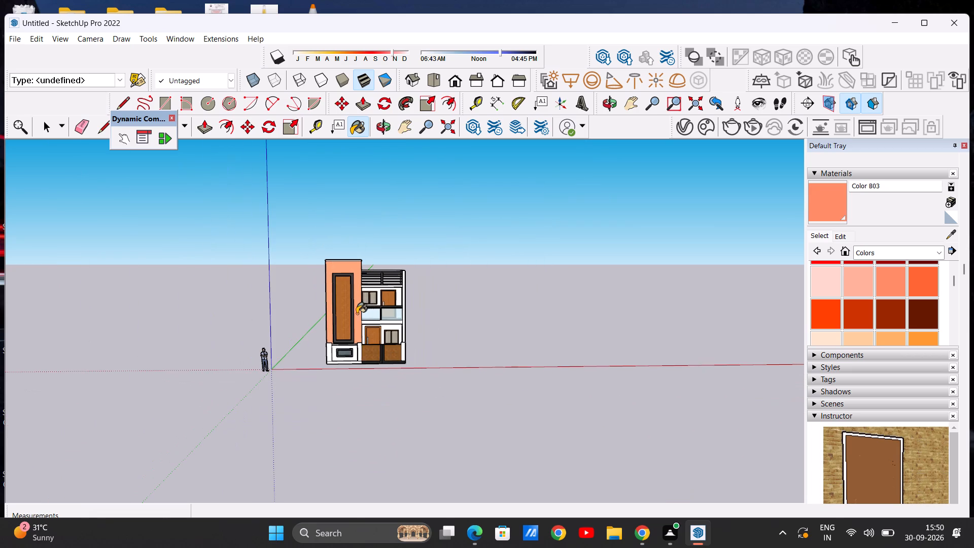
pyautogui.scroll(13, 357, 314)
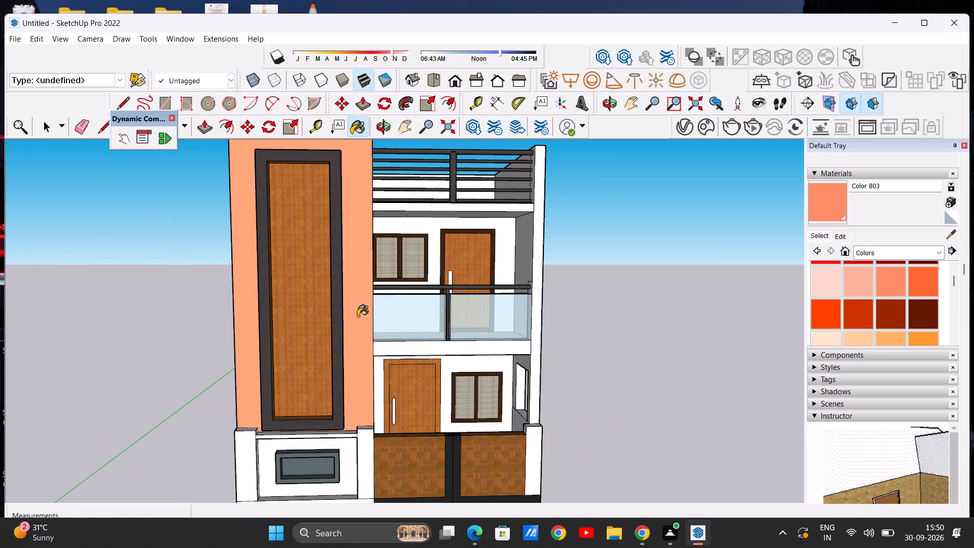
# Slightly adjust the brightness of Color B03 using the Color Wheel picker and reapply it to the tower's front wall.
pyautogui.click(841, 236)
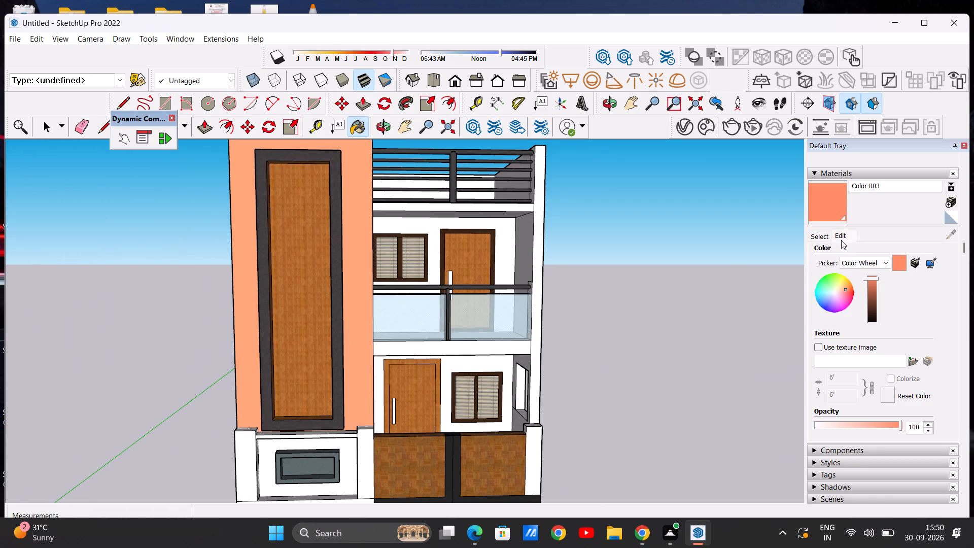
pyautogui.click(868, 277)
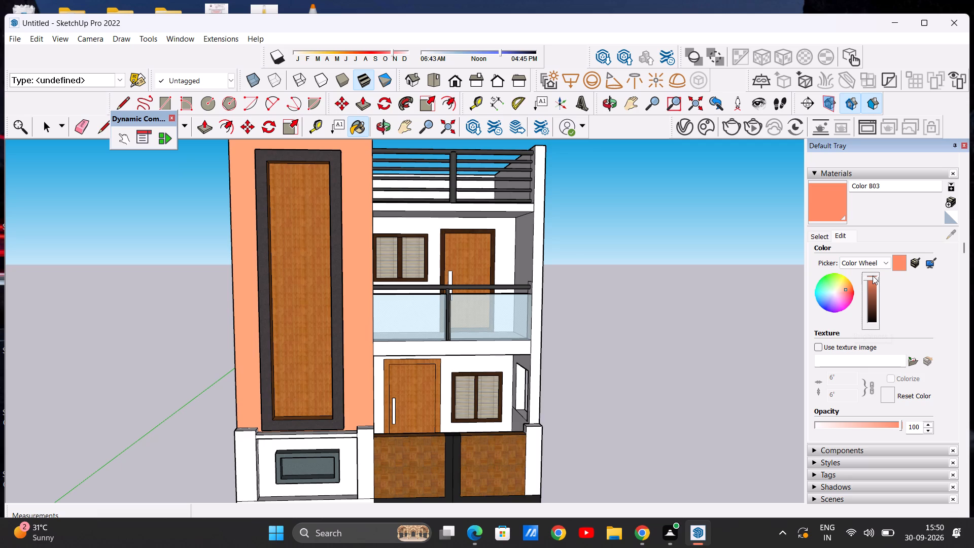
pyautogui.scroll(6, 881, 286)
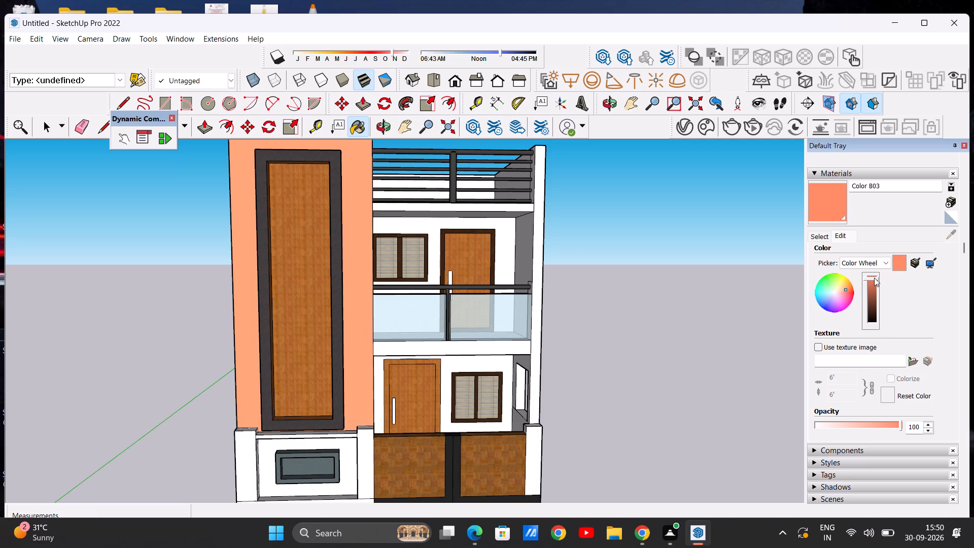
pyautogui.tripleClick(868, 278)
pyautogui.doubleClick(868, 276)
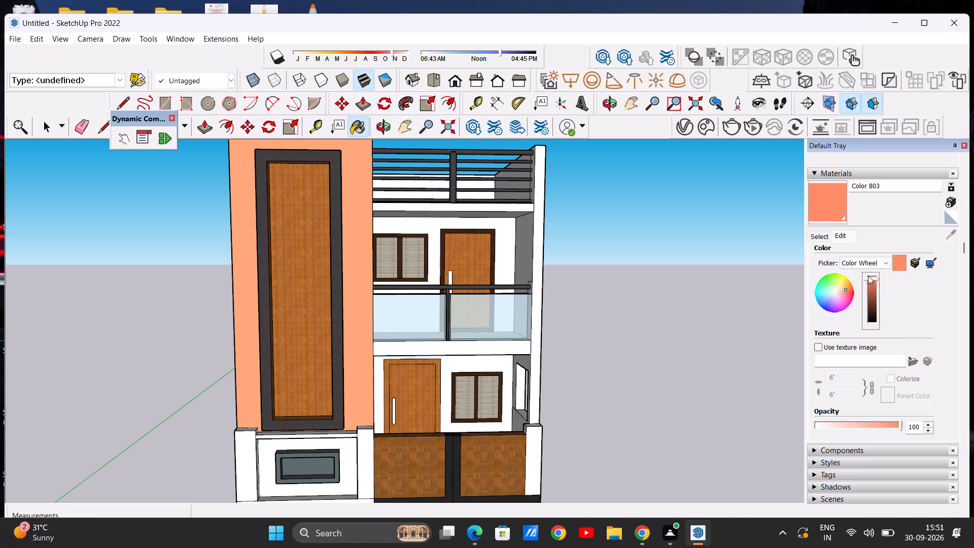
pyautogui.click(868, 281)
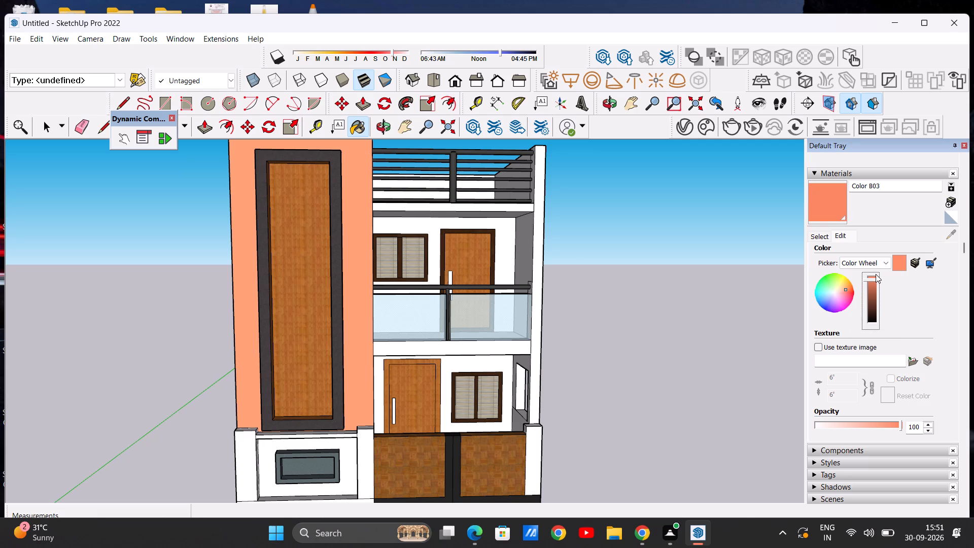
pyautogui.tripleClick(868, 276)
pyautogui.click(868, 276)
pyautogui.scroll(-4, 414, 302)
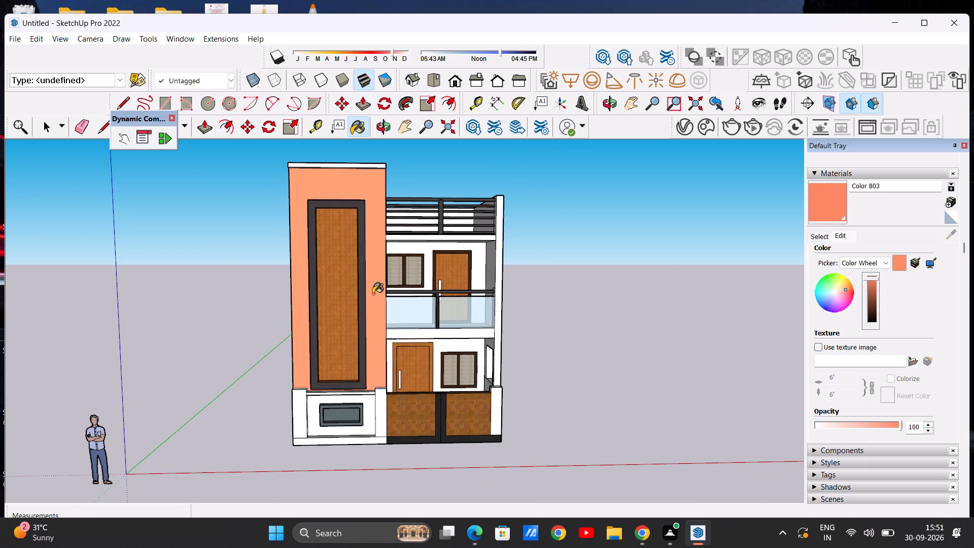
pyautogui.scroll(-3, 368, 293)
pyautogui.scroll(11, 363, 284)
pyautogui.click(377, 284)
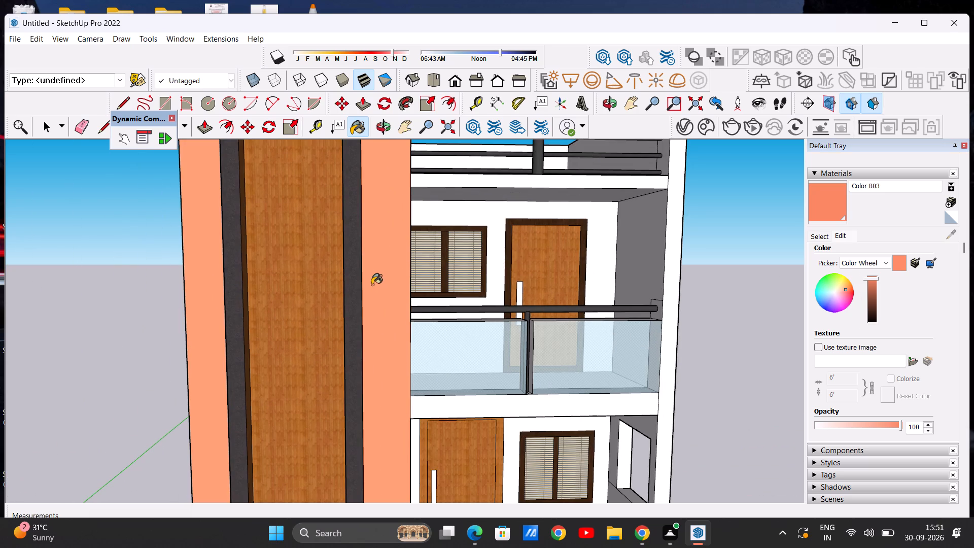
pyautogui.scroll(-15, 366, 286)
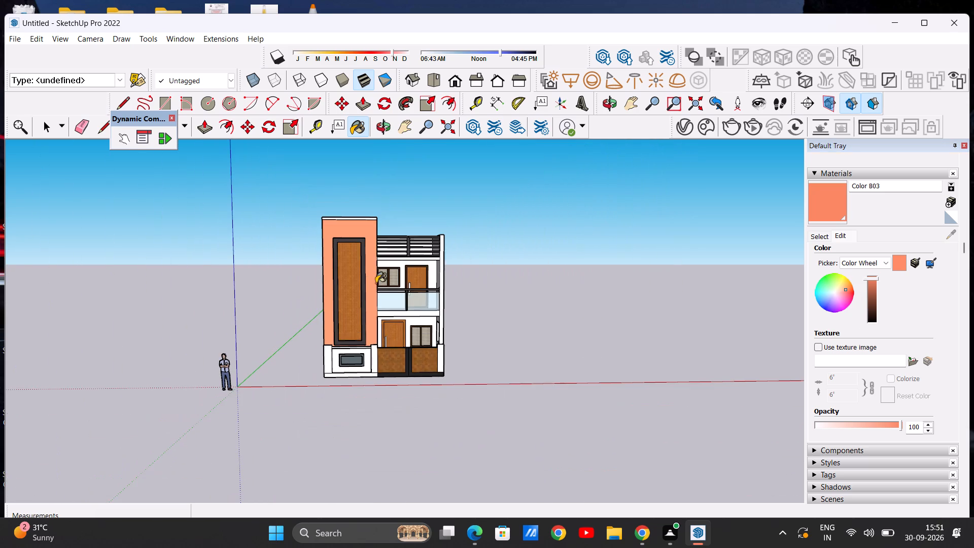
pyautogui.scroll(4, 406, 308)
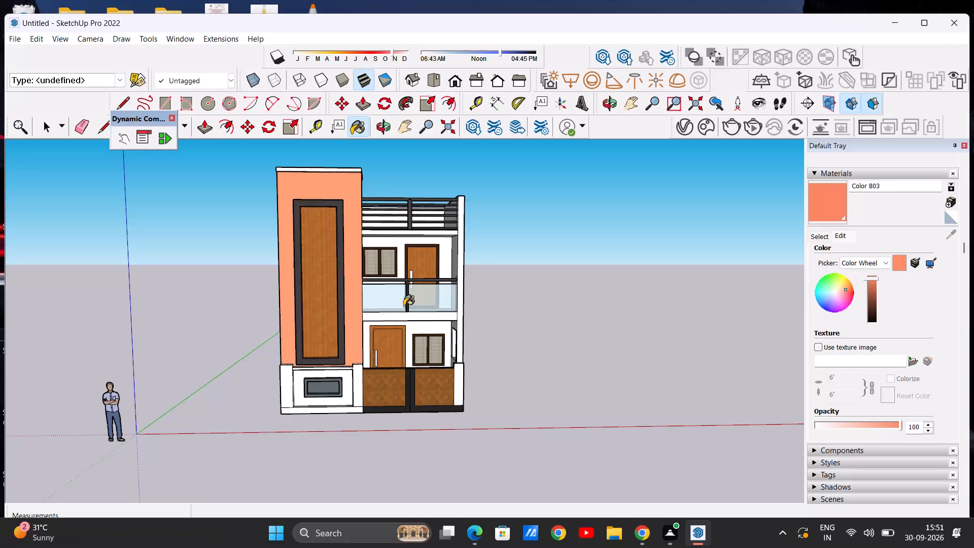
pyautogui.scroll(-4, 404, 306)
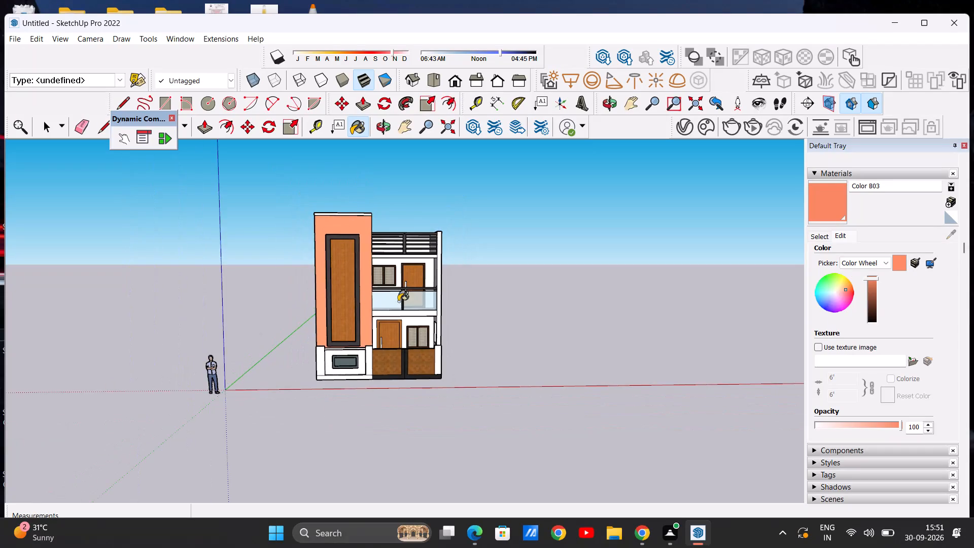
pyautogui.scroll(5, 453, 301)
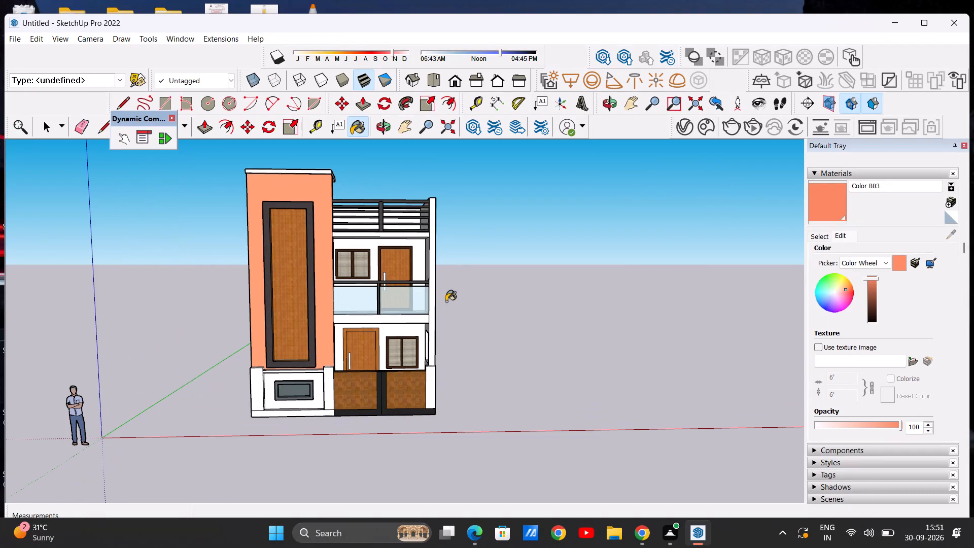
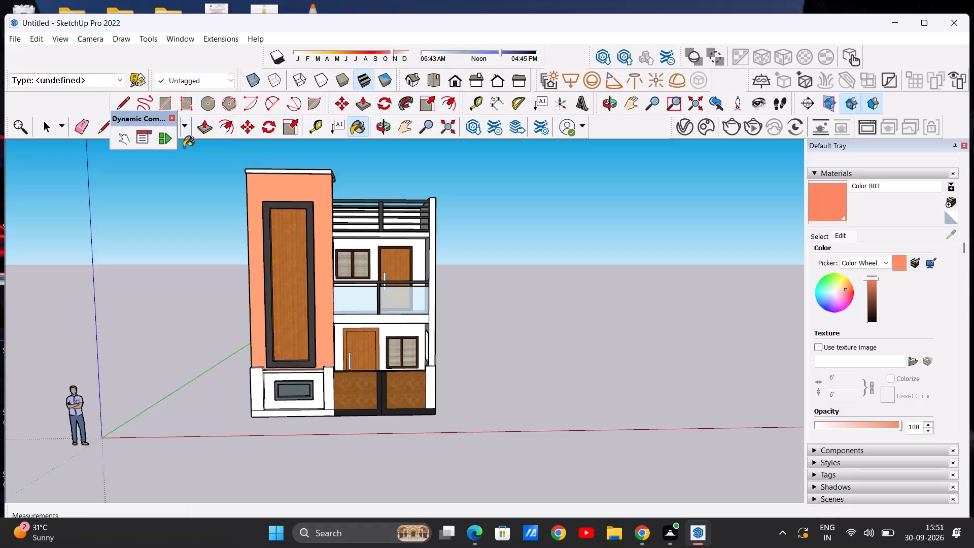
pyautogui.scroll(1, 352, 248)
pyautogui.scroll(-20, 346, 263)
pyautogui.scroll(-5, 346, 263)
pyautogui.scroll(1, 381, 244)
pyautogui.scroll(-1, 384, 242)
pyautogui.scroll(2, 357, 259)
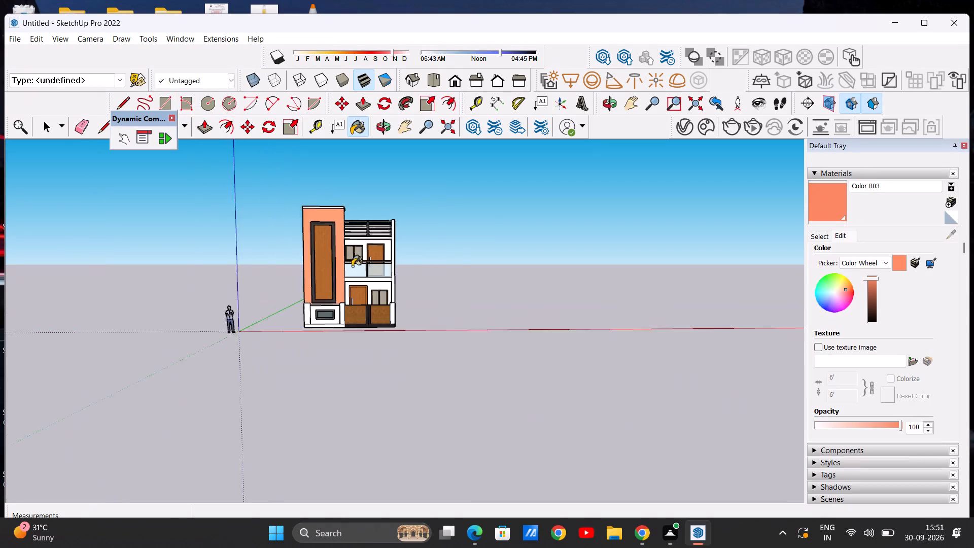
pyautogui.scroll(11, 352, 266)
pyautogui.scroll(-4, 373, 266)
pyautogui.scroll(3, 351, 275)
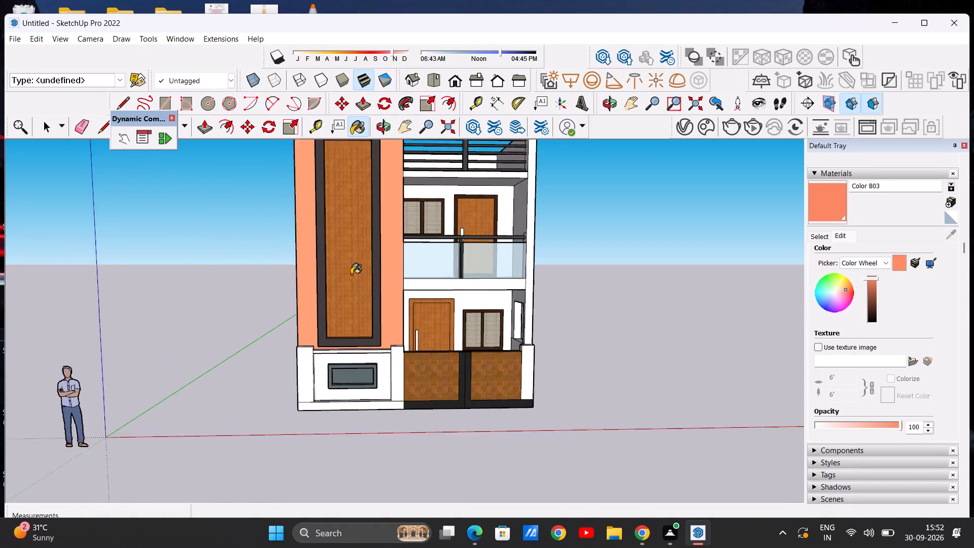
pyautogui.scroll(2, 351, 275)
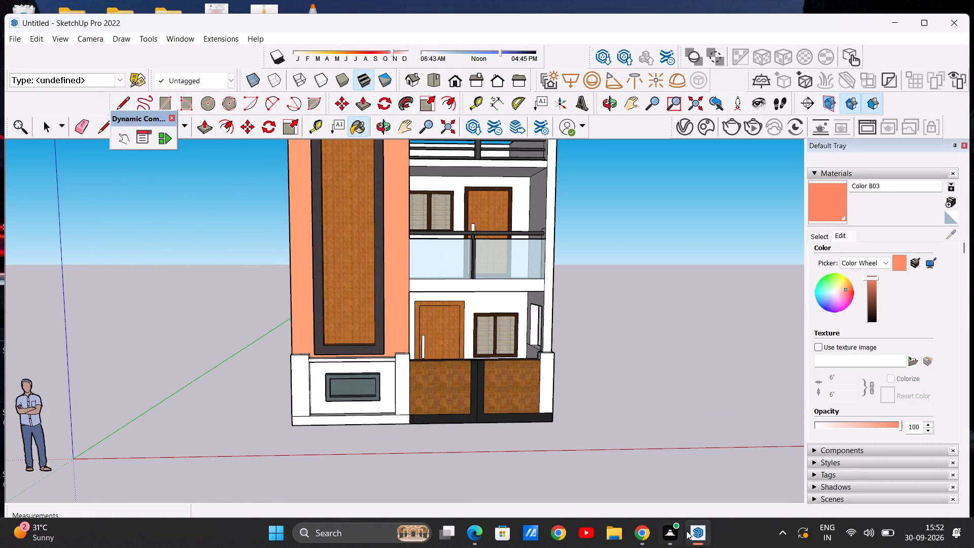
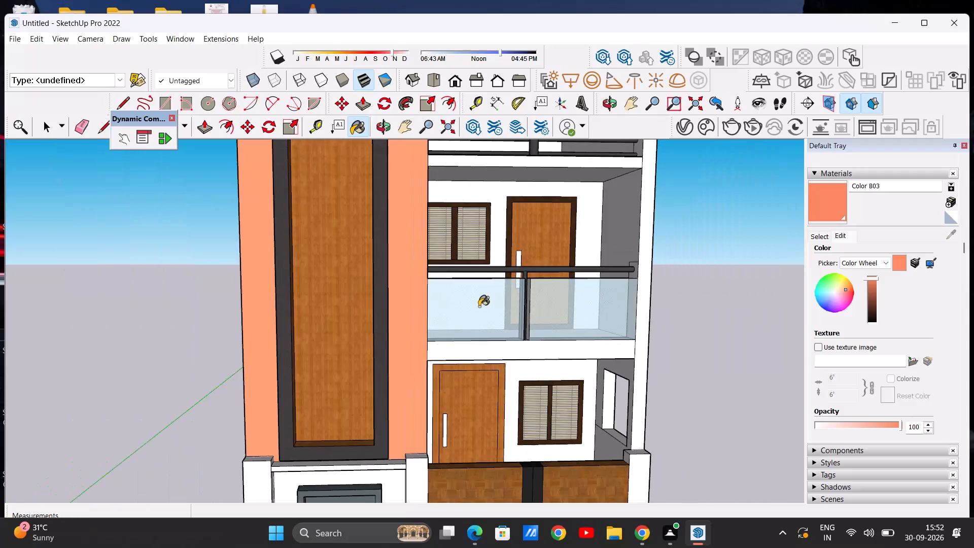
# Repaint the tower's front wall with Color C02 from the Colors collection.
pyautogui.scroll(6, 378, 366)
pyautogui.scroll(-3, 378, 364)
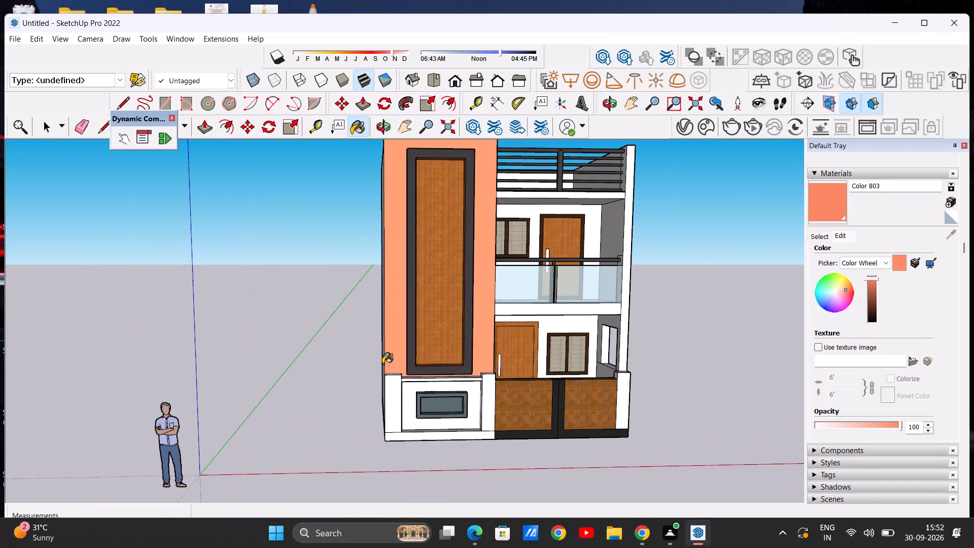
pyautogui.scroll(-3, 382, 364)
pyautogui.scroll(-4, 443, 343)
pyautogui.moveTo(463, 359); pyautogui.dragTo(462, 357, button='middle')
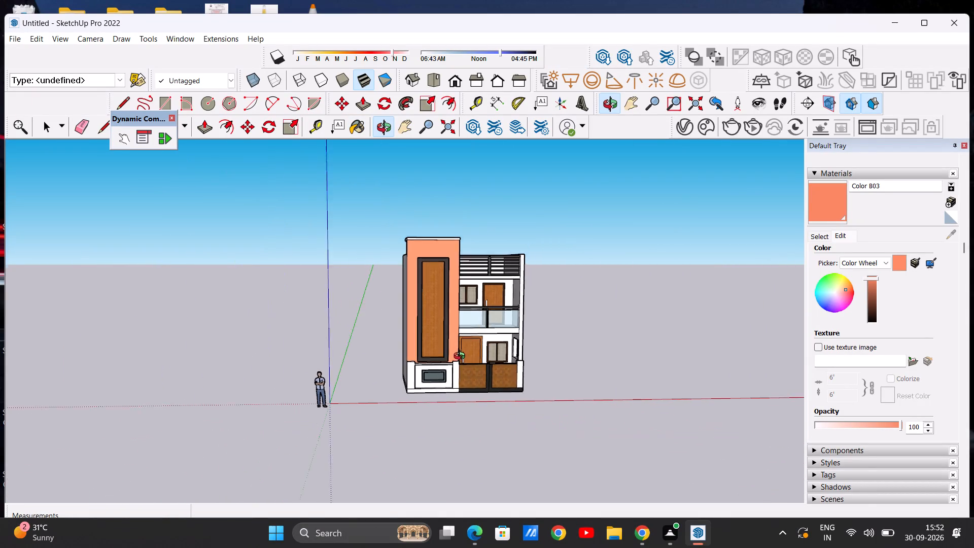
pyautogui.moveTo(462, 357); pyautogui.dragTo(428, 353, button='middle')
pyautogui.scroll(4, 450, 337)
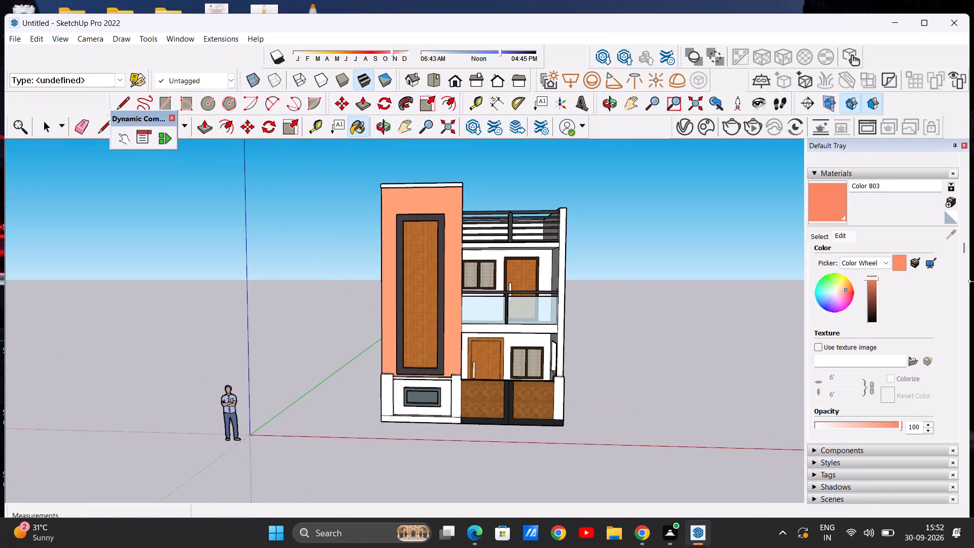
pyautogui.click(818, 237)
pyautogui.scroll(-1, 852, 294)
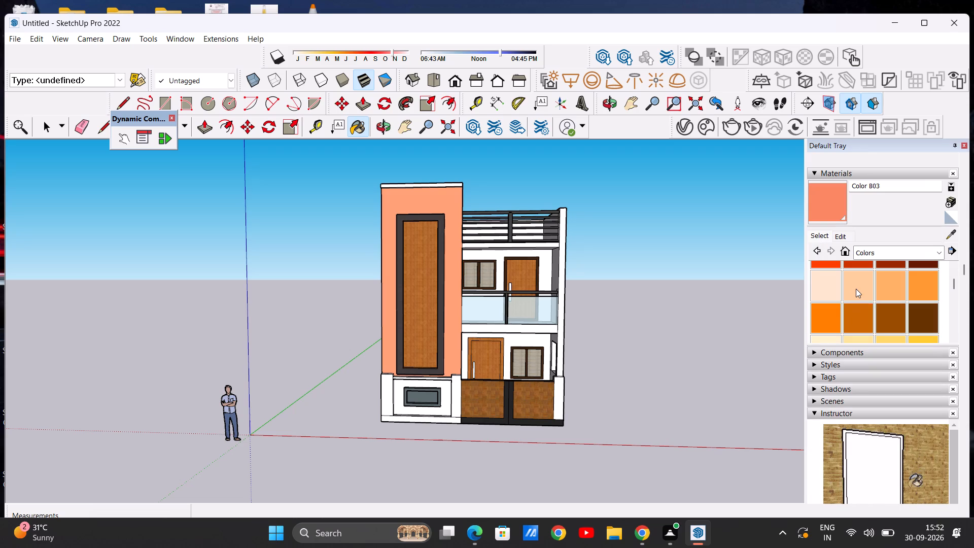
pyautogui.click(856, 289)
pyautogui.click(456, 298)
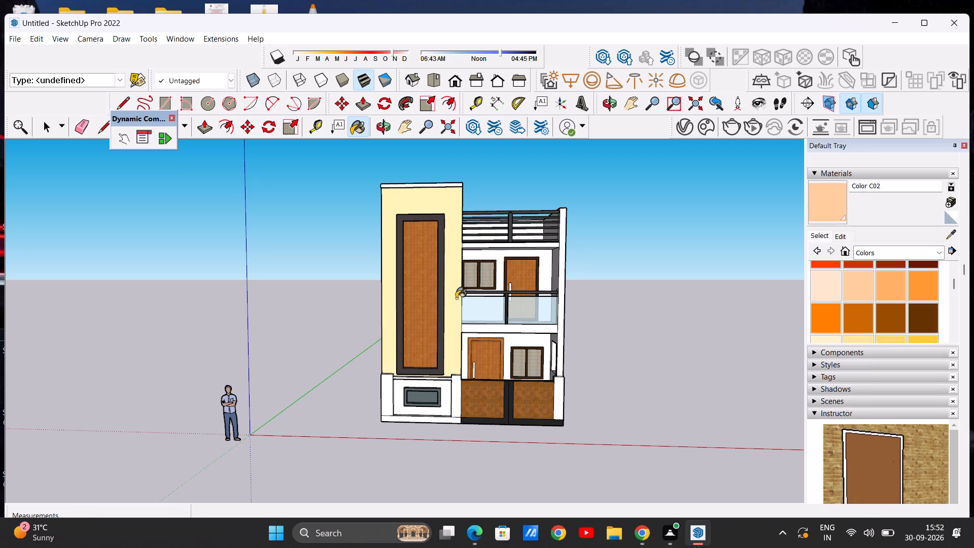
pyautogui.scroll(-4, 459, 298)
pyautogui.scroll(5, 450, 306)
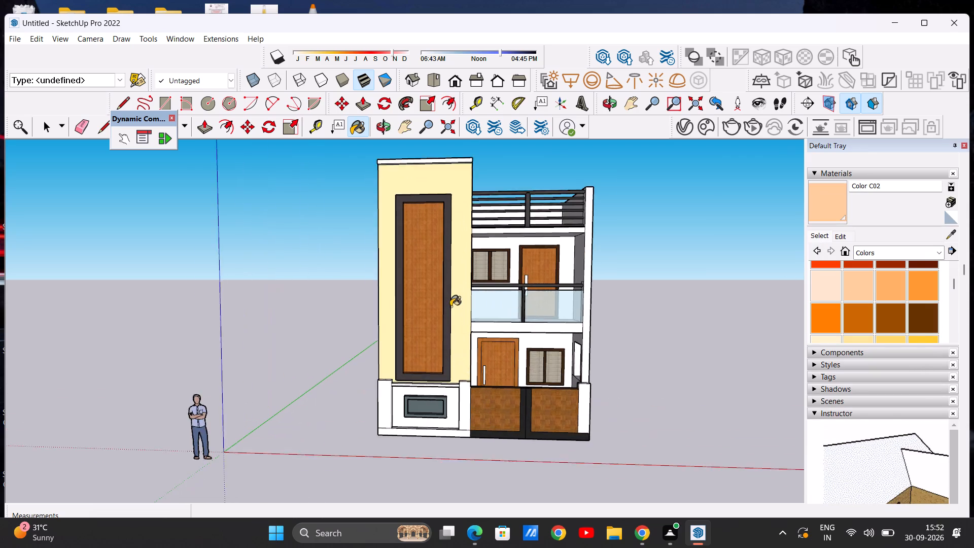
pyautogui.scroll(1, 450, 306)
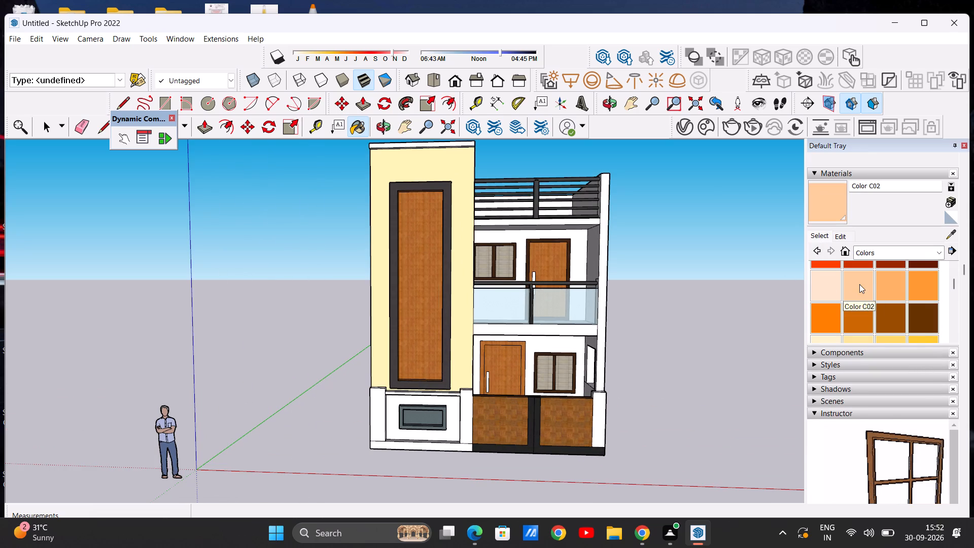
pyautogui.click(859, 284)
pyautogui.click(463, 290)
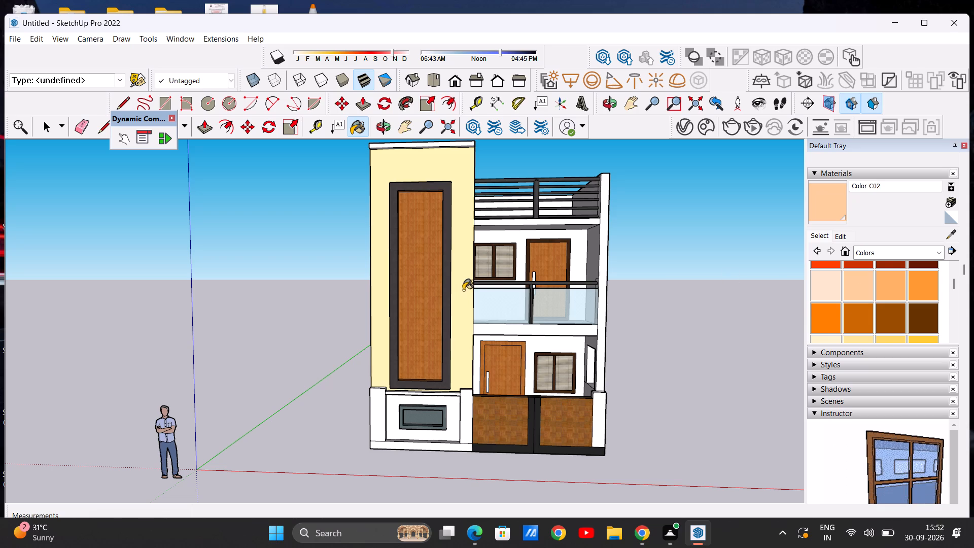
# Repaint the tower's front wall with Color C03 from the Colors collection.
pyautogui.click(887, 287)
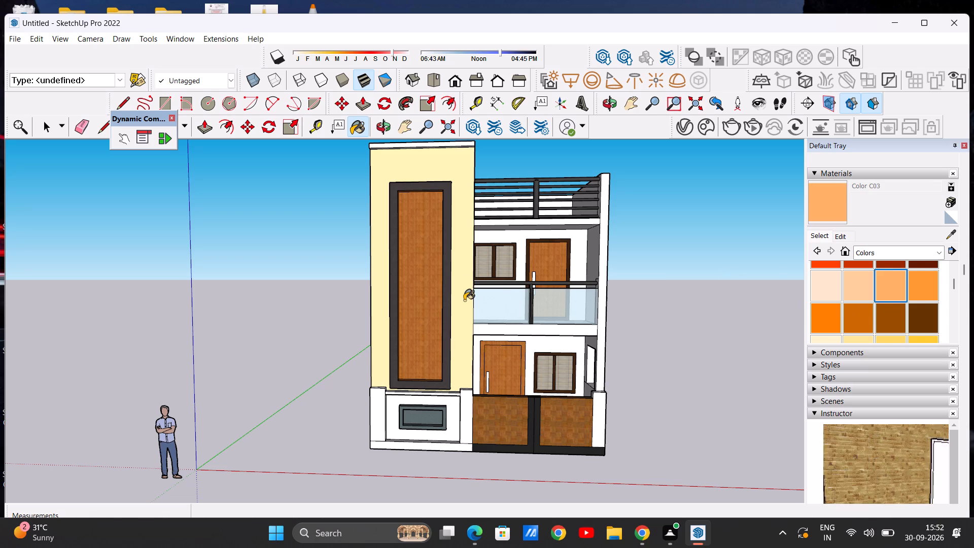
pyautogui.click(464, 300)
pyautogui.scroll(-5, 505, 301)
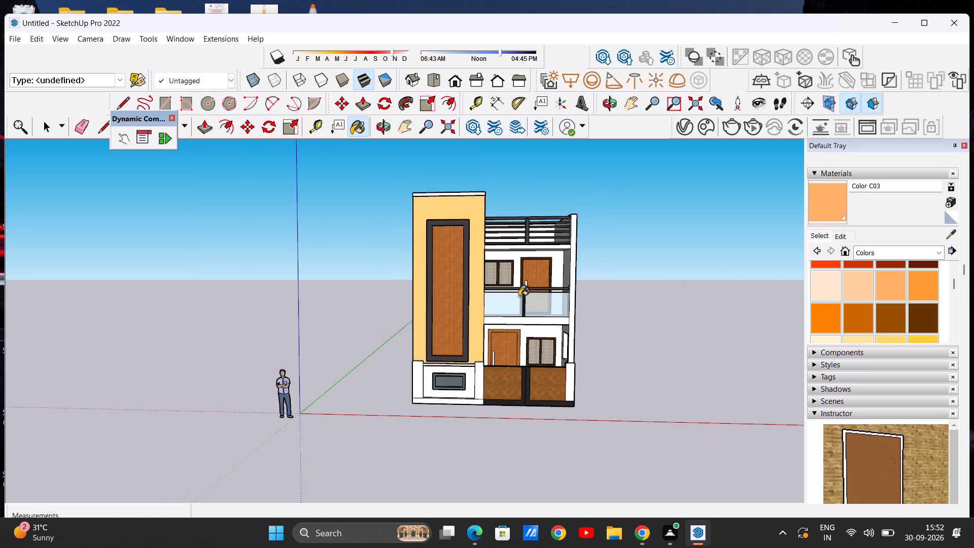
pyautogui.scroll(-4, 519, 296)
pyautogui.scroll(6, 418, 302)
pyautogui.scroll(-6, 414, 302)
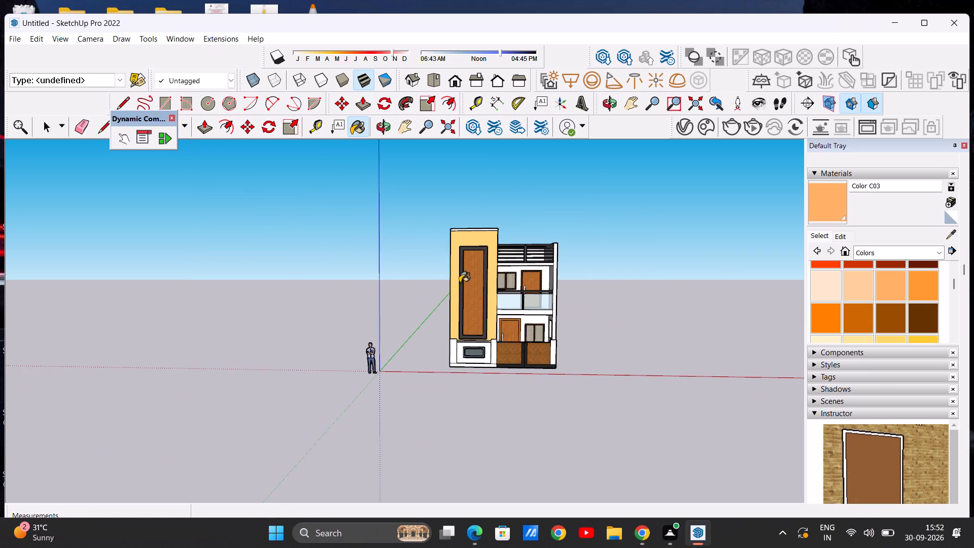
pyautogui.scroll(7, 503, 280)
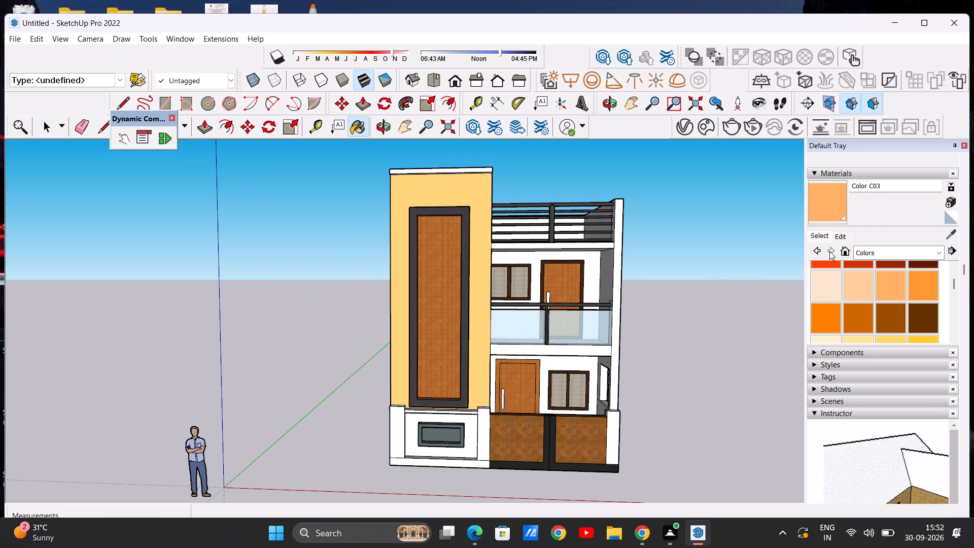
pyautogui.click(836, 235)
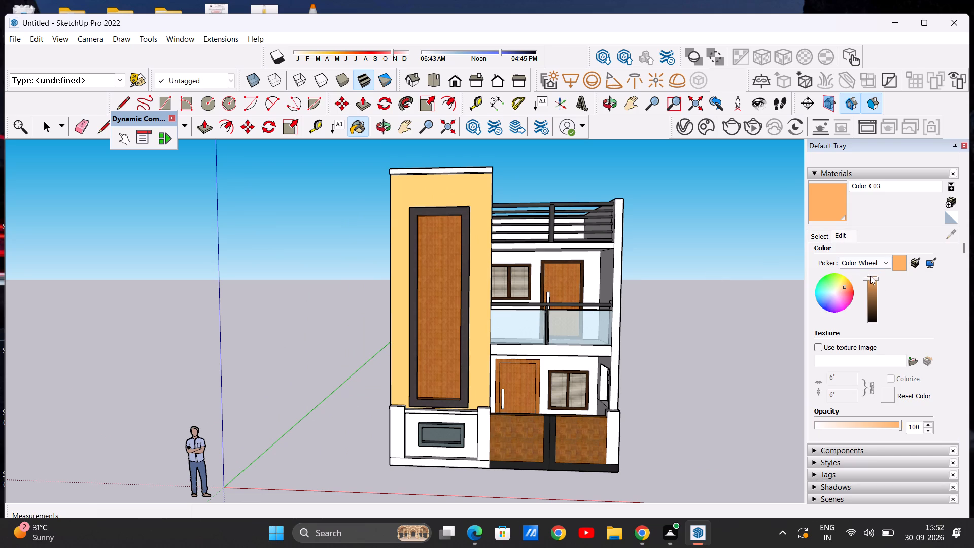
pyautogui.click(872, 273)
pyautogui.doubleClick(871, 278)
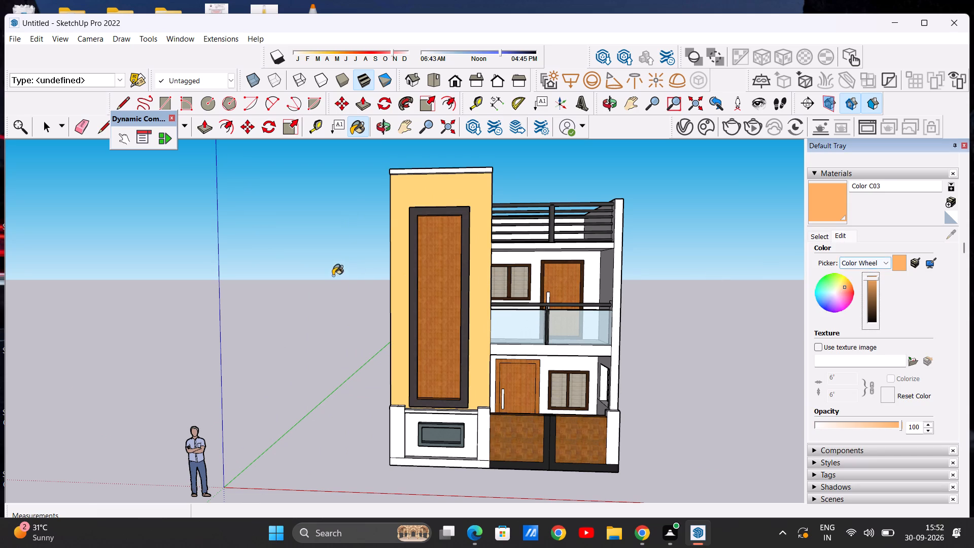
# Paint the front edge of the roof slab below the terrace railing with Color C03.
pyautogui.scroll(-4, 373, 261)
pyautogui.scroll(6, 431, 301)
pyautogui.scroll(-3, 454, 309)
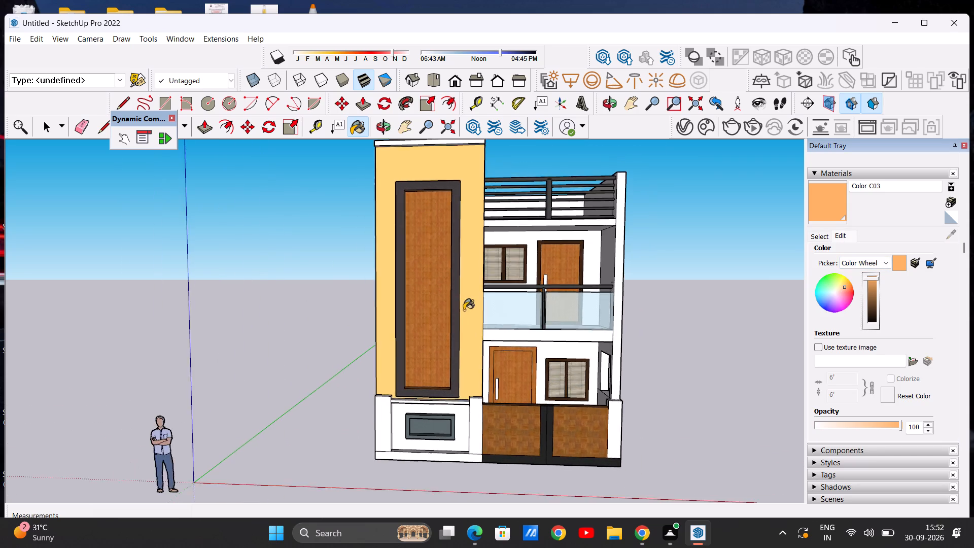
pyautogui.scroll(-5, 464, 310)
pyautogui.scroll(14, 516, 265)
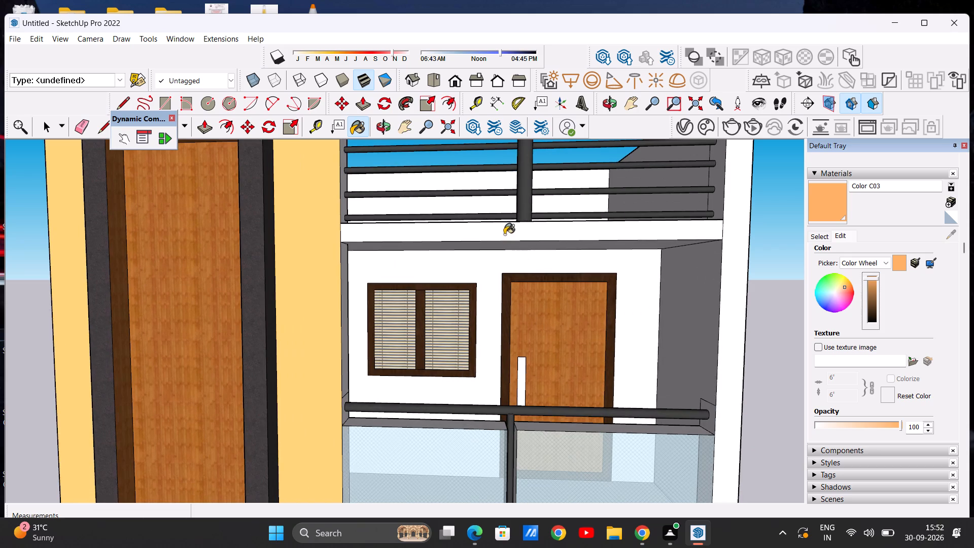
pyautogui.click(504, 234)
pyautogui.scroll(-13, 516, 257)
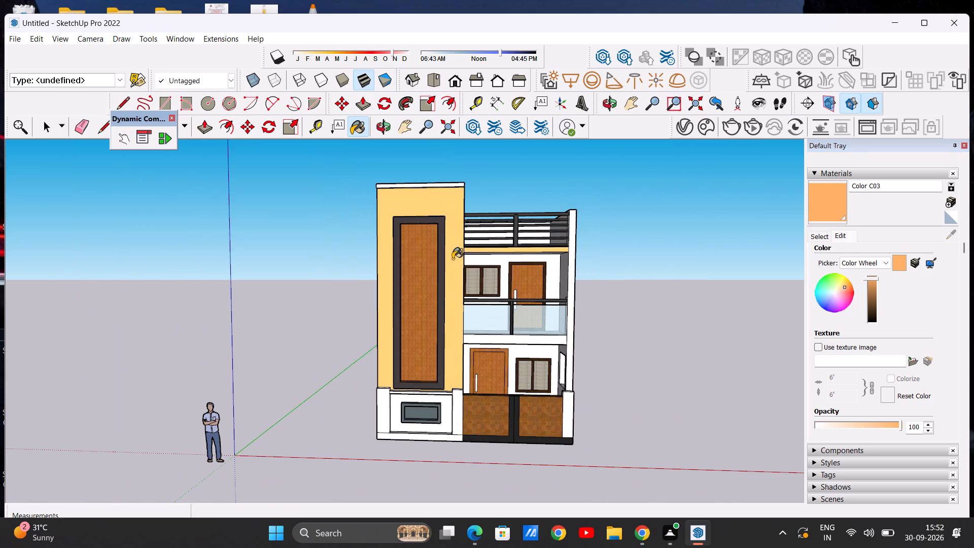
pyautogui.scroll(-4, 470, 264)
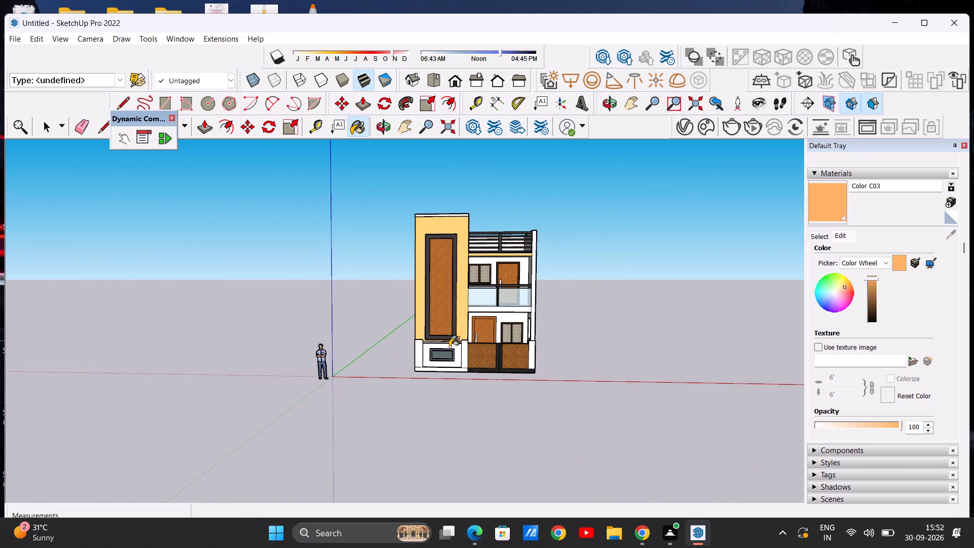
# Paint the tower base's two pillar fronts, the recessed wall around the grey box and the band above it with Color C03.
pyautogui.scroll(1, 451, 327)
pyautogui.scroll(-6, 502, 291)
pyautogui.scroll(8, 440, 338)
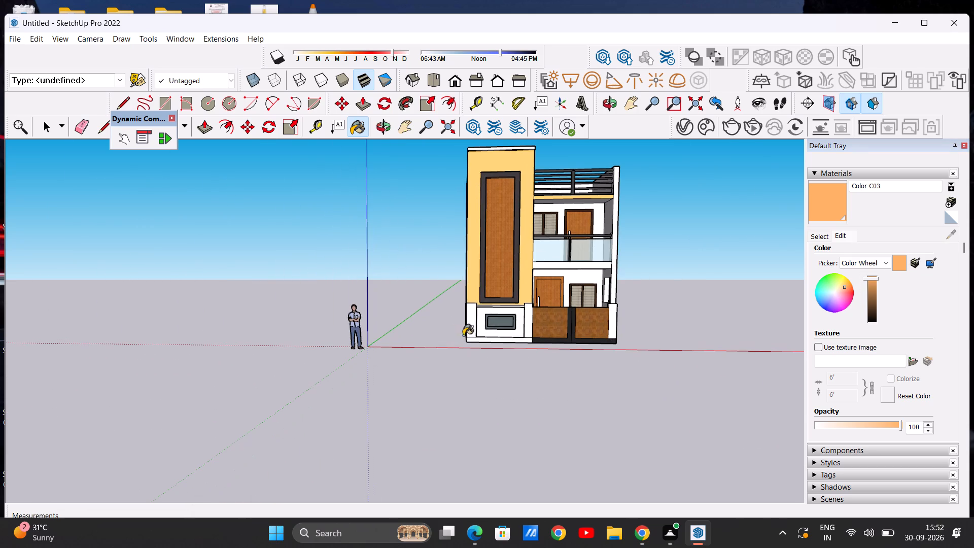
pyautogui.scroll(7, 489, 333)
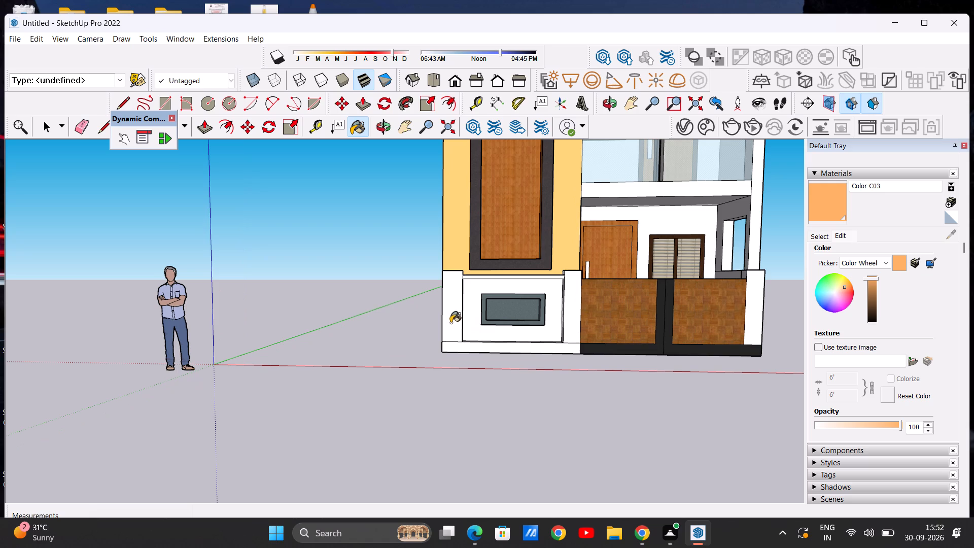
pyautogui.click(449, 322)
pyautogui.click(569, 318)
pyautogui.scroll(-5, 549, 322)
pyautogui.scroll(12, 541, 295)
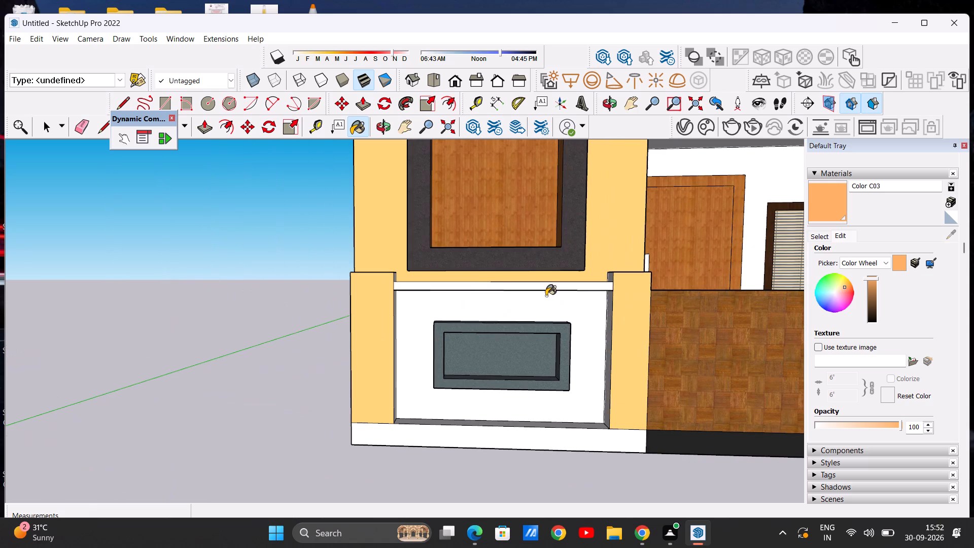
pyautogui.click(576, 309)
pyautogui.scroll(-4, 570, 320)
pyautogui.scroll(13, 583, 299)
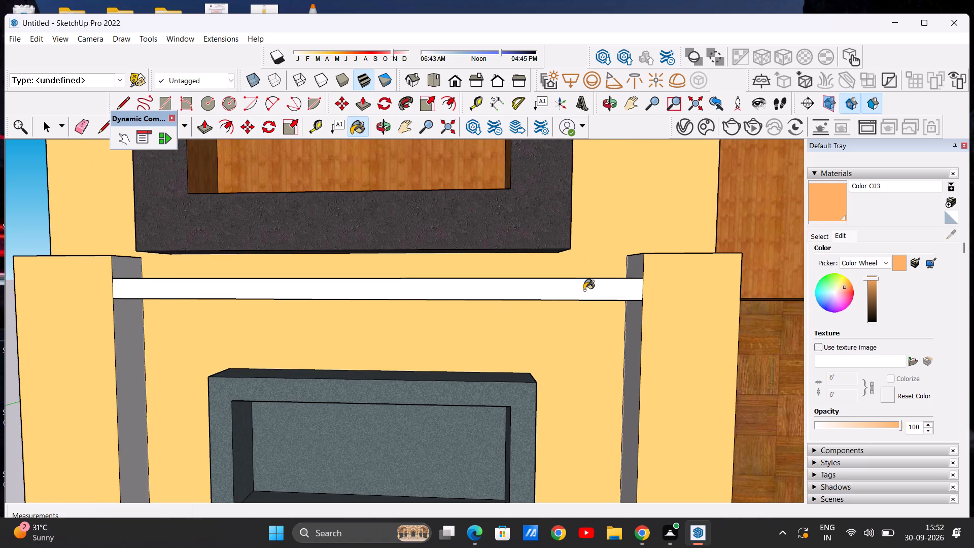
pyautogui.click(584, 290)
# Paint the tower base's upper ledge and the top and inner side faces of the pillar beside the gate with Color C03.
pyautogui.moveTo(564, 280); pyautogui.dragTo(586, 416, button='middle')
pyautogui.scroll(5, 599, 348)
pyautogui.click(608, 331)
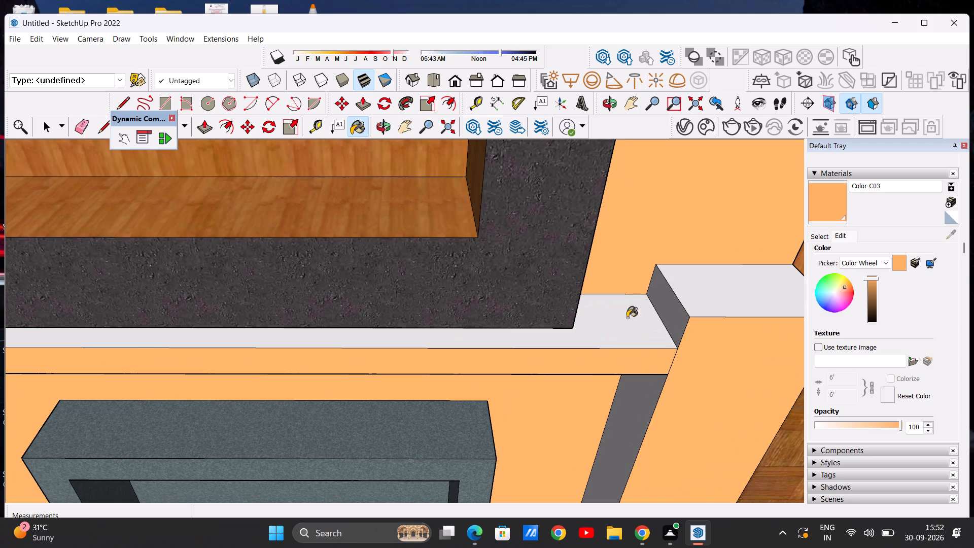
pyautogui.click(683, 287)
pyautogui.scroll(-13, 612, 339)
pyautogui.scroll(13, 644, 314)
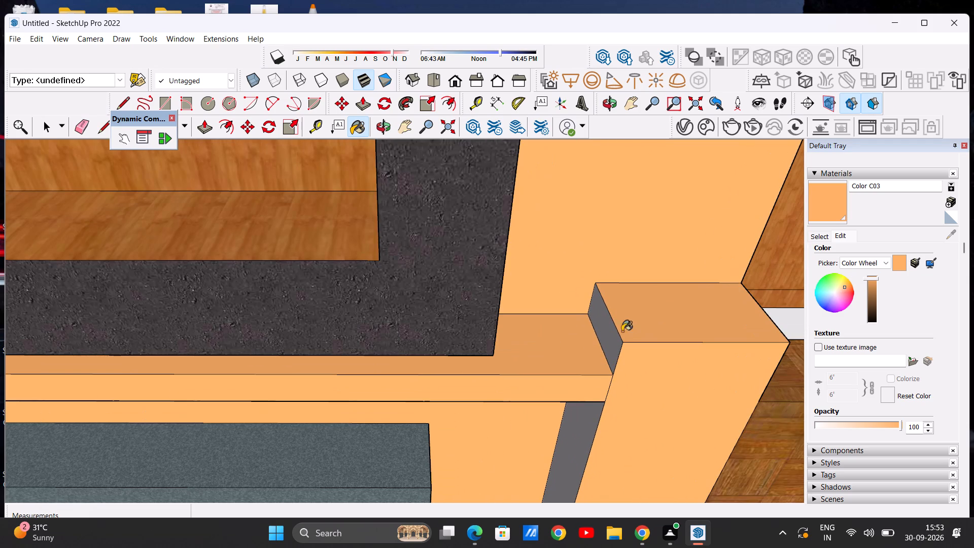
pyautogui.click(611, 333)
pyautogui.scroll(-5, 596, 301)
pyautogui.scroll(7, 592, 429)
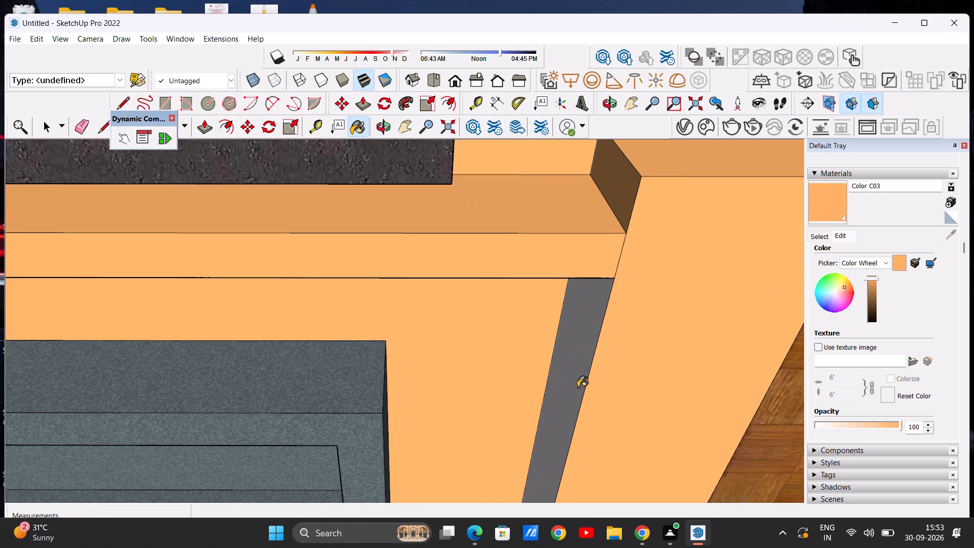
pyautogui.click(578, 387)
pyautogui.scroll(-20, 569, 355)
pyautogui.scroll(-1, 569, 355)
# Paint the top and inner side faces of the tower base's outer pillar with Color C03.
pyautogui.moveTo(498, 393); pyautogui.dragTo(369, 371, button='middle')
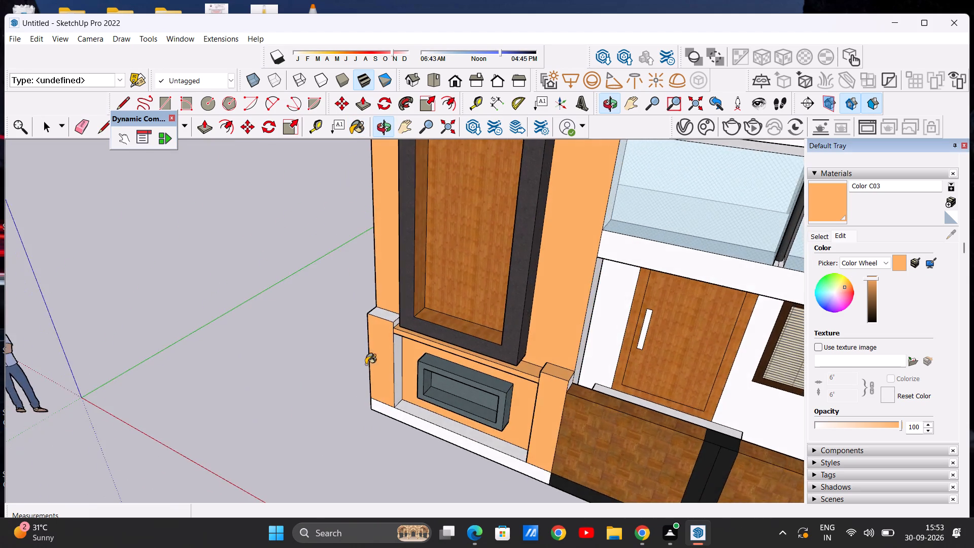
pyautogui.scroll(13, 381, 362)
pyautogui.click(410, 358)
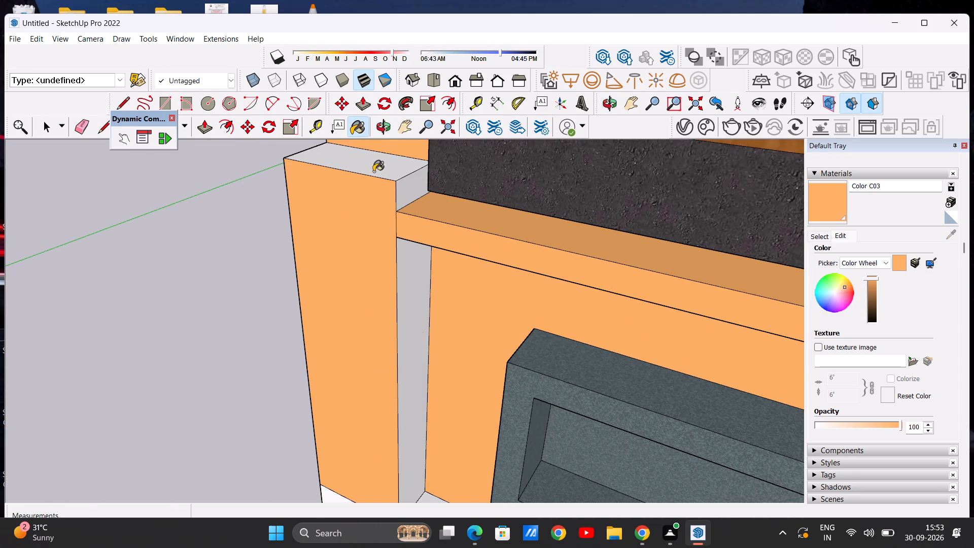
pyautogui.click(373, 172)
pyautogui.click(405, 183)
# Paint the lower ledge and the plinth front beneath the tower base's recessed wall with Color C03.
pyautogui.scroll(-16, 410, 216)
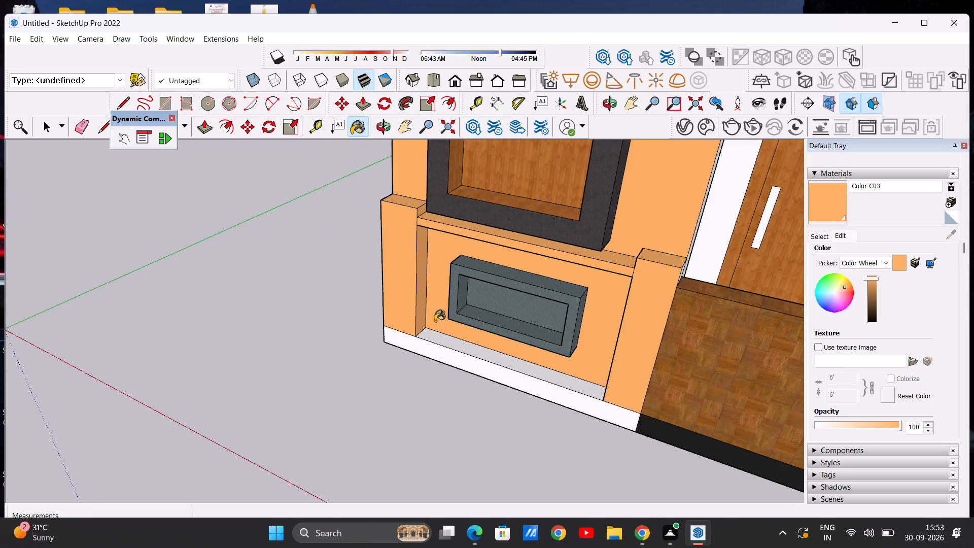
pyautogui.scroll(7, 435, 321)
pyautogui.click(439, 344)
pyautogui.click(434, 357)
pyautogui.scroll(-14, 420, 367)
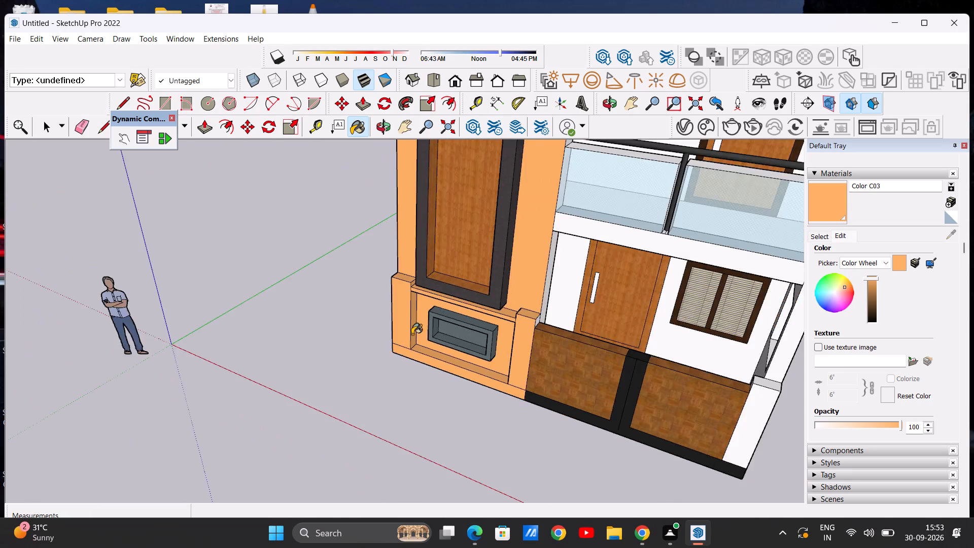
pyautogui.scroll(-7, 412, 334)
# Paint the front, top and inner side faces of the pillar at the gate's far end with Color C03.
pyautogui.moveTo(427, 367); pyautogui.dragTo(535, 294, button='middle')
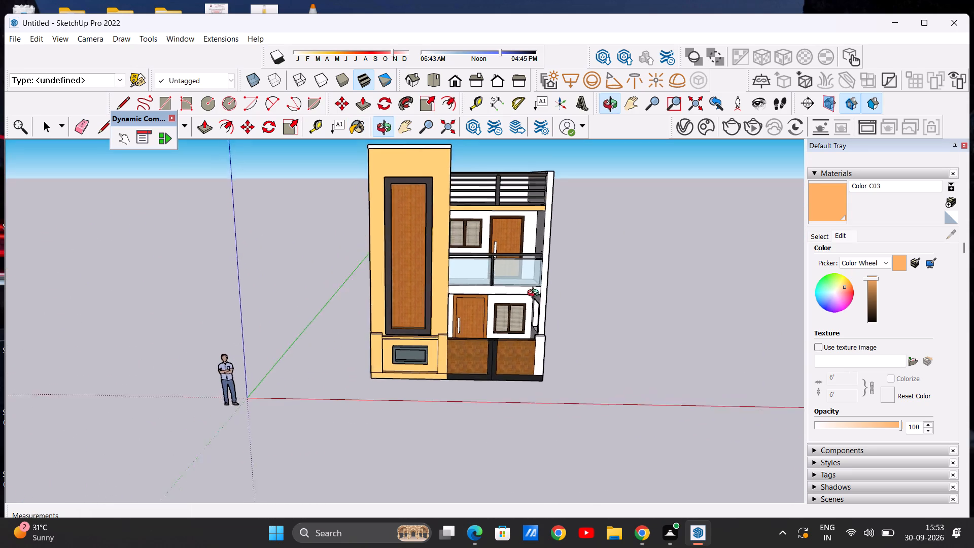
pyautogui.moveTo(535, 294); pyautogui.dragTo(519, 291, button='middle')
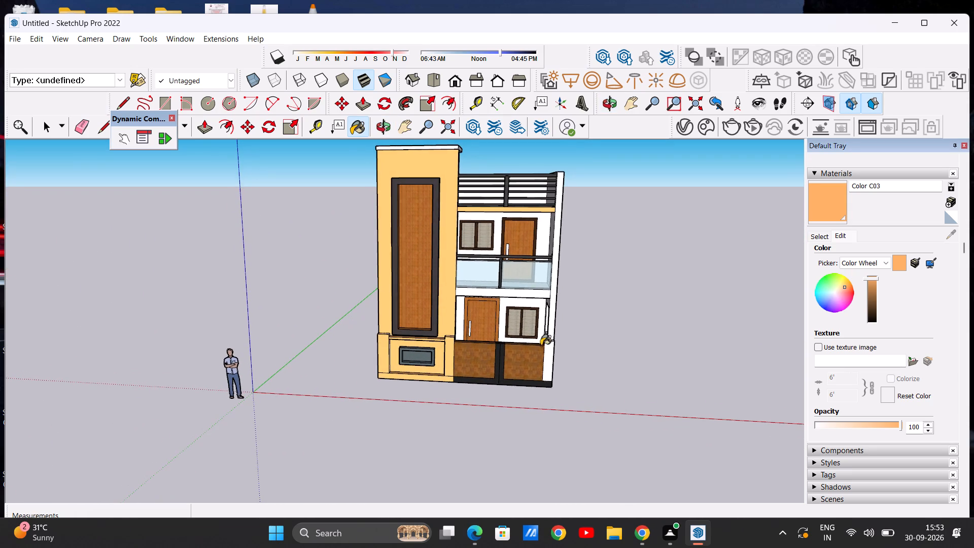
pyautogui.scroll(13, 542, 353)
pyautogui.click(560, 354)
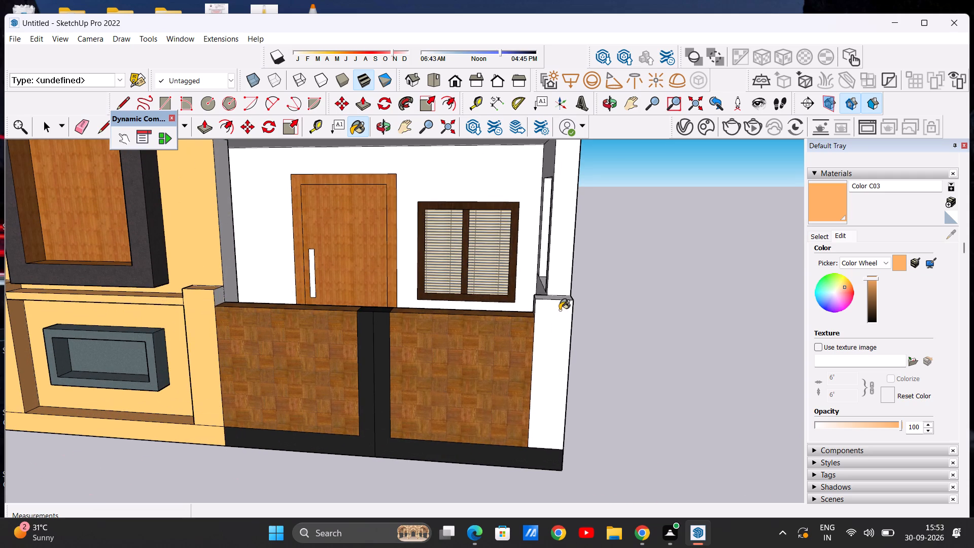
pyautogui.moveTo(560, 310); pyautogui.dragTo(563, 408, button='middle')
pyautogui.scroll(5, 556, 361)
pyautogui.click(550, 347)
pyautogui.moveTo(501, 358); pyautogui.dragTo(530, 351, button='middle')
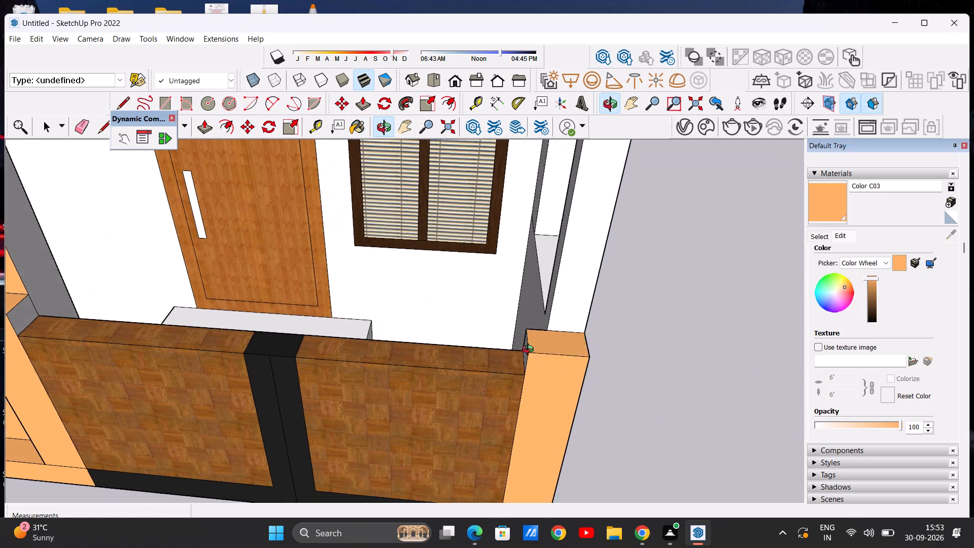
pyautogui.moveTo(530, 351); pyautogui.dragTo(572, 326, button='middle')
pyautogui.scroll(5, 562, 311)
pyautogui.click(560, 309)
pyautogui.scroll(-13, 541, 347)
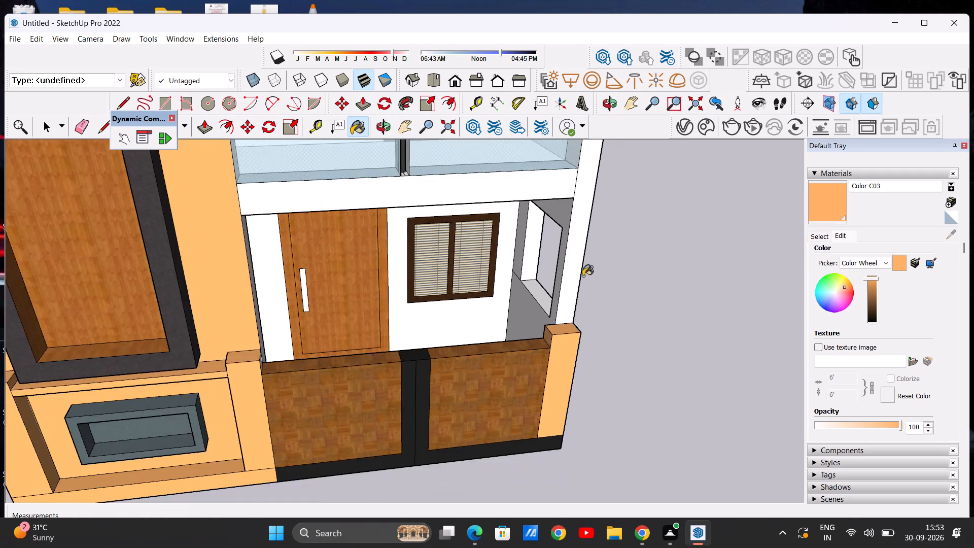
# Examine the repainted front elevation from several distances to find surfaces still lacking the orange colour.
pyautogui.scroll(7, 583, 276)
pyautogui.scroll(-7, 493, 321)
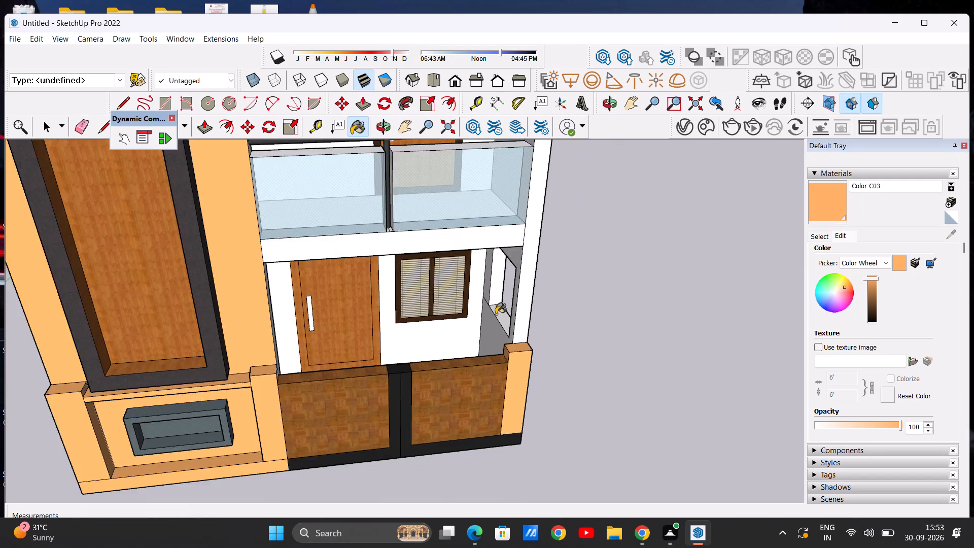
pyautogui.scroll(-18, 496, 314)
pyautogui.moveTo(445, 297); pyautogui.dragTo(432, 262, button='middle')
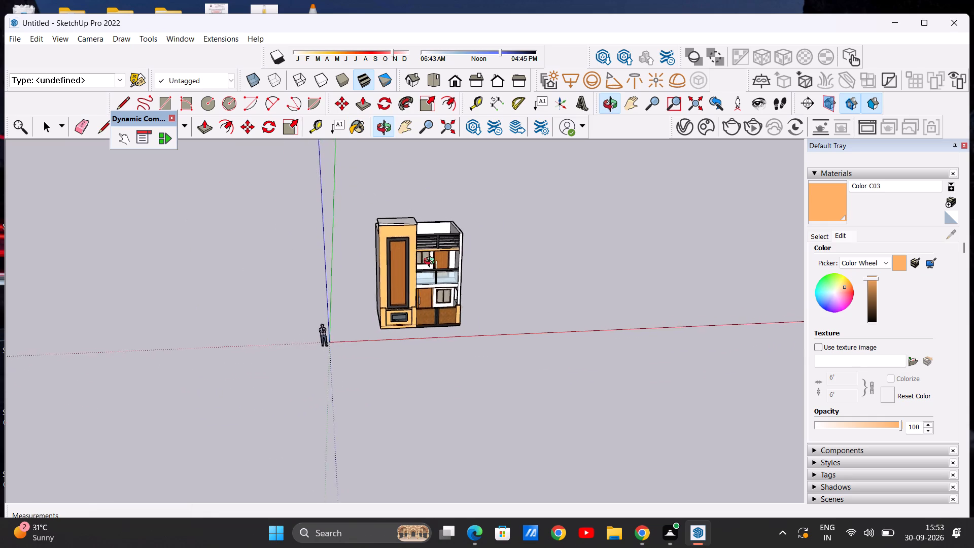
pyautogui.moveTo(432, 262); pyautogui.dragTo(378, 197, button='middle')
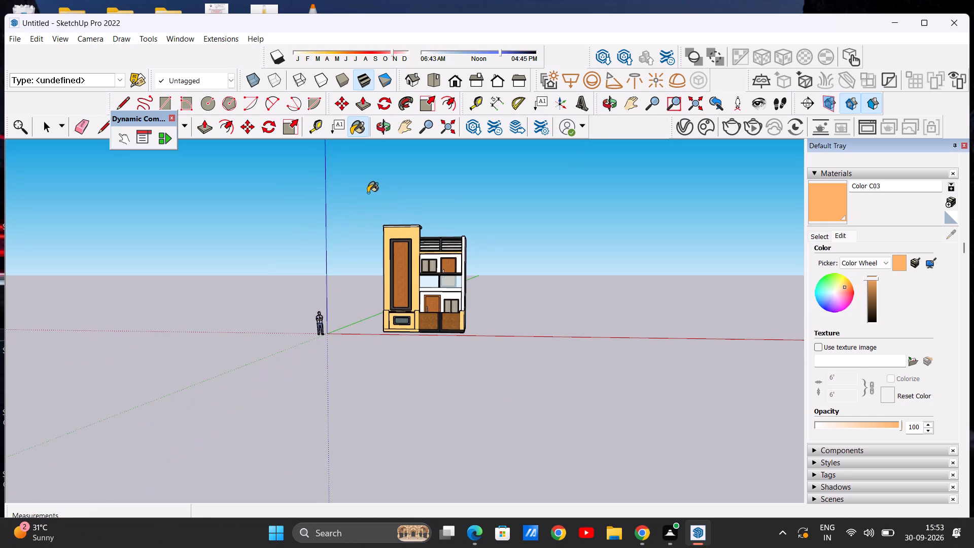
pyautogui.scroll(12, 475, 259)
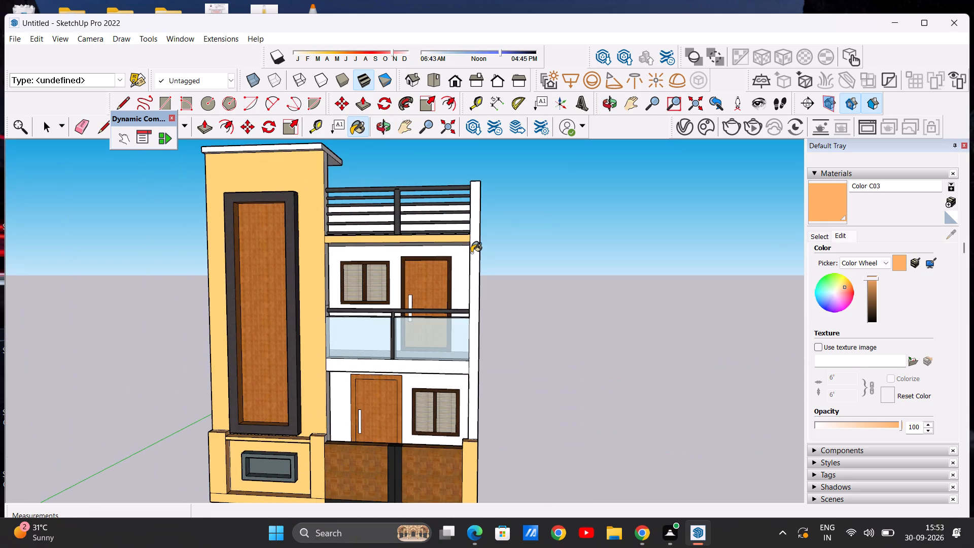
pyautogui.scroll(-1, 459, 254)
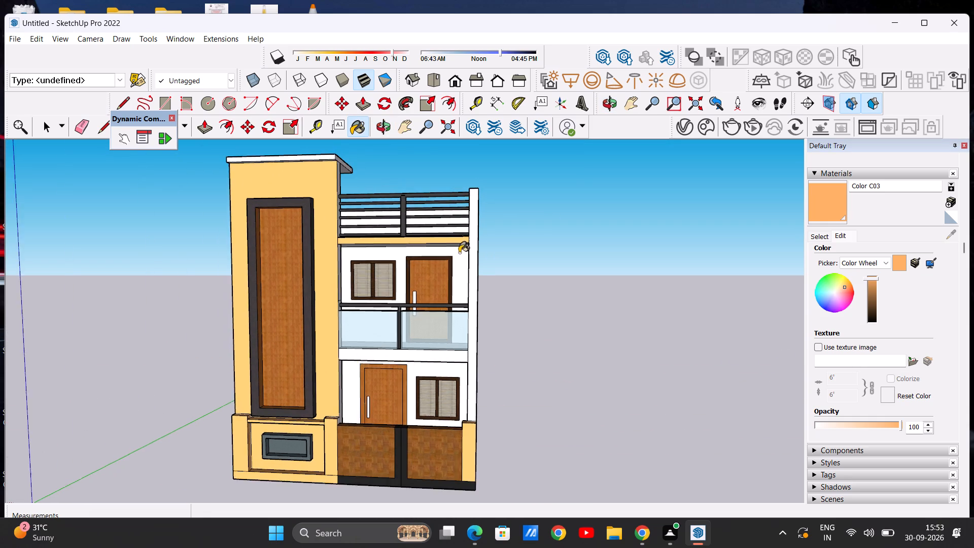
pyautogui.scroll(-1, 459, 253)
pyautogui.scroll(6, 471, 241)
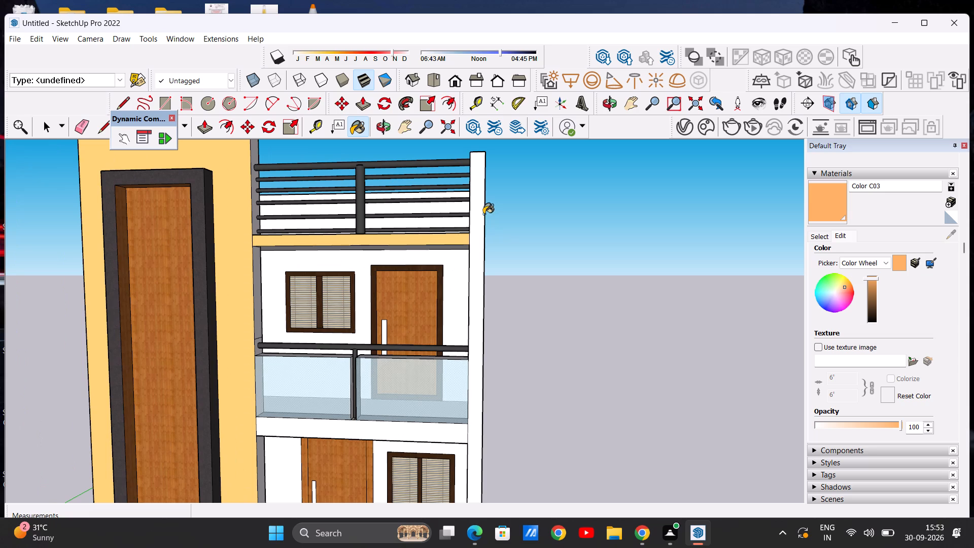
pyautogui.scroll(-7, 537, 284)
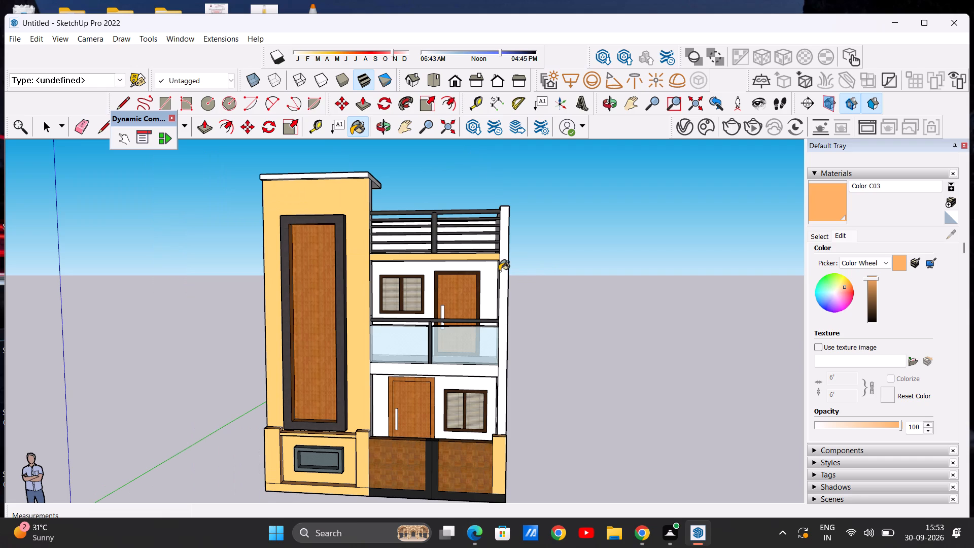
pyautogui.scroll(-16, 390, 276)
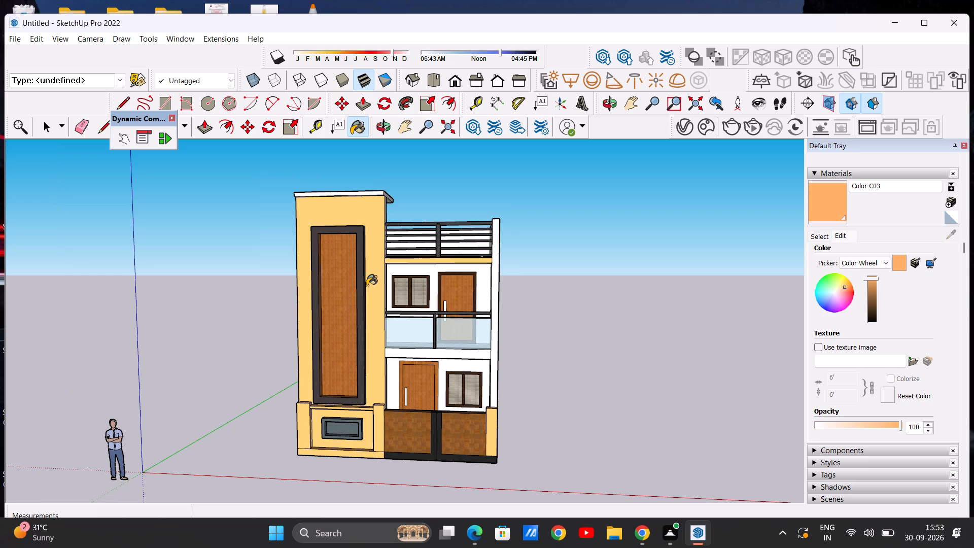
pyautogui.scroll(-6, 367, 286)
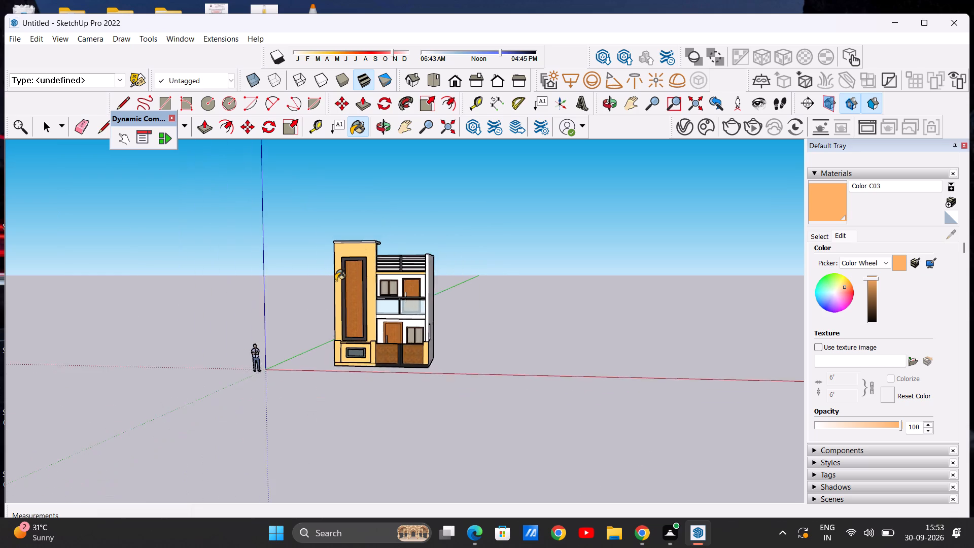
pyautogui.scroll(7, 335, 280)
pyautogui.scroll(5, 459, 262)
pyautogui.scroll(1, 418, 282)
pyautogui.scroll(-4, 403, 290)
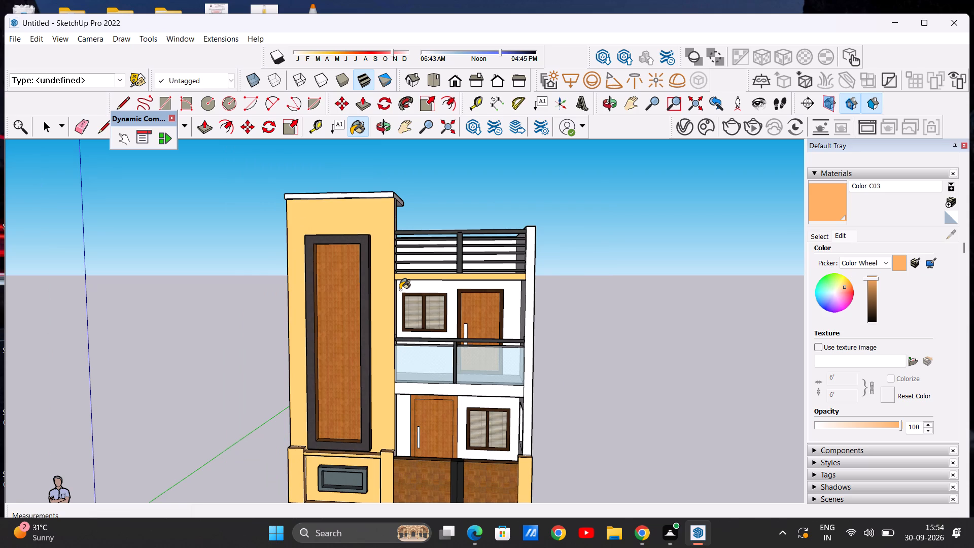
pyautogui.scroll(-20, 424, 252)
pyautogui.scroll(-20, 424, 252)
pyautogui.scroll(-3, 424, 252)
pyautogui.scroll(5, 392, 286)
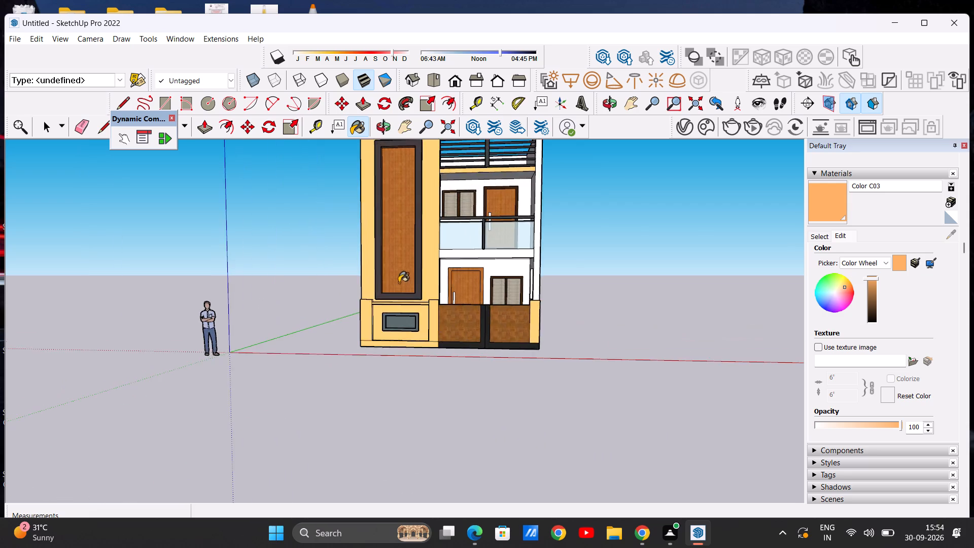
# Paint the front edge of the first-floor balcony slab above the entrance door with Color C03.
pyautogui.scroll(7, 399, 283)
pyautogui.scroll(-6, 439, 281)
pyautogui.scroll(10, 505, 261)
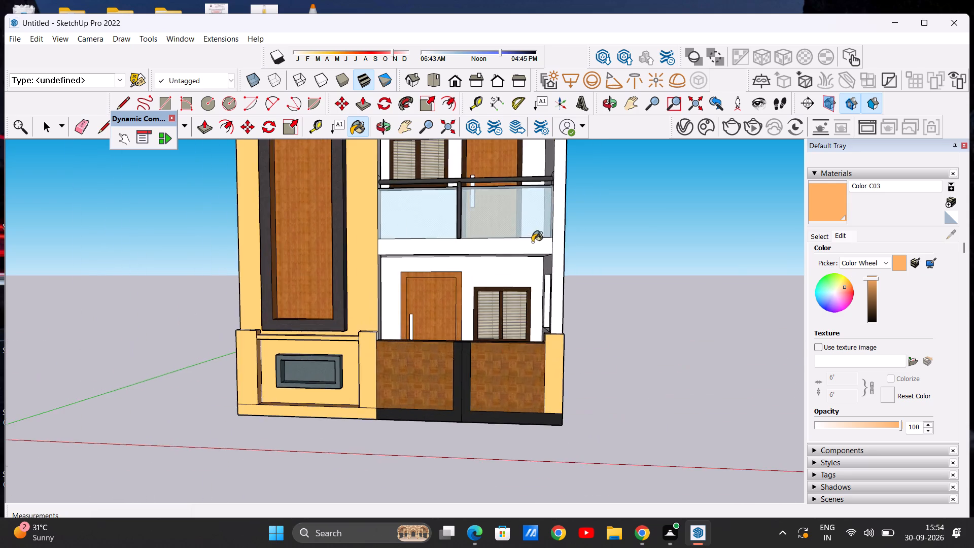
pyautogui.scroll(4, 532, 242)
pyautogui.click(530, 245)
pyautogui.scroll(-5, 528, 248)
pyautogui.moveTo(510, 242); pyautogui.dragTo(527, 368, button='middle')
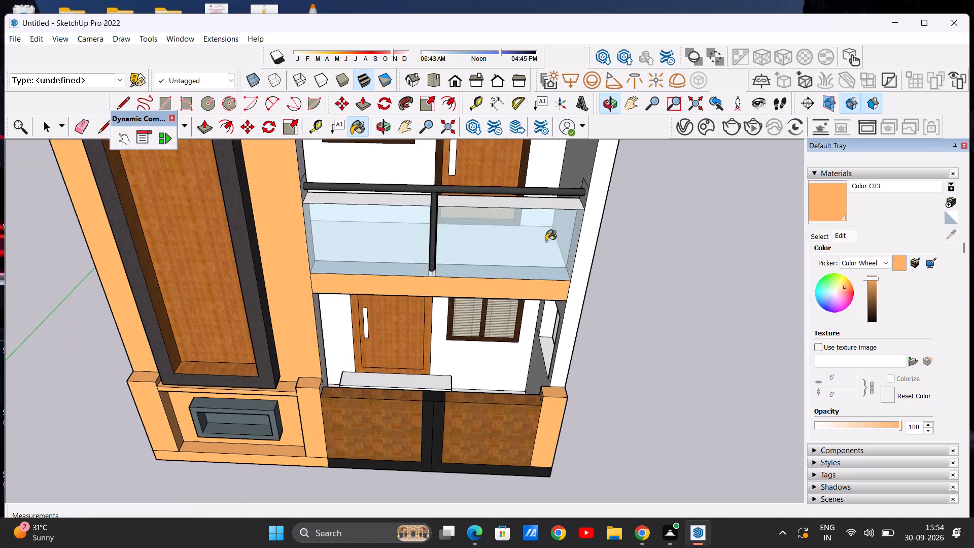
# Examine the whole front elevation with the balcony slab, terrace railing and side wall for remaining white faces.
pyautogui.scroll(8, 544, 234)
pyautogui.scroll(-17, 540, 264)
pyautogui.moveTo(508, 287); pyautogui.dragTo(503, 198, button='middle')
pyautogui.scroll(-3, 450, 264)
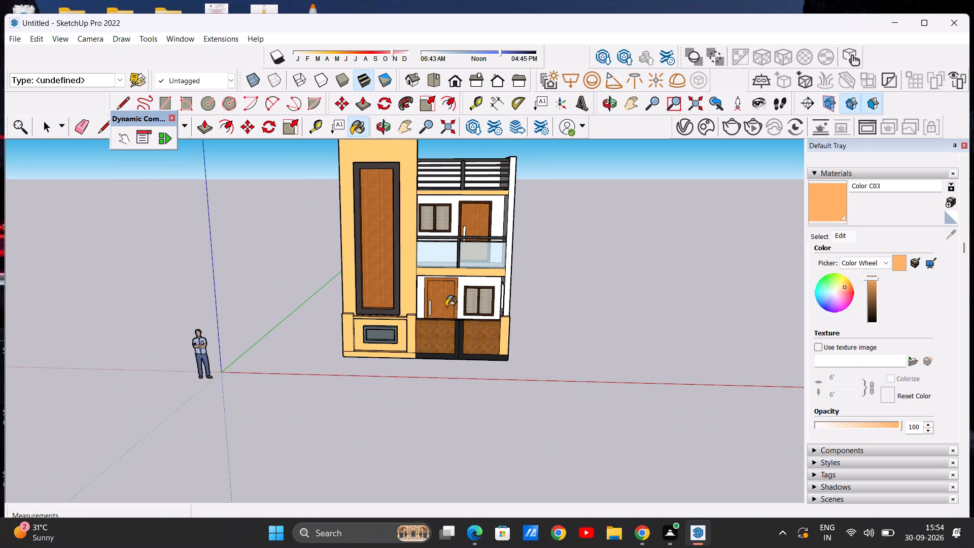
pyautogui.moveTo(443, 304); pyautogui.dragTo(455, 254, button='middle')
pyautogui.scroll(-4, 424, 284)
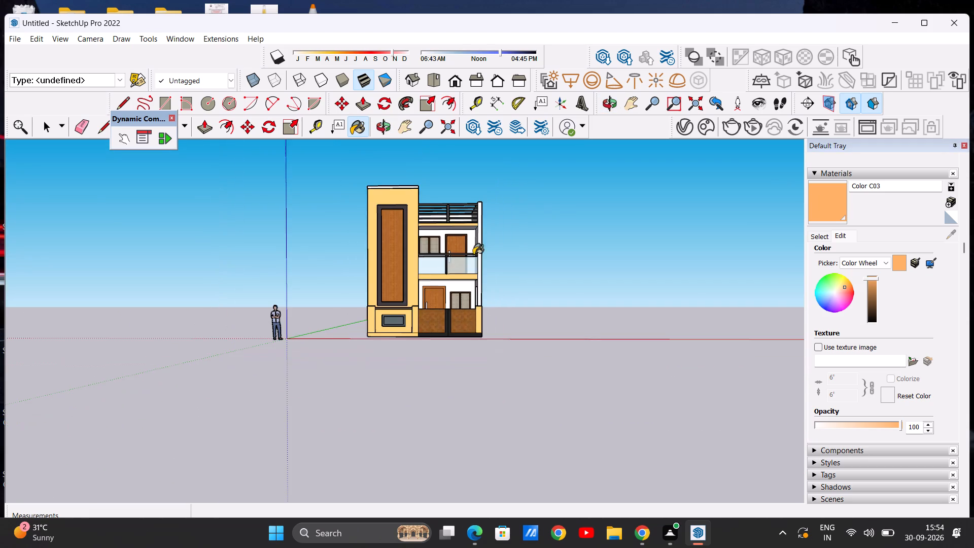
pyautogui.scroll(6, 478, 215)
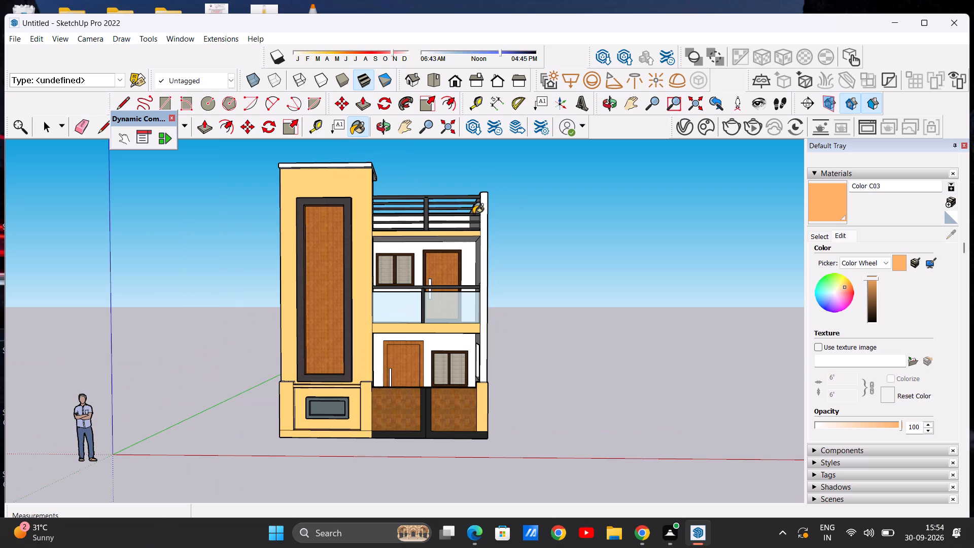
pyautogui.press('space')
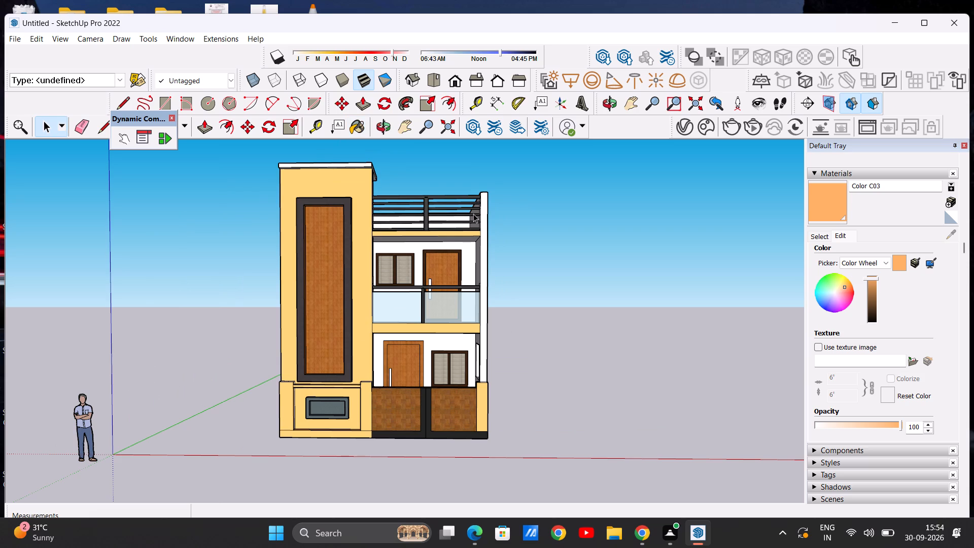
pyautogui.scroll(6, 460, 245)
pyautogui.scroll(-7, 389, 239)
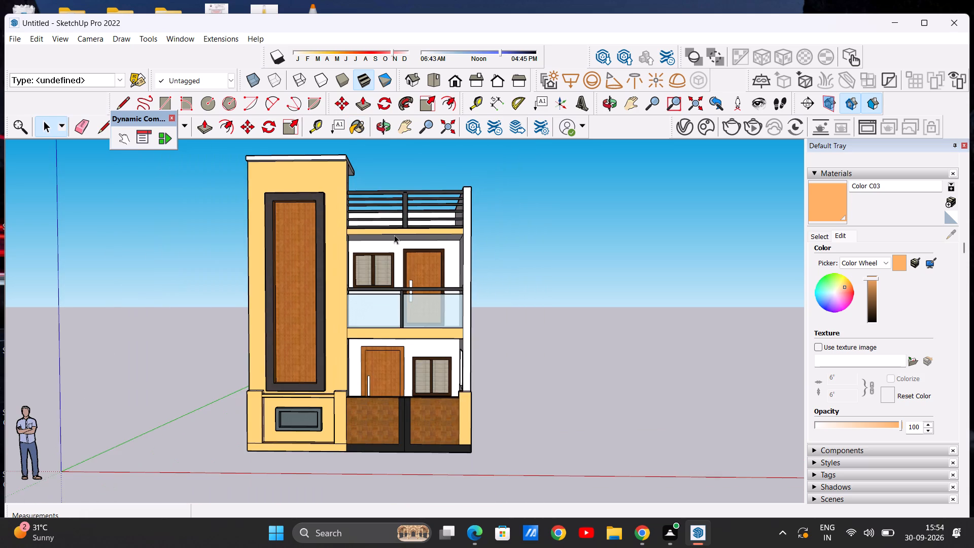
pyautogui.scroll(4, 442, 239)
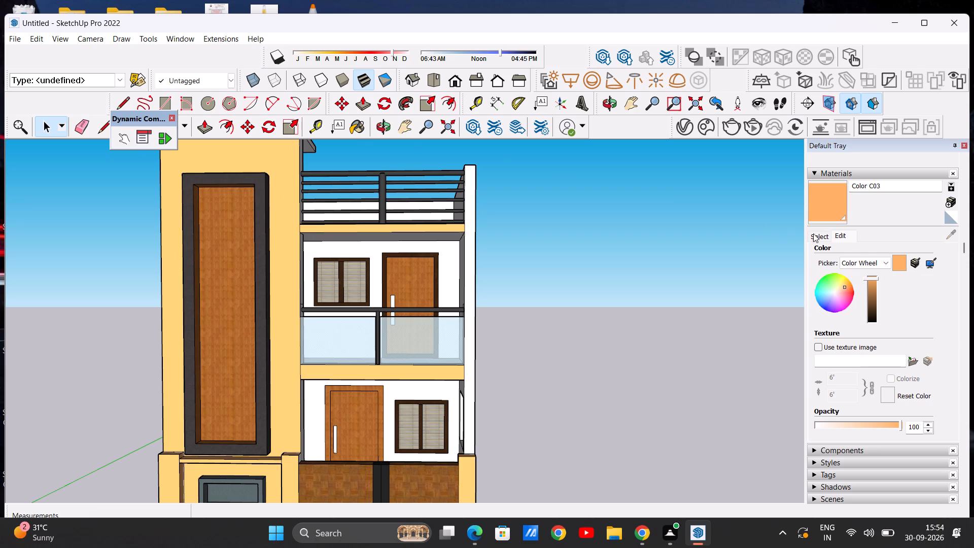
pyautogui.scroll(-7, 479, 278)
pyautogui.scroll(3, 460, 279)
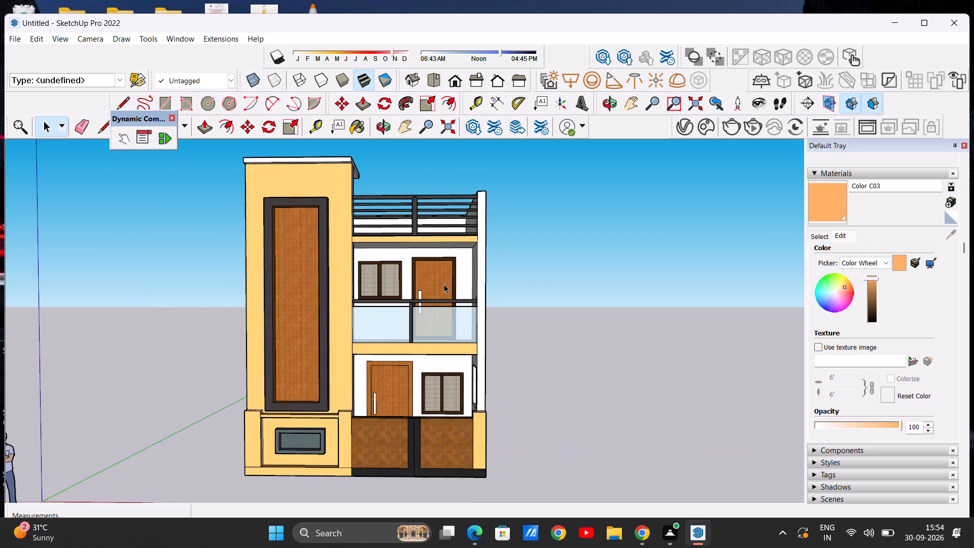
# Paint the tower's inner side face beside the ground-floor entrance, including the part behind the gate pillar, with Color C03.
pyautogui.click(835, 203)
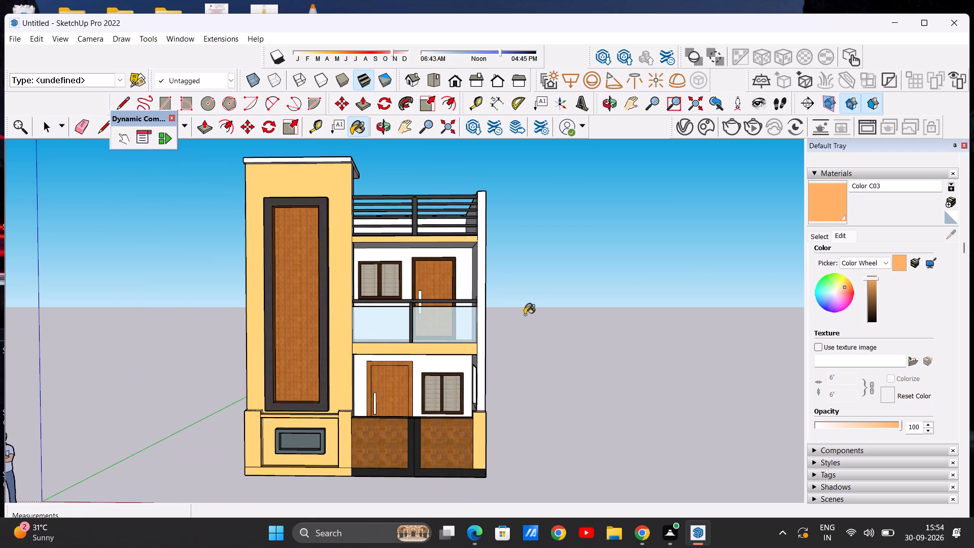
pyautogui.scroll(-2, 518, 317)
pyautogui.moveTo(501, 330); pyautogui.dragTo(249, 330, button='middle')
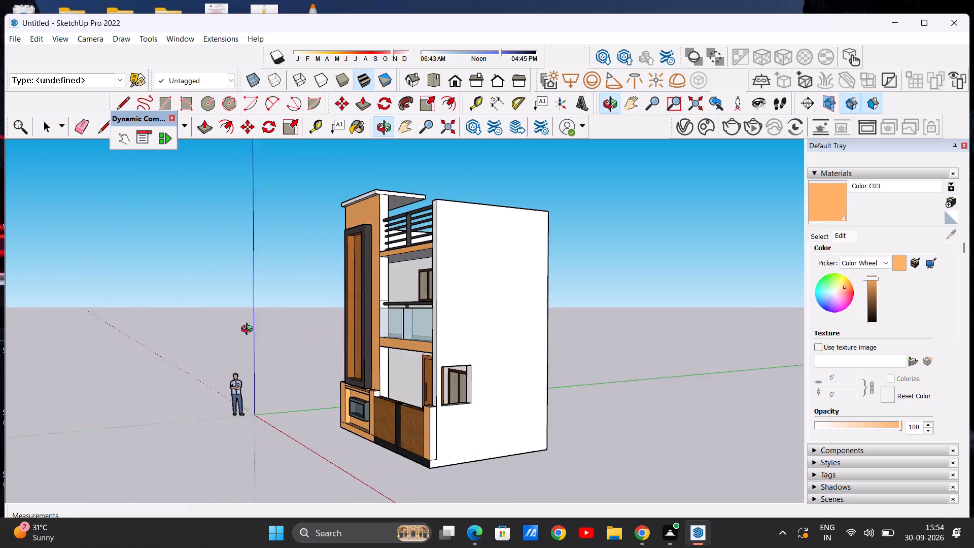
pyautogui.moveTo(249, 330); pyautogui.dragTo(241, 330, button='middle')
pyautogui.moveTo(267, 349); pyautogui.dragTo(300, 393, button='middle')
pyautogui.scroll(11, 348, 373)
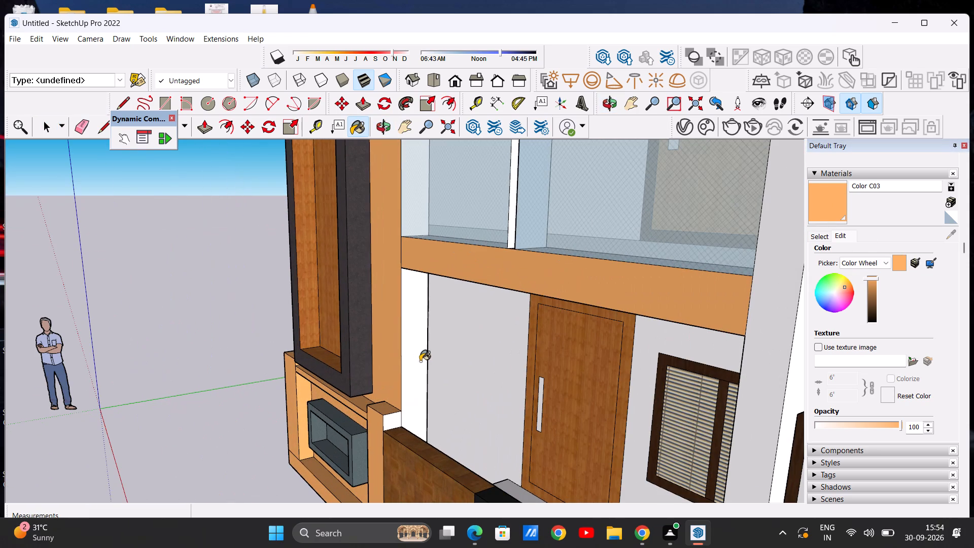
pyautogui.click(420, 361)
pyautogui.click(393, 420)
pyautogui.scroll(-8, 388, 443)
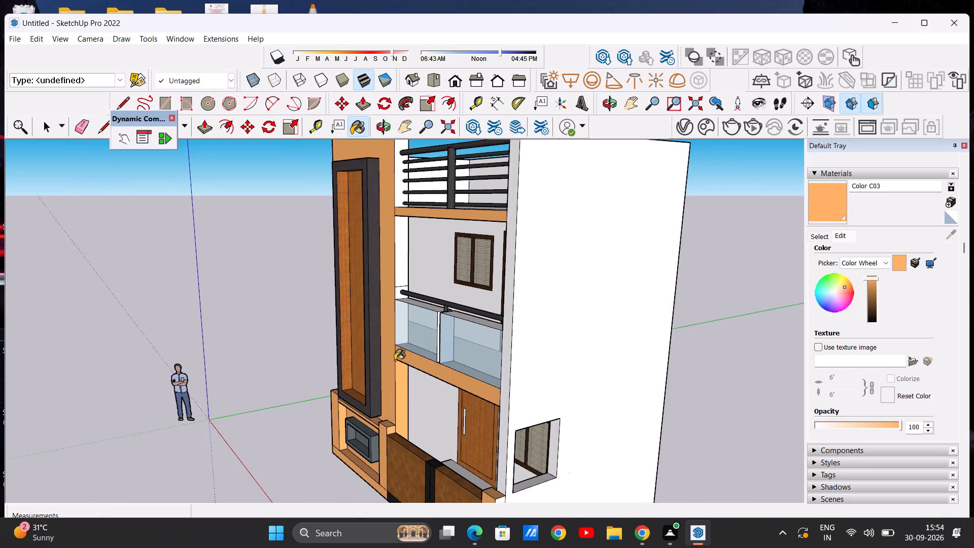
# Paint the tower's inner side faces at first-floor and terrace level with Color C03.
pyautogui.scroll(4, 402, 272)
pyautogui.click(400, 257)
pyautogui.scroll(-10, 412, 325)
pyautogui.scroll(2, 395, 203)
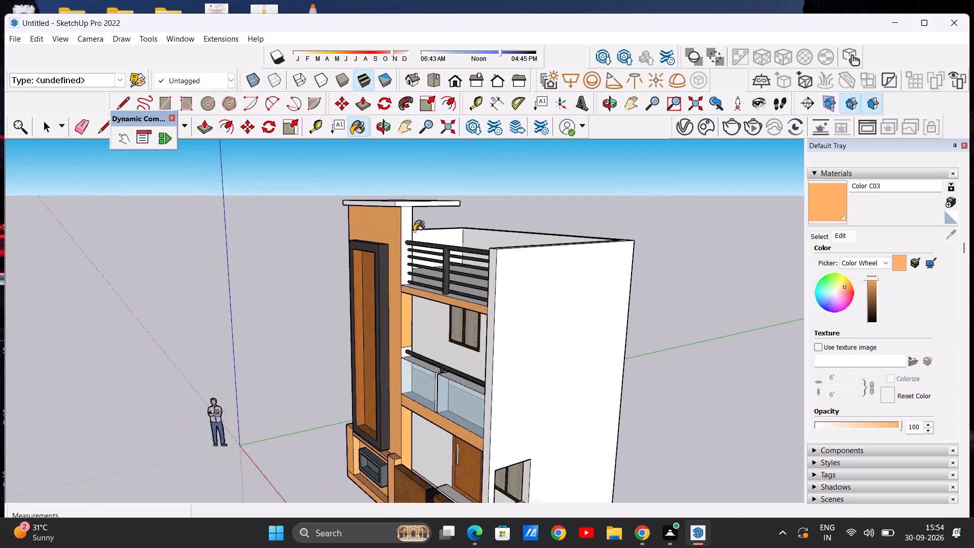
pyautogui.scroll(12, 414, 231)
pyautogui.click(391, 219)
pyautogui.scroll(-15, 397, 288)
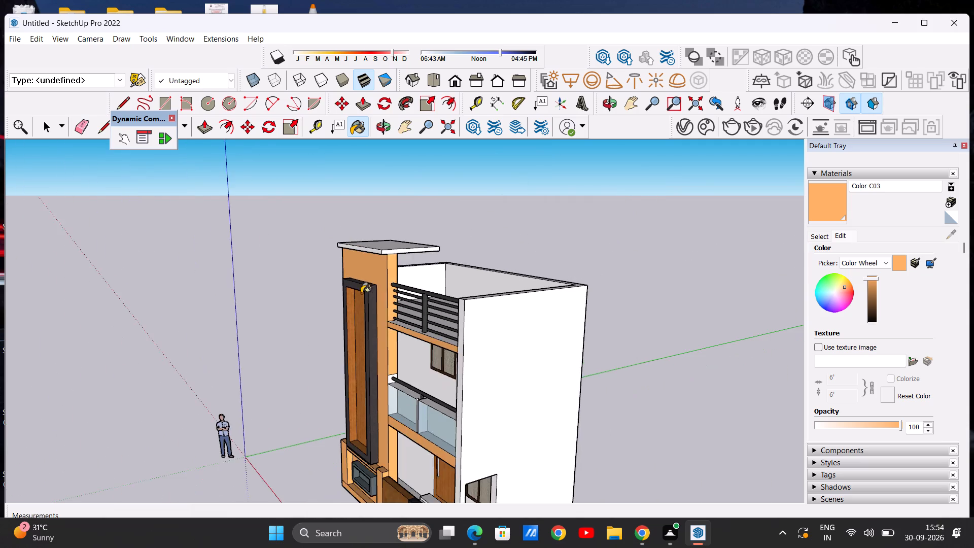
# Paint the top face of the terrace slab beneath the black railing with Color C03.
pyautogui.moveTo(356, 305); pyautogui.dragTo(511, 421, button='middle')
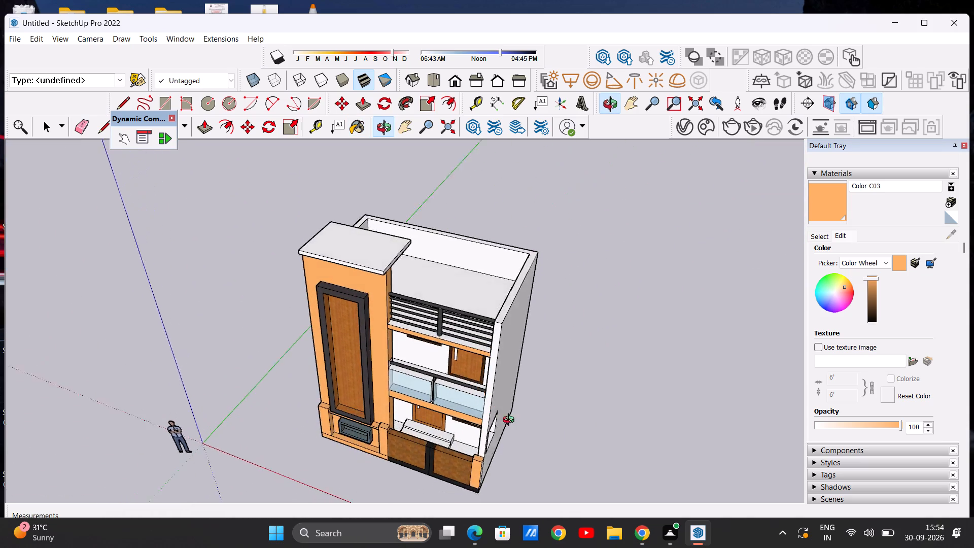
pyautogui.moveTo(511, 421); pyautogui.dragTo(520, 427, button='middle')
pyautogui.scroll(12, 464, 327)
pyautogui.click(462, 366)
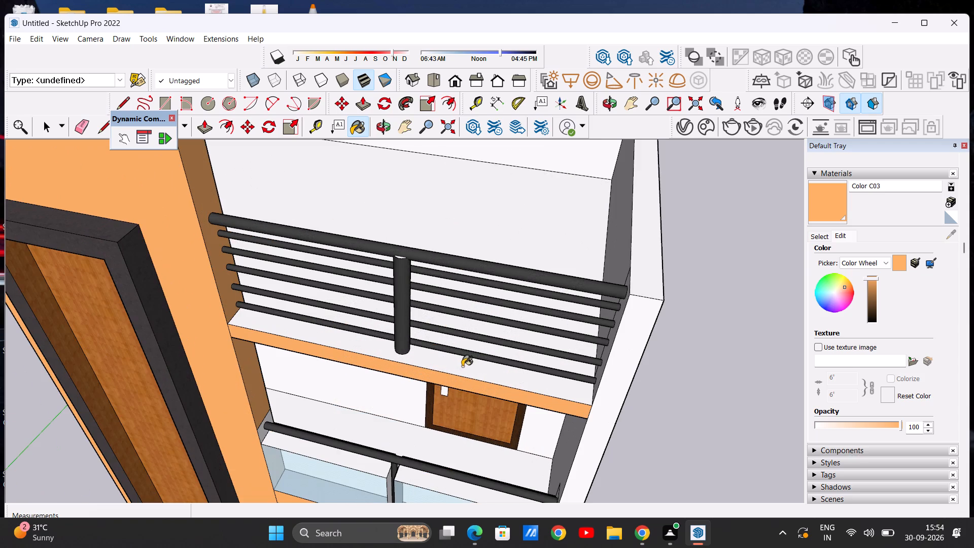
pyautogui.scroll(-6, 467, 361)
# Examine the front elevation and the white end wall beside the balconies after the latest painting.
pyautogui.moveTo(485, 423); pyautogui.dragTo(537, 256, button='middle')
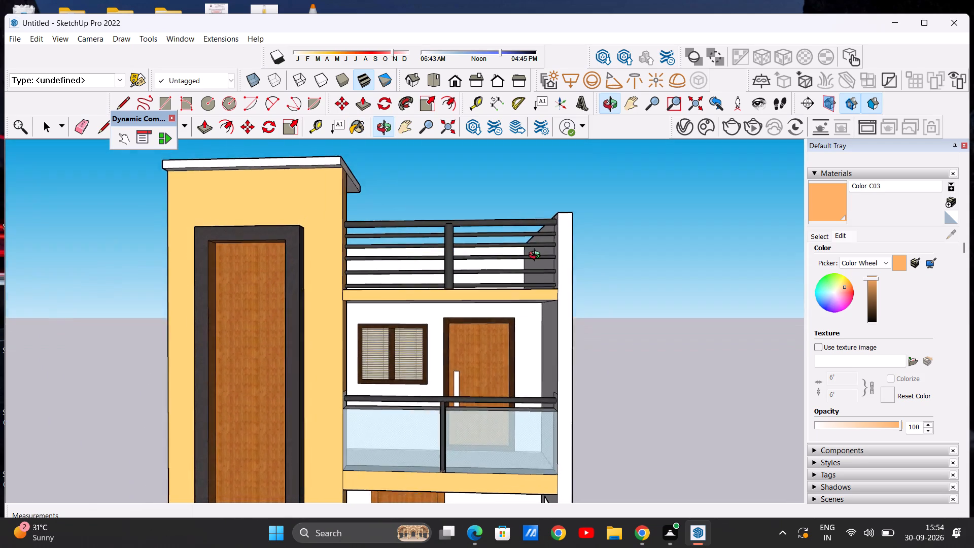
pyautogui.moveTo(537, 256); pyautogui.dragTo(532, 262, button='middle')
pyautogui.scroll(-12, 500, 284)
pyautogui.scroll(5, 538, 299)
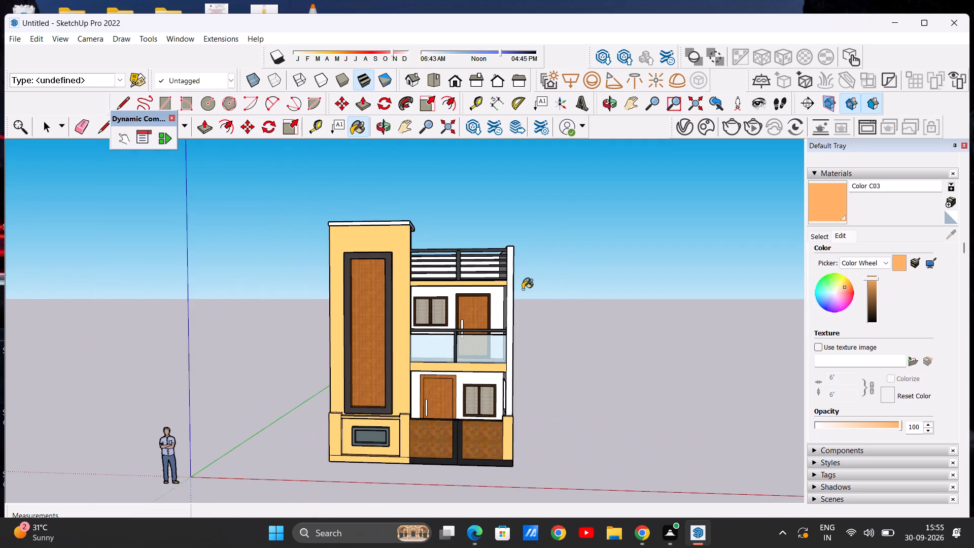
pyautogui.scroll(4, 517, 276)
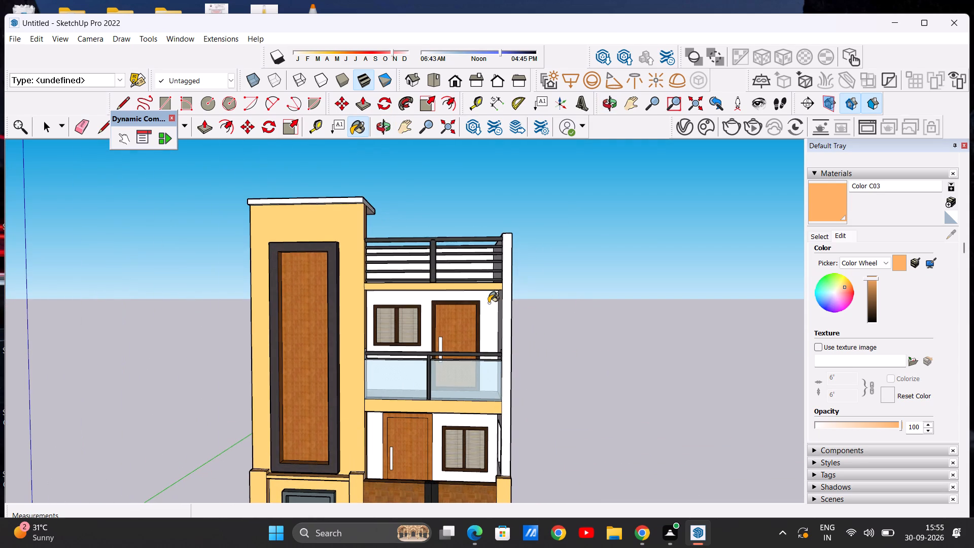
pyautogui.scroll(3, 489, 303)
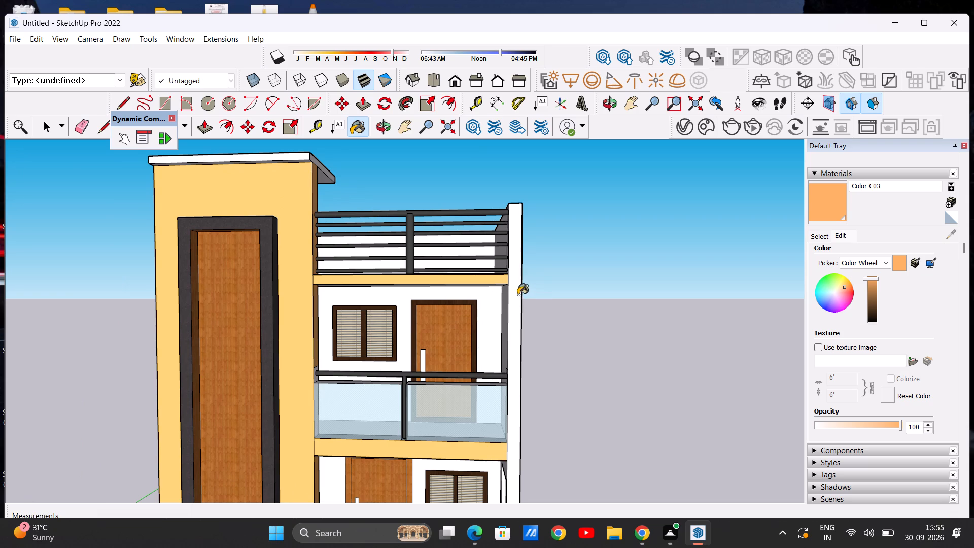
pyautogui.scroll(-11, 518, 293)
pyautogui.scroll(4, 509, 314)
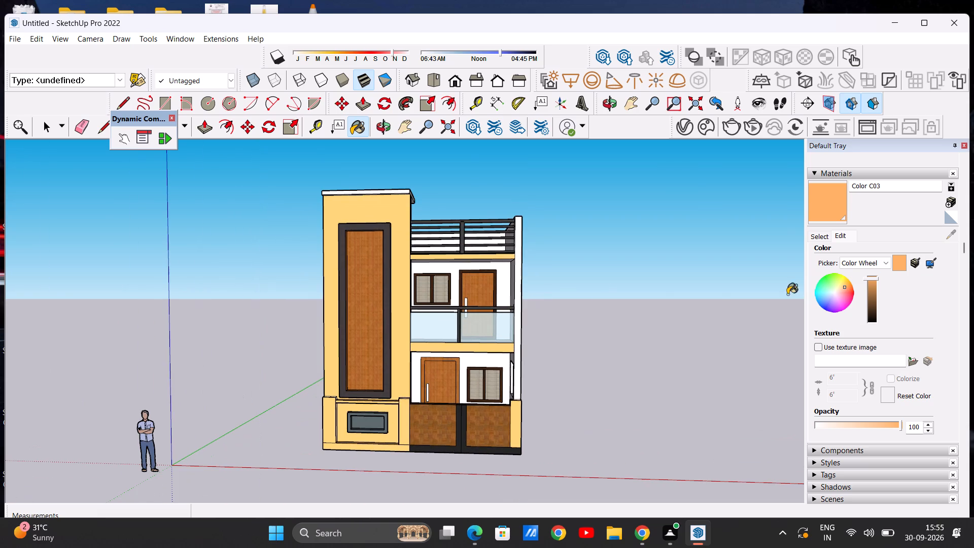
# Choose Formica Speckled Grey from the Synthetic Surfaces collection and paint the front edge of the end wall beside the balconies.
pyautogui.click(822, 235)
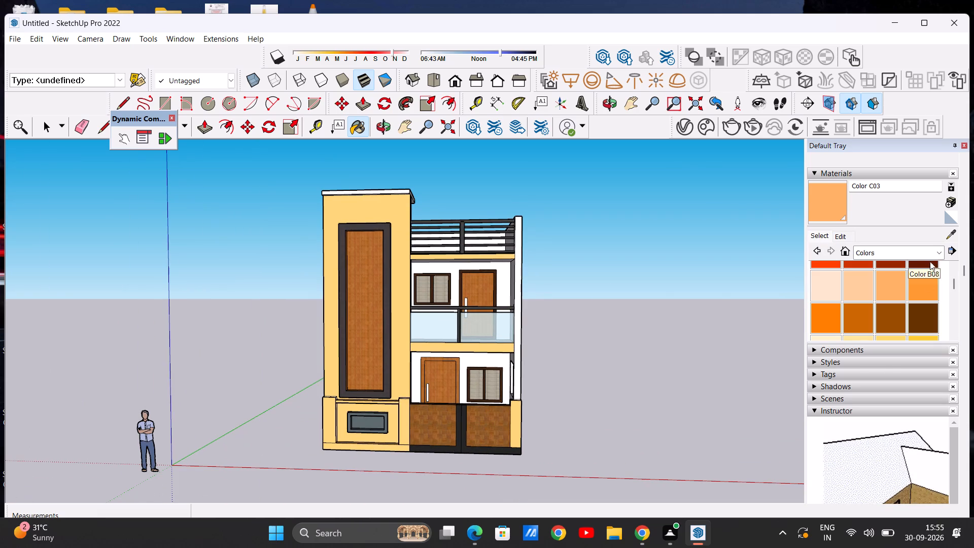
pyautogui.click(937, 256)
pyautogui.click(925, 372)
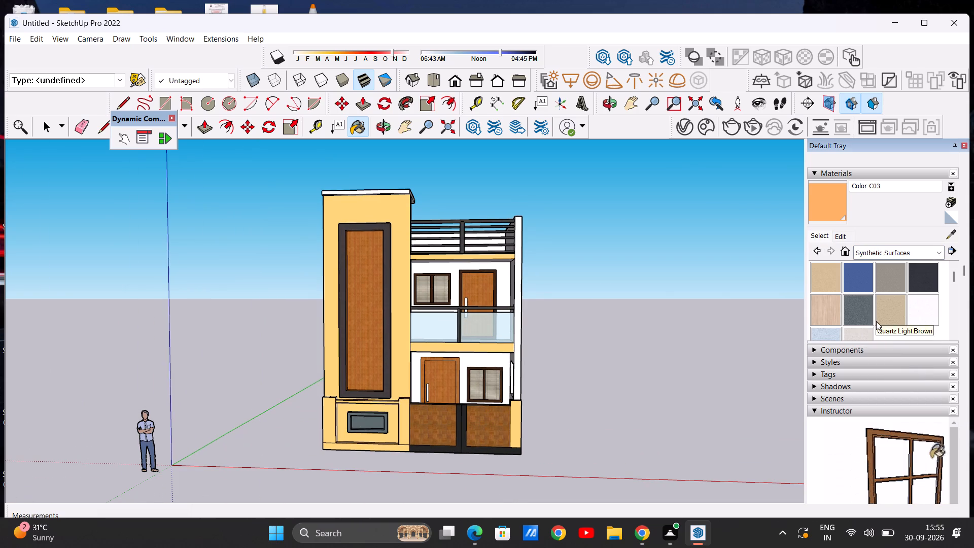
pyautogui.click(856, 302)
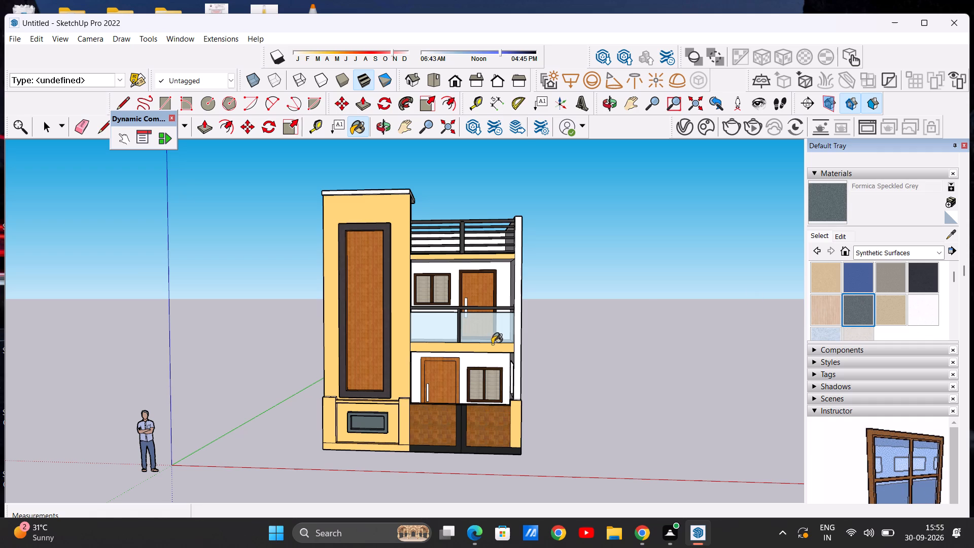
pyautogui.scroll(6, 512, 341)
pyautogui.click(520, 335)
pyautogui.scroll(-5, 525, 352)
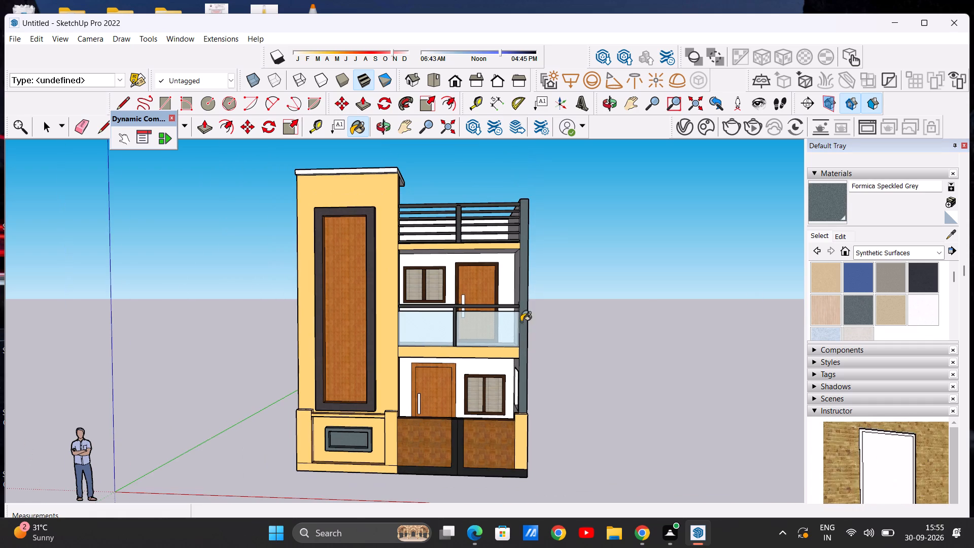
pyautogui.scroll(-3, 543, 280)
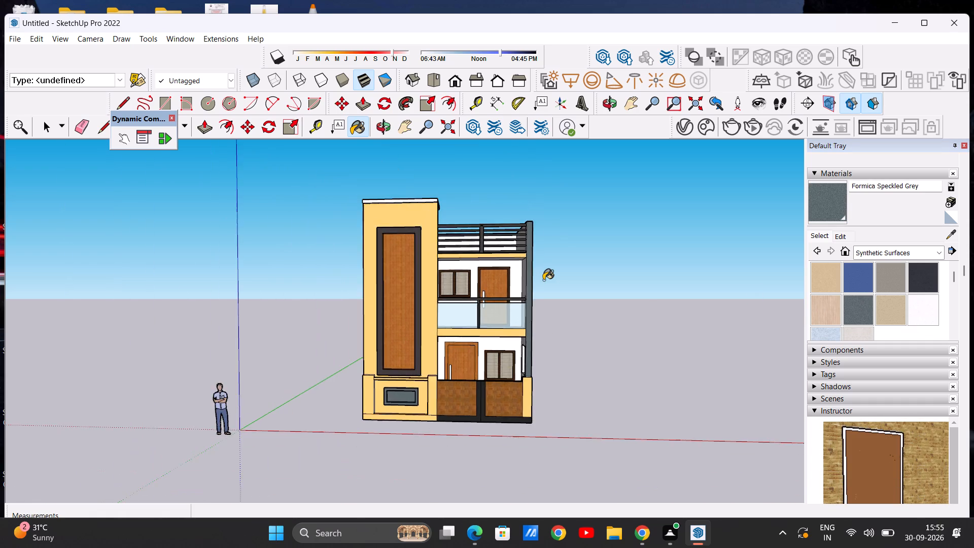
# Paint the side reveals and sill of the ground-floor opening in the end wall with Formica Speckled Grey.
pyautogui.scroll(-6, 543, 280)
pyautogui.moveTo(524, 339); pyautogui.dragTo(569, 349, button='middle')
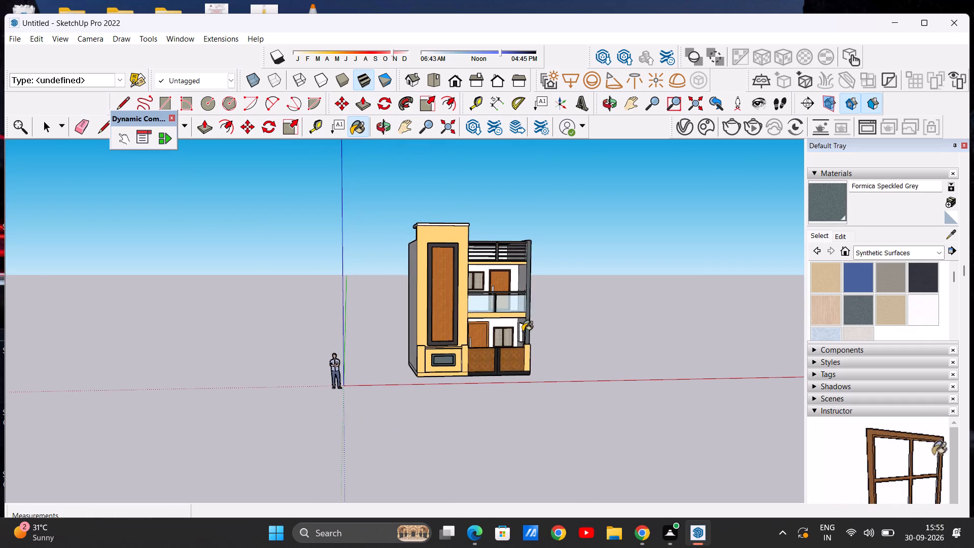
pyautogui.scroll(18, 523, 331)
pyautogui.click(517, 318)
pyautogui.scroll(-3, 506, 324)
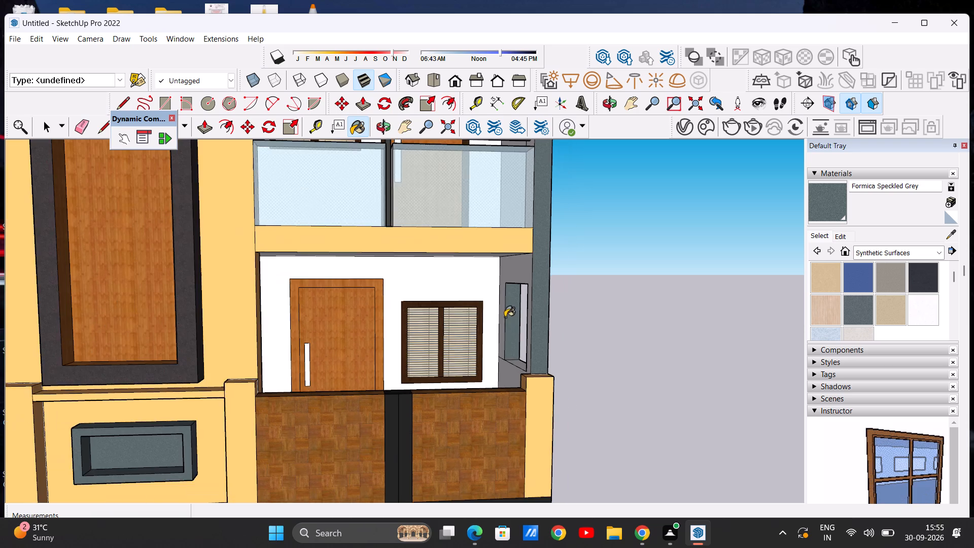
pyautogui.moveTo(512, 336); pyautogui.dragTo(516, 380, button='middle')
pyautogui.scroll(7, 518, 361)
pyautogui.click(515, 355)
pyautogui.scroll(-3, 466, 341)
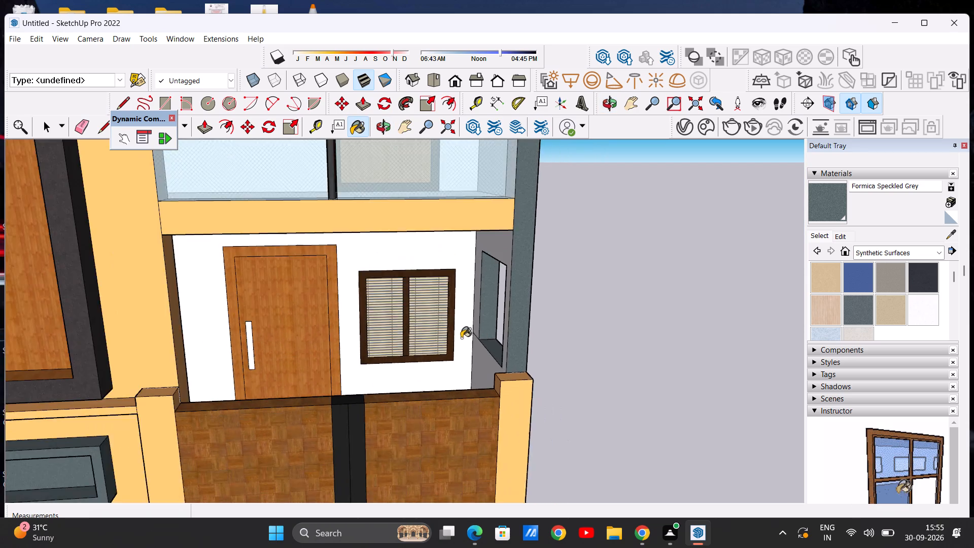
pyautogui.scroll(-12, 461, 338)
pyautogui.moveTo(518, 332); pyautogui.dragTo(118, 296, button='middle')
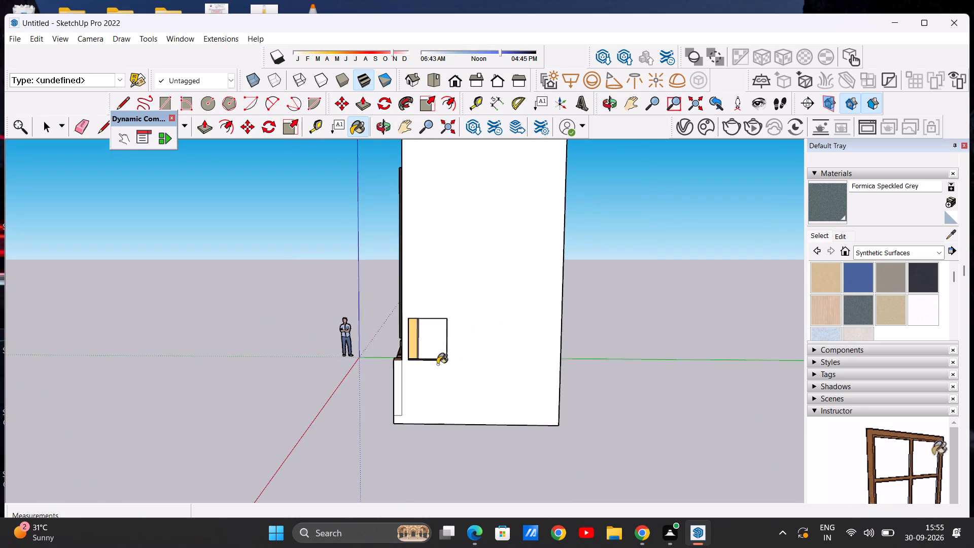
pyautogui.scroll(6, 449, 363)
pyautogui.moveTo(423, 360); pyautogui.dragTo(296, 387, button='middle')
pyautogui.scroll(8, 311, 335)
pyautogui.click(292, 336)
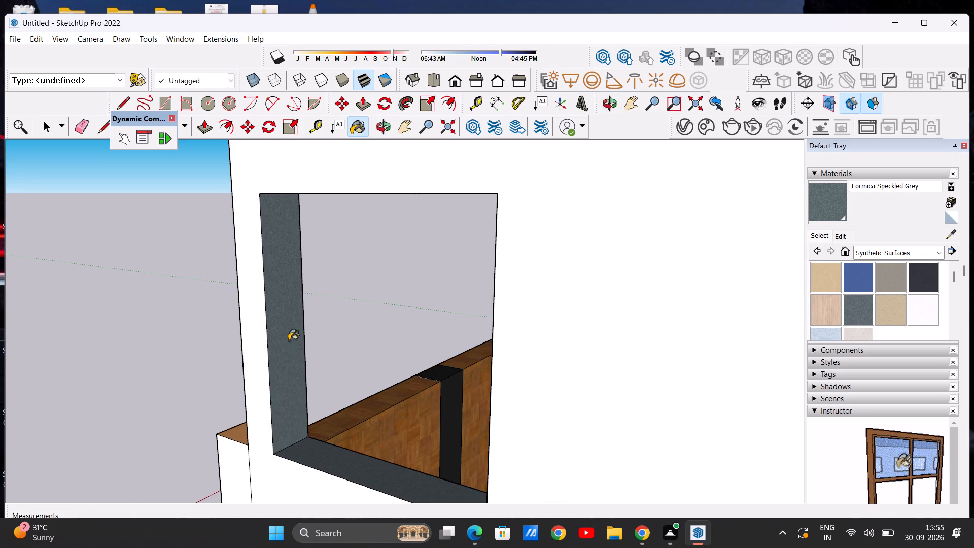
# Paint the recess's narrow side face and far end face behind the tower, beyond the ground-floor door, with Formica Speckled Grey.
pyautogui.scroll(-8, 347, 402)
pyautogui.moveTo(354, 388); pyautogui.dragTo(456, 366, button='middle')
pyautogui.scroll(6, 450, 349)
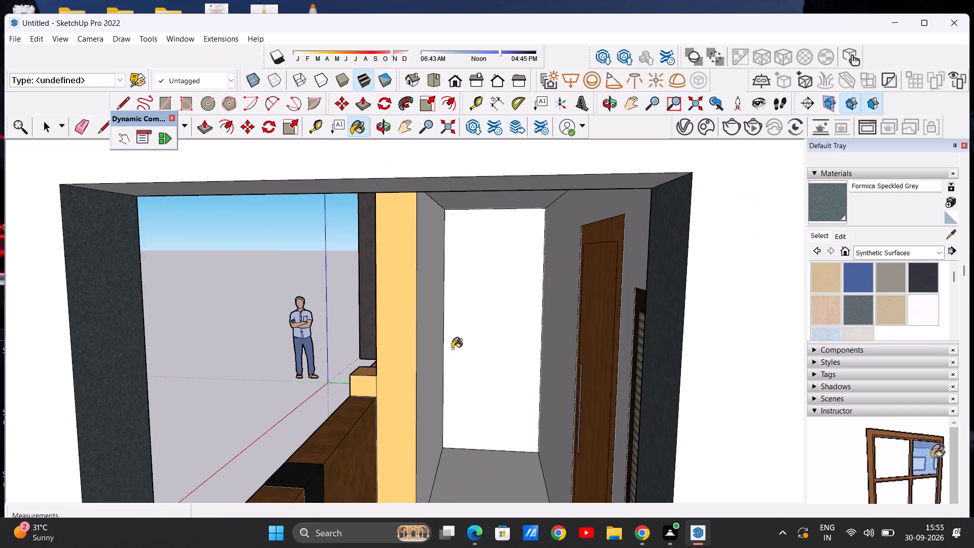
pyautogui.scroll(1, 450, 351)
pyautogui.click(418, 348)
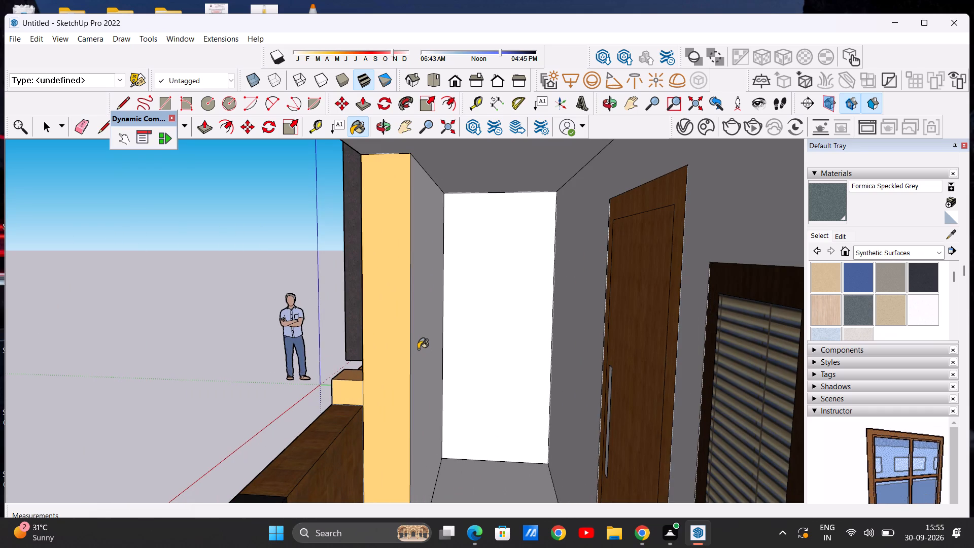
pyautogui.scroll(-1, 462, 348)
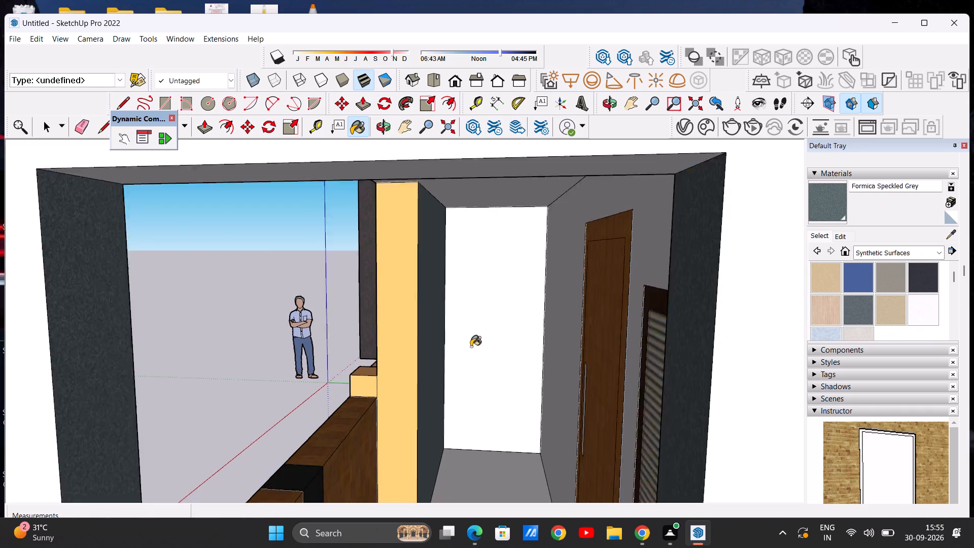
pyautogui.scroll(-1, 471, 347)
pyautogui.scroll(4, 493, 331)
pyautogui.click(493, 331)
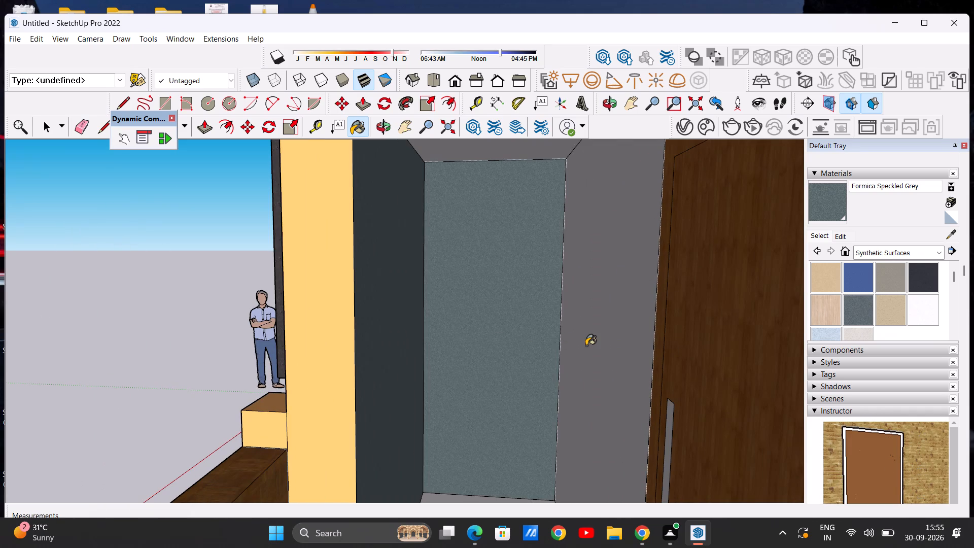
# Examine the end wall and the whole front elevation for surfaces that still need a material.
pyautogui.scroll(-14, 533, 349)
pyautogui.moveTo(481, 360); pyautogui.dragTo(682, 353, button='middle')
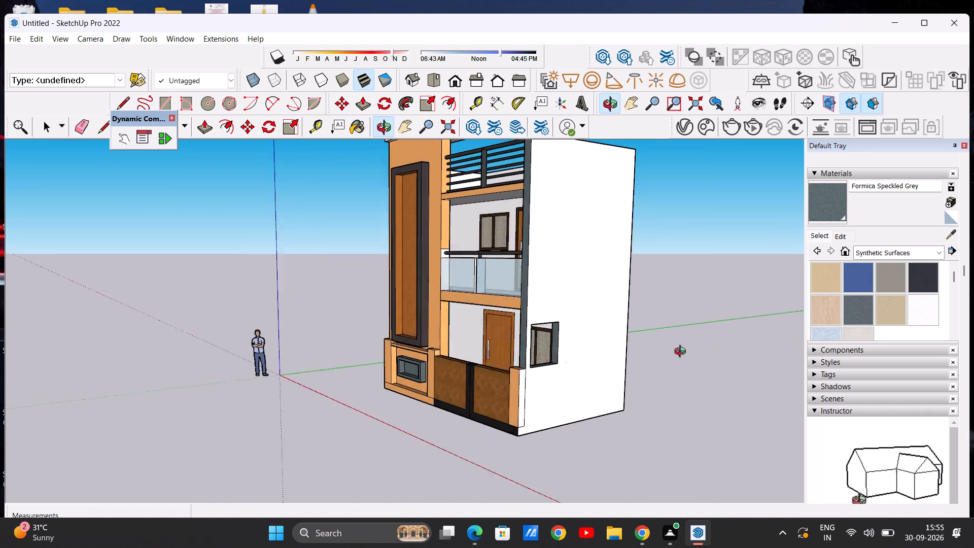
pyautogui.moveTo(682, 353); pyautogui.dragTo(709, 347, button='middle')
pyautogui.moveTo(447, 349); pyautogui.dragTo(607, 361, button='middle')
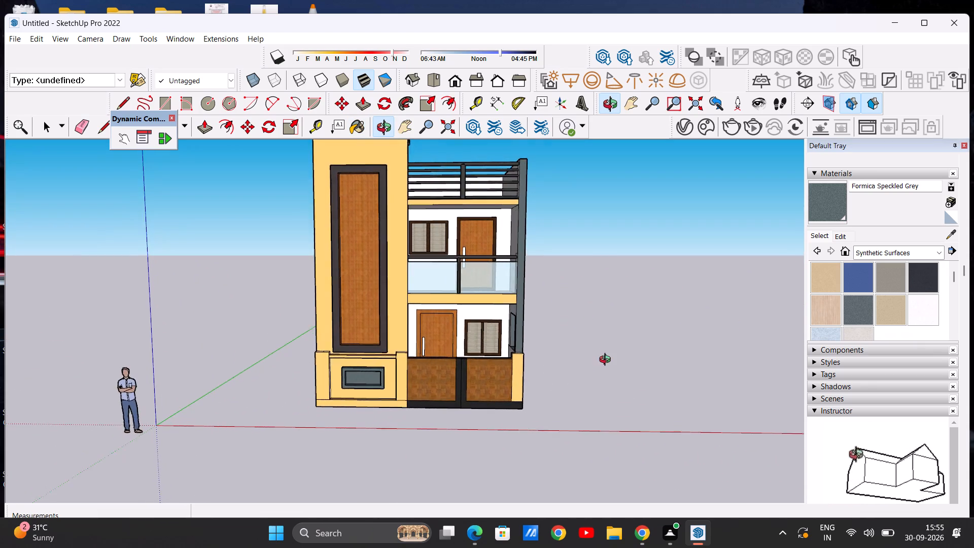
pyautogui.moveTo(607, 361); pyautogui.dragTo(601, 333, button='middle')
pyautogui.scroll(-4, 554, 346)
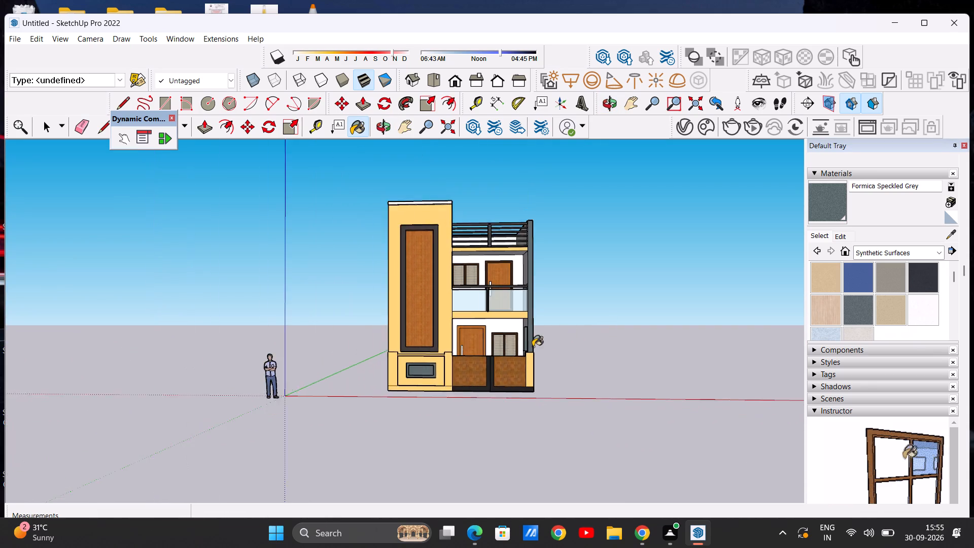
pyautogui.scroll(-2, 533, 347)
pyautogui.scroll(7, 415, 232)
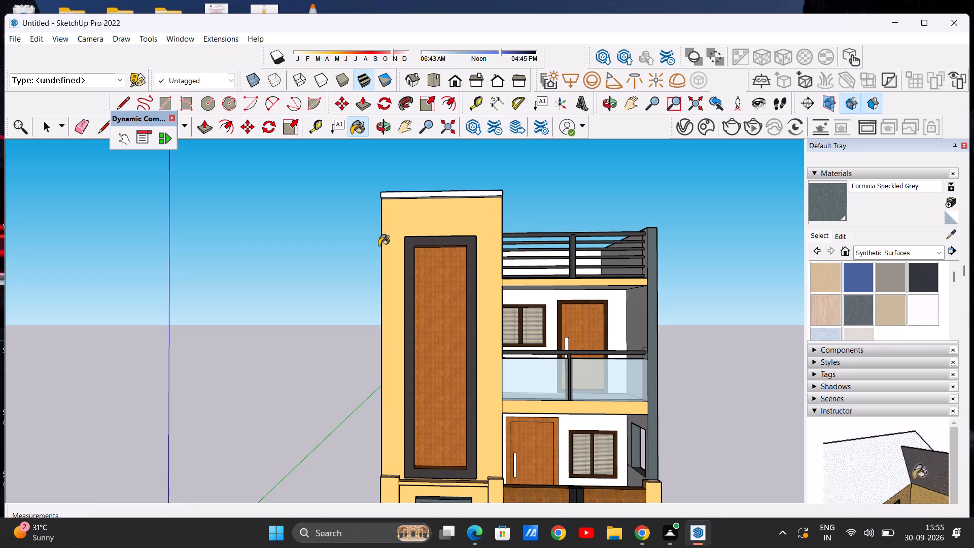
pyautogui.scroll(-10, 391, 236)
pyautogui.scroll(5, 414, 277)
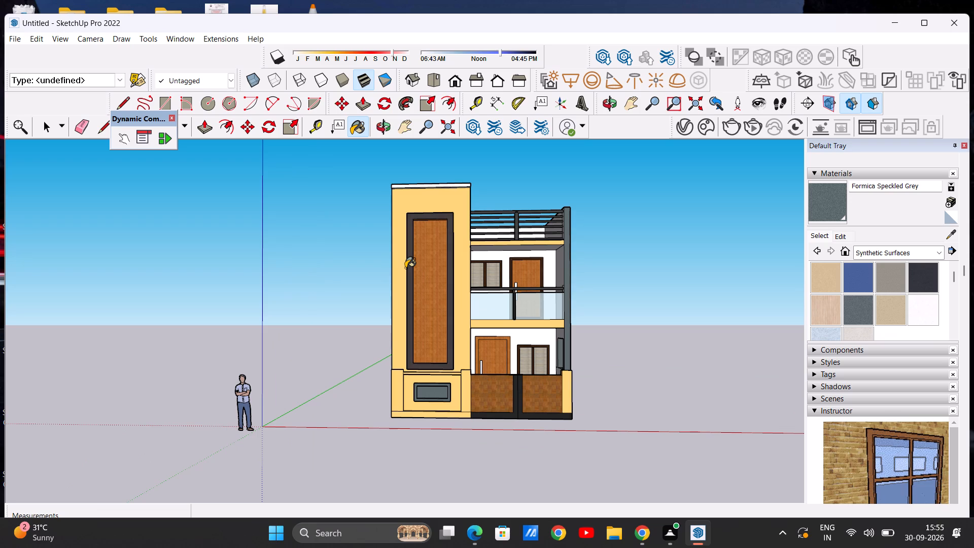
pyautogui.scroll(-3, 405, 271)
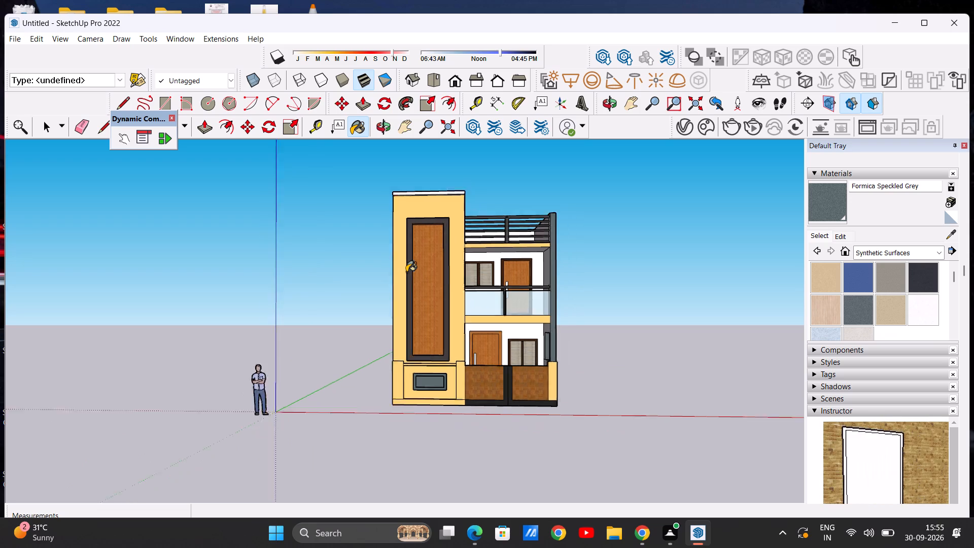
pyautogui.scroll(-1, 406, 272)
pyautogui.scroll(-5, 440, 243)
pyautogui.scroll(7, 430, 255)
pyautogui.scroll(-4, 397, 237)
pyautogui.scroll(3, 434, 189)
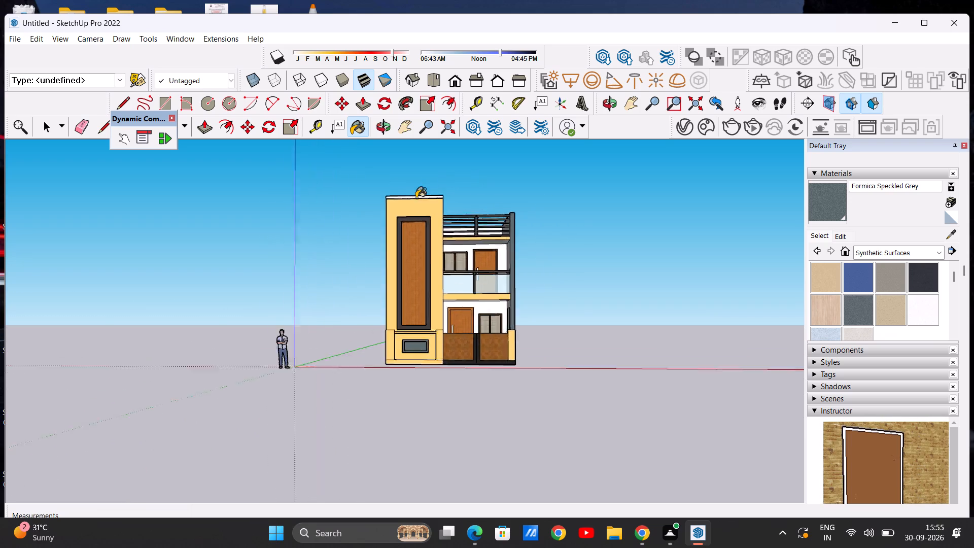
# Paint the front edge of the tower's roof slab with Formica Speckled Grey.
pyautogui.scroll(10, 416, 198)
pyautogui.moveTo(363, 193); pyautogui.dragTo(349, 218, button='middle')
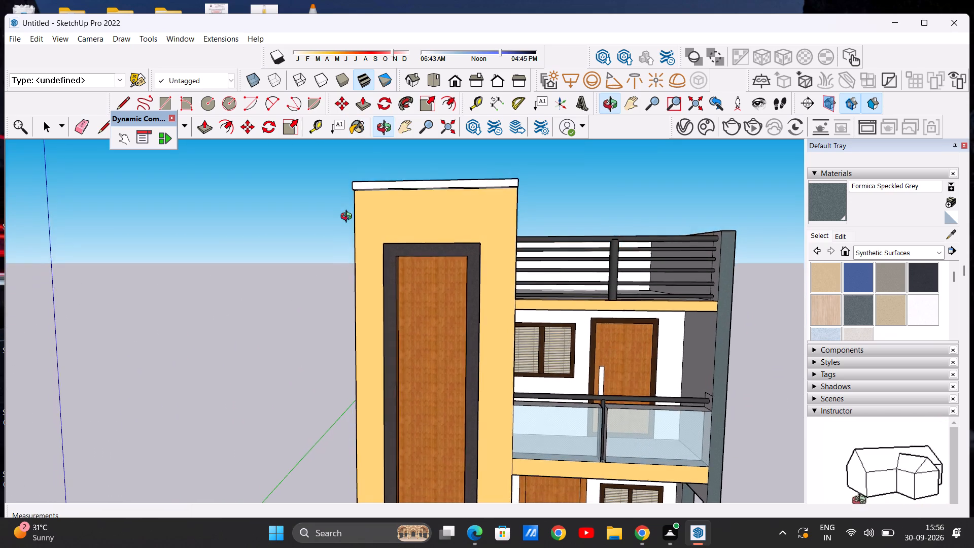
pyautogui.moveTo(349, 218); pyautogui.dragTo(379, 298, button='middle')
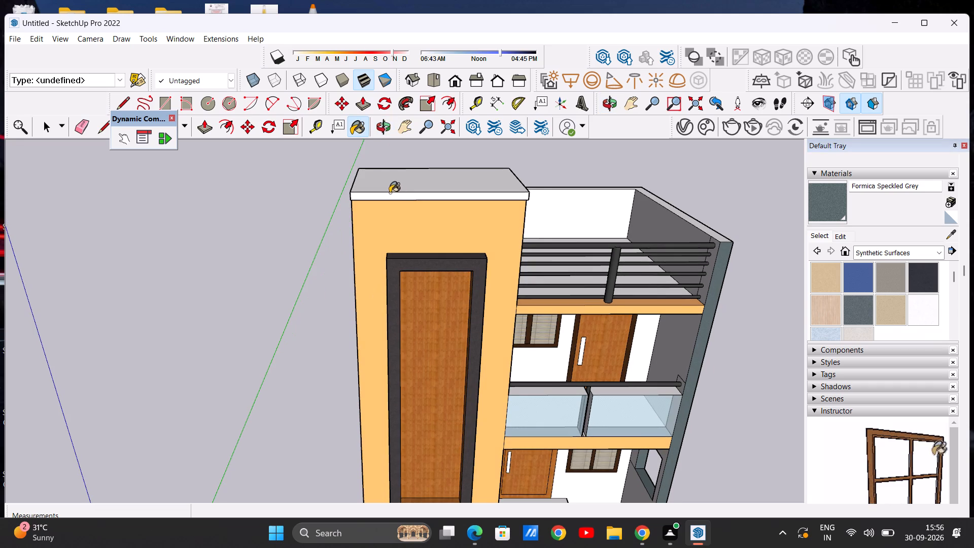
pyautogui.scroll(14, 388, 193)
pyautogui.click(369, 195)
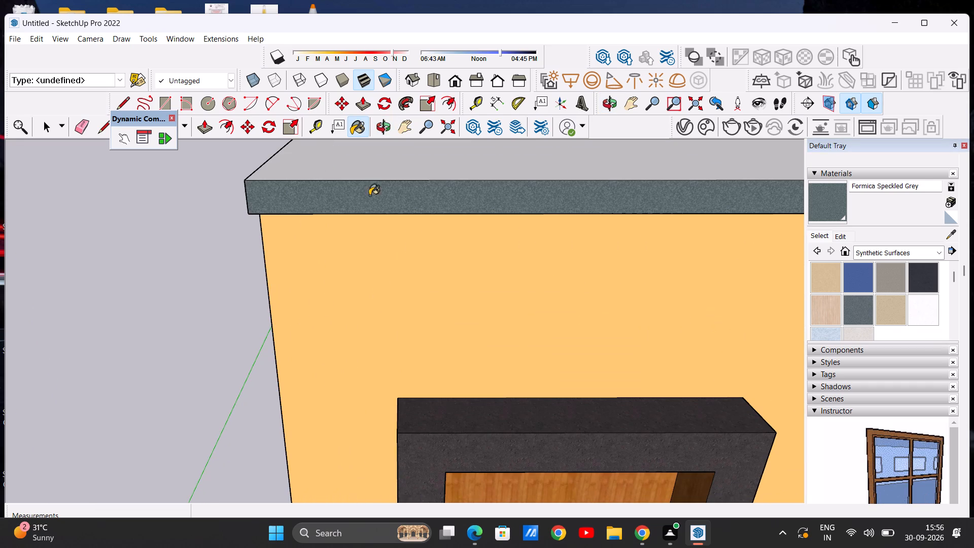
pyautogui.scroll(-1, 327, 205)
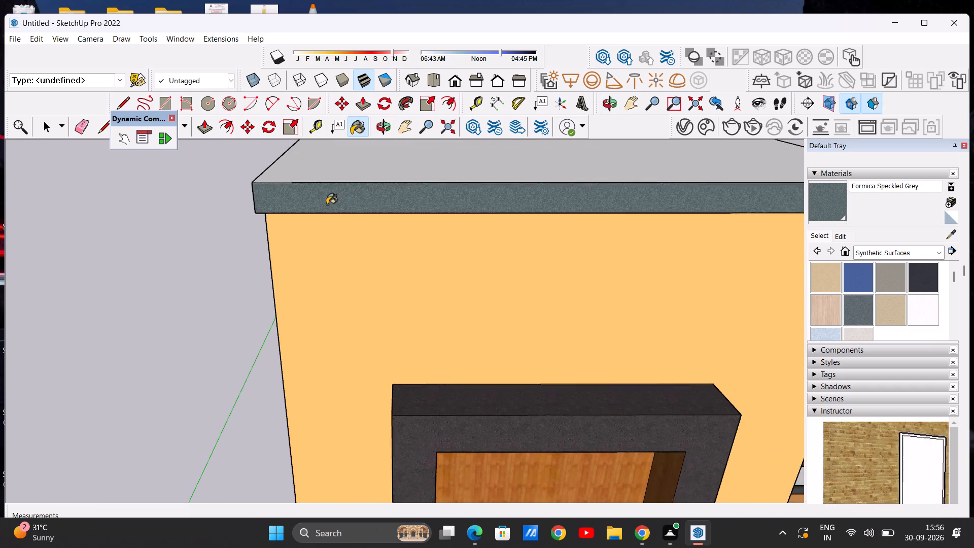
pyautogui.scroll(-3, 327, 204)
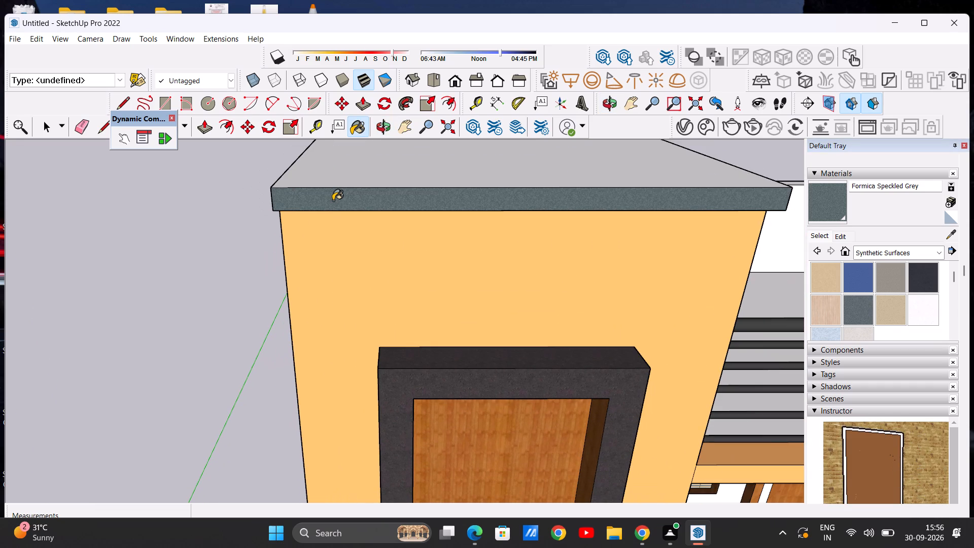
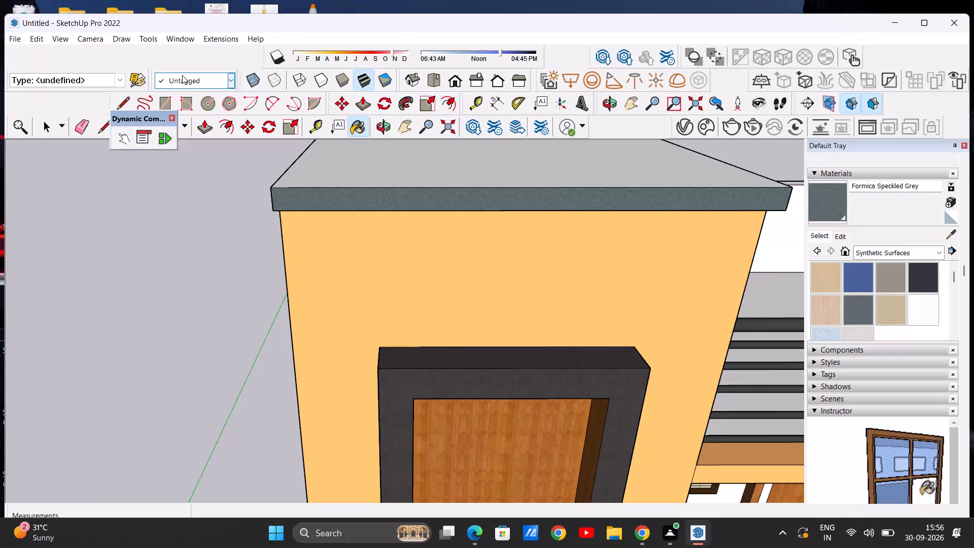
# Examine the whole front elevation and the tower for surfaces that still need a material.
pyautogui.scroll(-11, 205, 224)
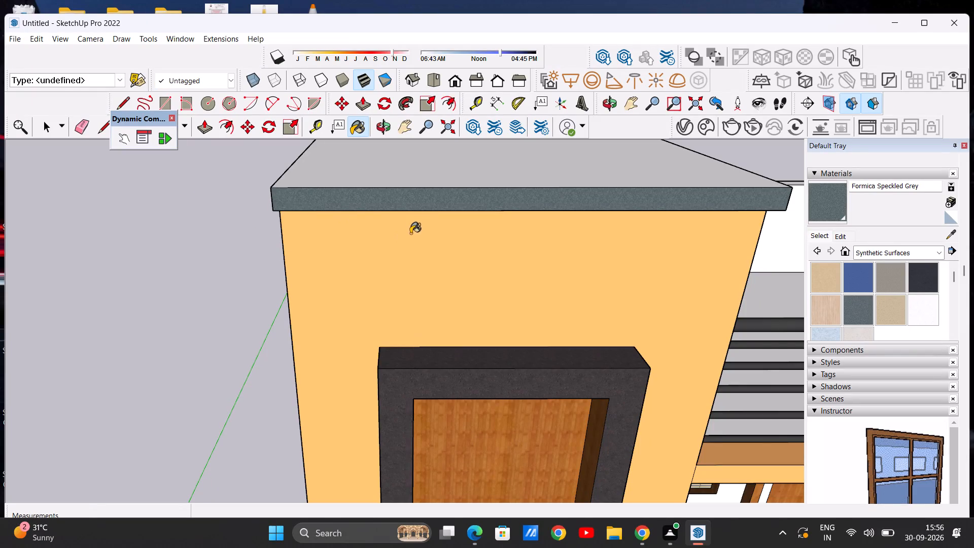
pyautogui.scroll(-20, 410, 233)
pyautogui.scroll(-5, 410, 233)
pyautogui.scroll(5, 425, 380)
pyautogui.scroll(-3, 341, 232)
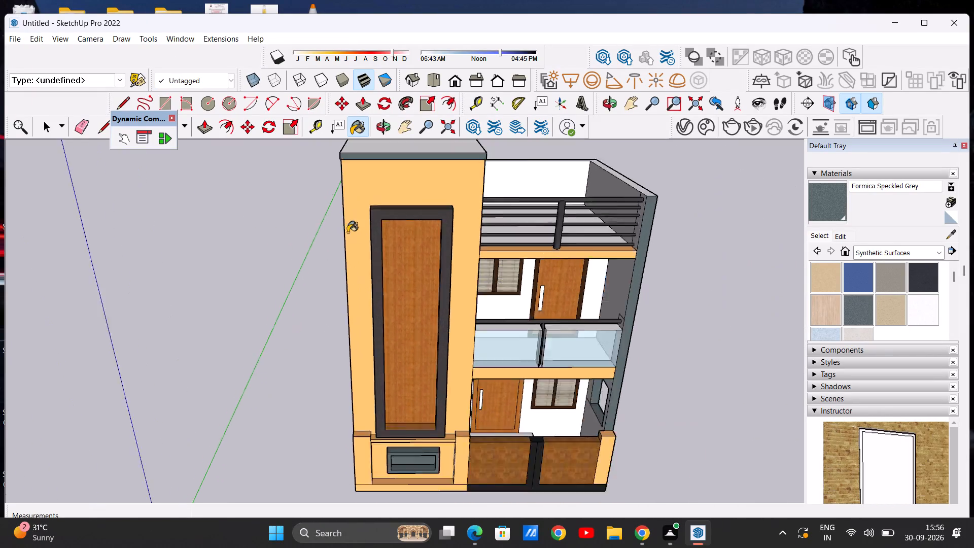
pyautogui.scroll(-11, 347, 232)
pyautogui.moveTo(405, 350); pyautogui.dragTo(401, 246, button='middle')
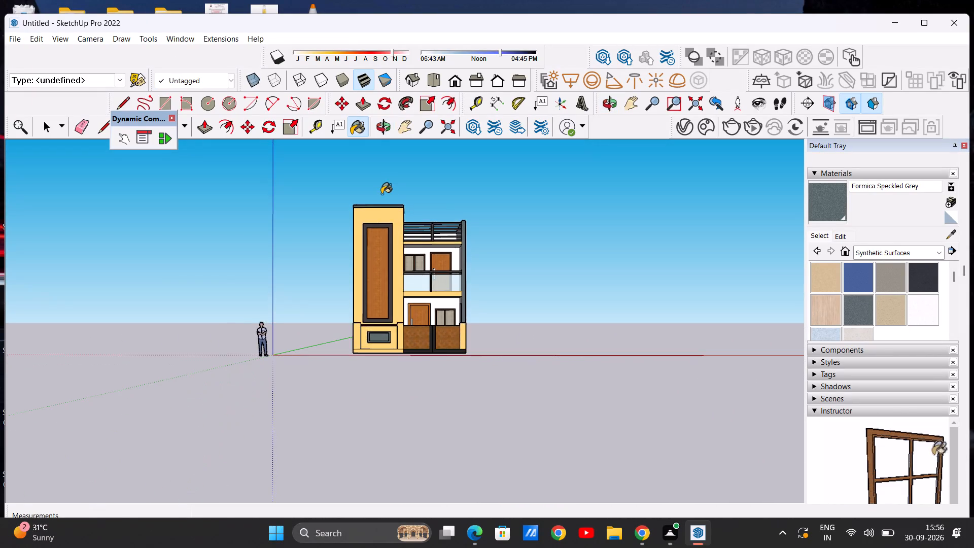
pyautogui.scroll(8, 381, 194)
pyautogui.scroll(5, 409, 226)
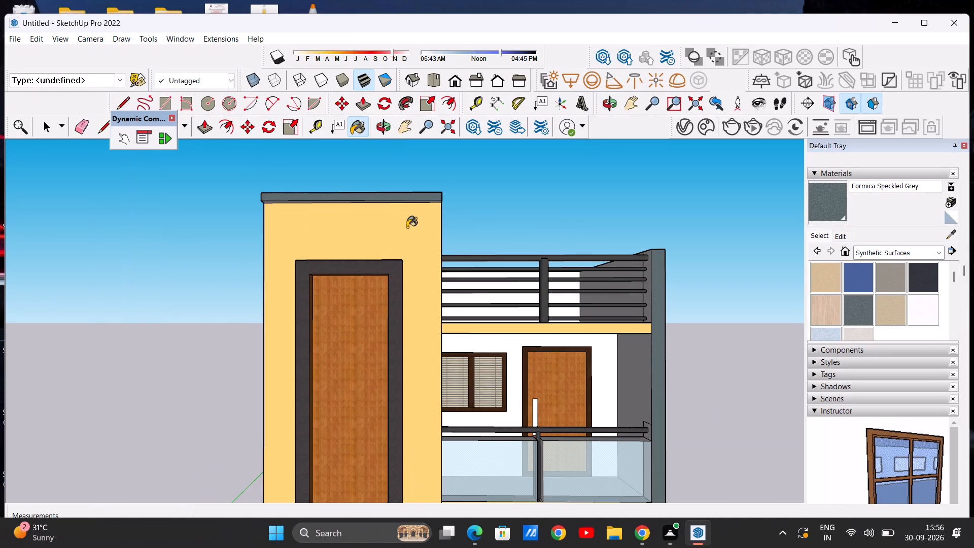
pyautogui.scroll(-14, 407, 227)
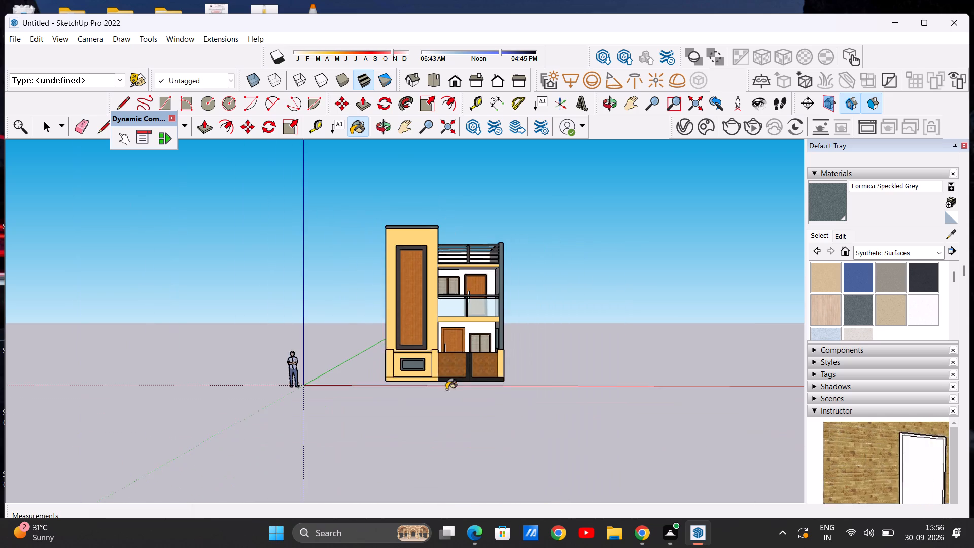
pyautogui.scroll(15, 432, 388)
pyautogui.scroll(-13, 447, 321)
pyautogui.moveTo(446, 307); pyautogui.dragTo(432, 329, button='middle')
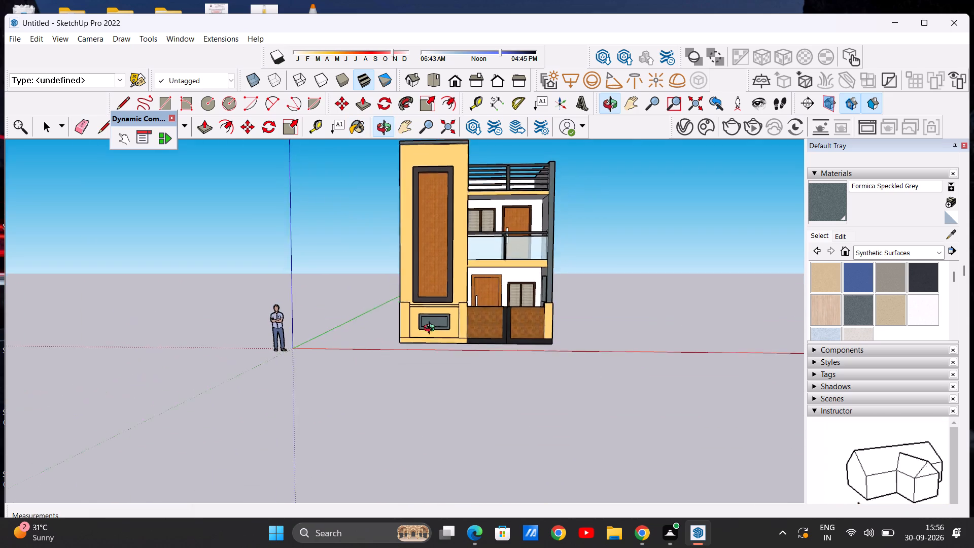
pyautogui.moveTo(432, 329); pyautogui.dragTo(438, 413, button='middle')
pyautogui.moveTo(460, 311); pyautogui.dragTo(458, 264, button='middle')
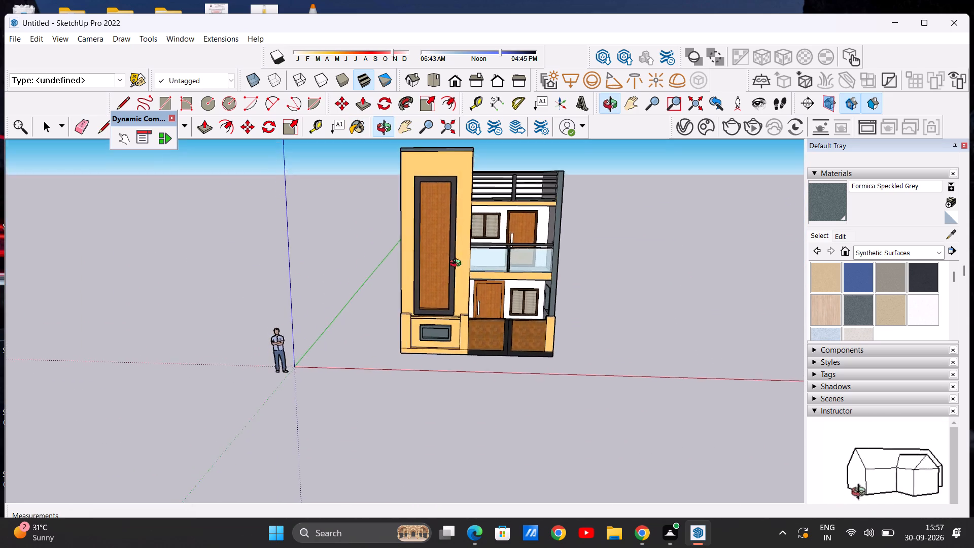
pyautogui.moveTo(458, 264); pyautogui.dragTo(473, 265, button='middle')
pyautogui.scroll(7, 420, 166)
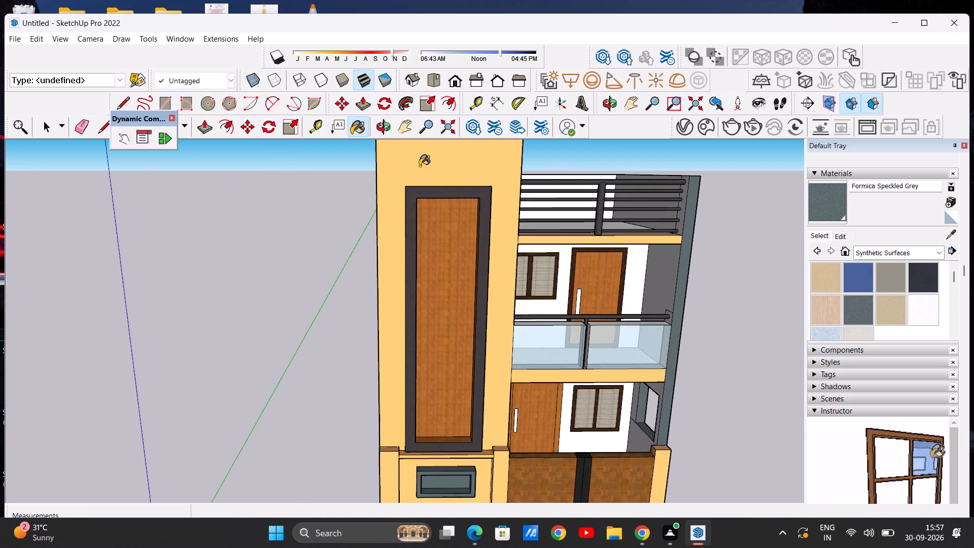
# Paint the two side edges and the rear edge of the tower's roof slab with Formica Speckled Grey.
pyautogui.scroll(-7, 421, 229)
pyautogui.moveTo(426, 171); pyautogui.dragTo(423, 267, button='middle')
pyautogui.scroll(5, 406, 182)
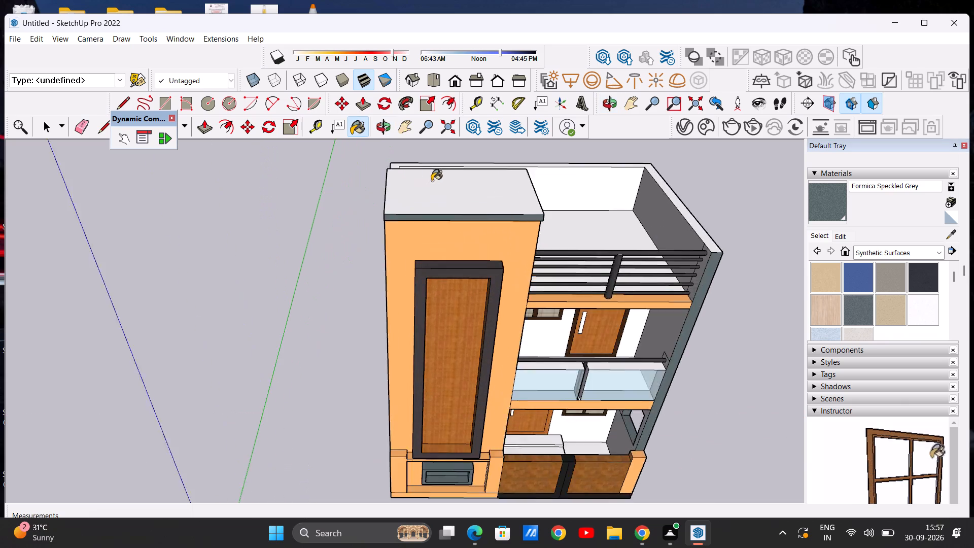
pyautogui.scroll(8, 432, 181)
pyautogui.scroll(-7, 433, 194)
pyautogui.moveTo(347, 229); pyautogui.dragTo(506, 198, button='middle')
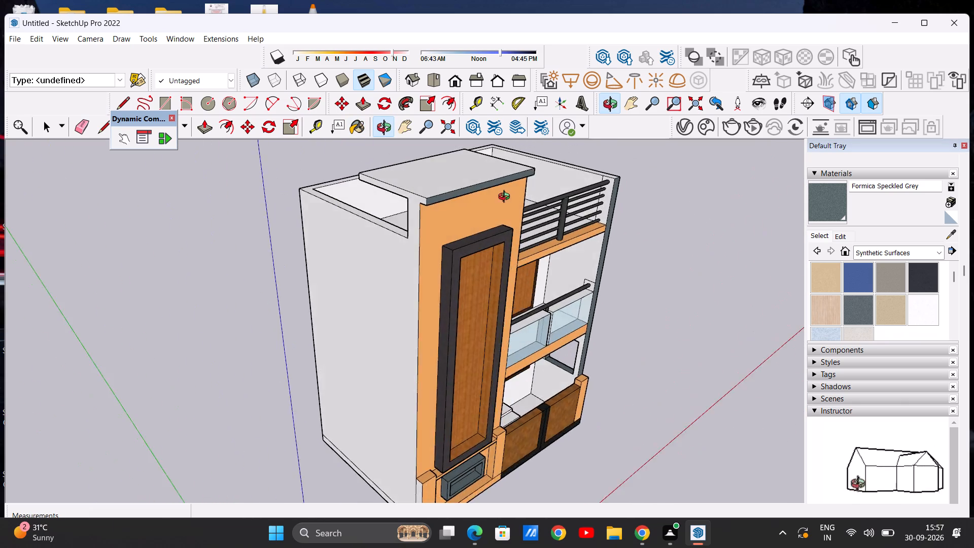
pyautogui.moveTo(506, 198); pyautogui.dragTo(446, 185, button='middle')
pyautogui.scroll(14, 390, 185)
pyautogui.click(403, 192)
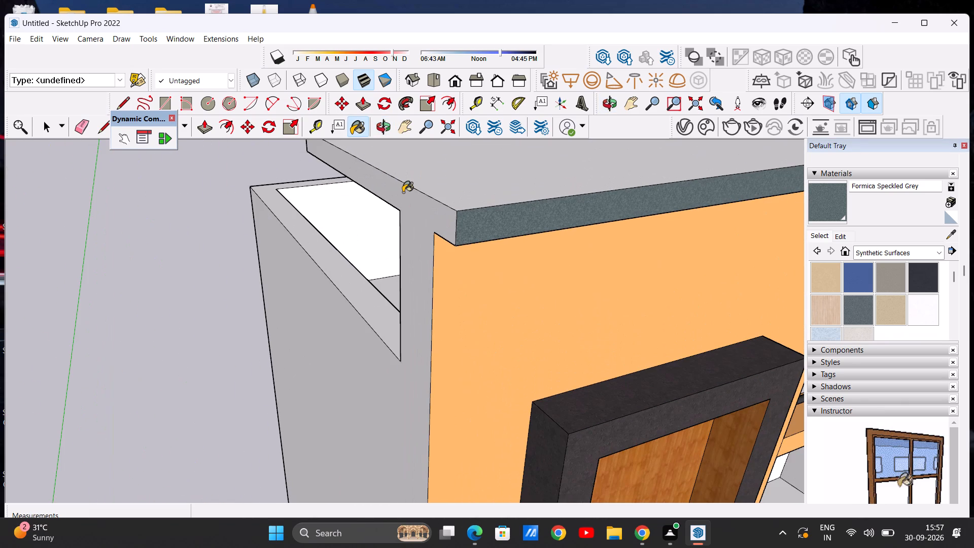
pyautogui.scroll(-11, 333, 219)
pyautogui.moveTo(435, 213); pyautogui.dragTo(158, 194, button='middle')
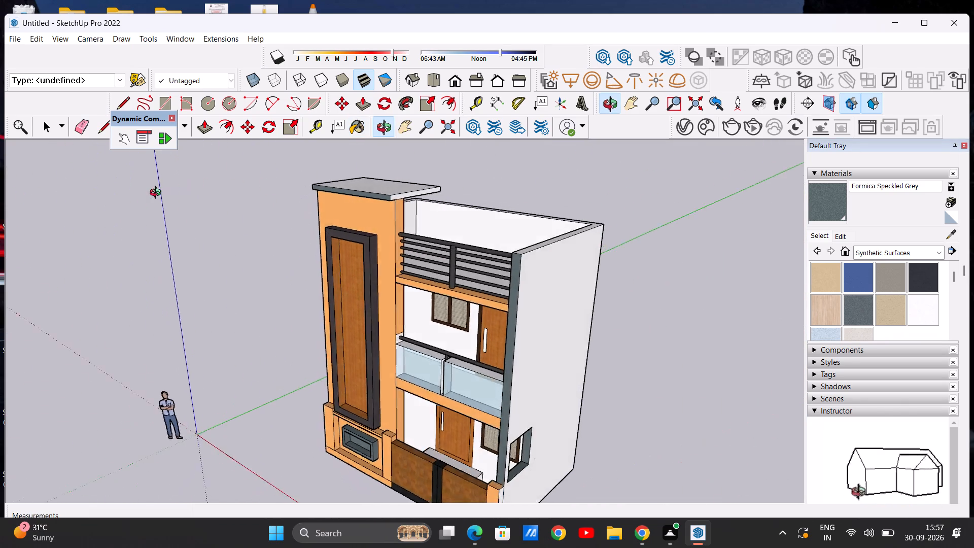
pyautogui.moveTo(158, 194); pyautogui.dragTo(146, 207, button='middle')
pyautogui.scroll(12, 368, 182)
pyautogui.click(384, 223)
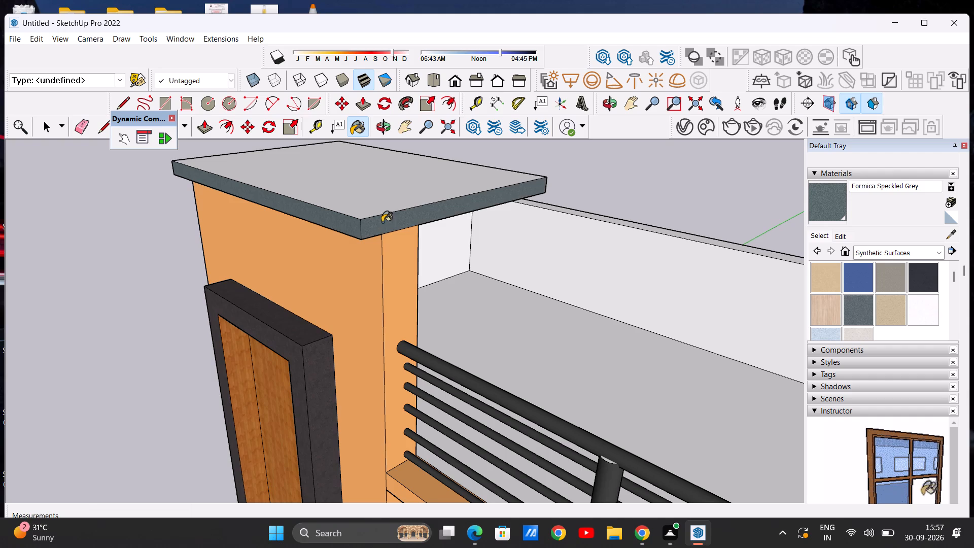
pyautogui.scroll(-11, 363, 205)
pyautogui.moveTo(479, 193); pyautogui.dragTo(72, 195, button='middle')
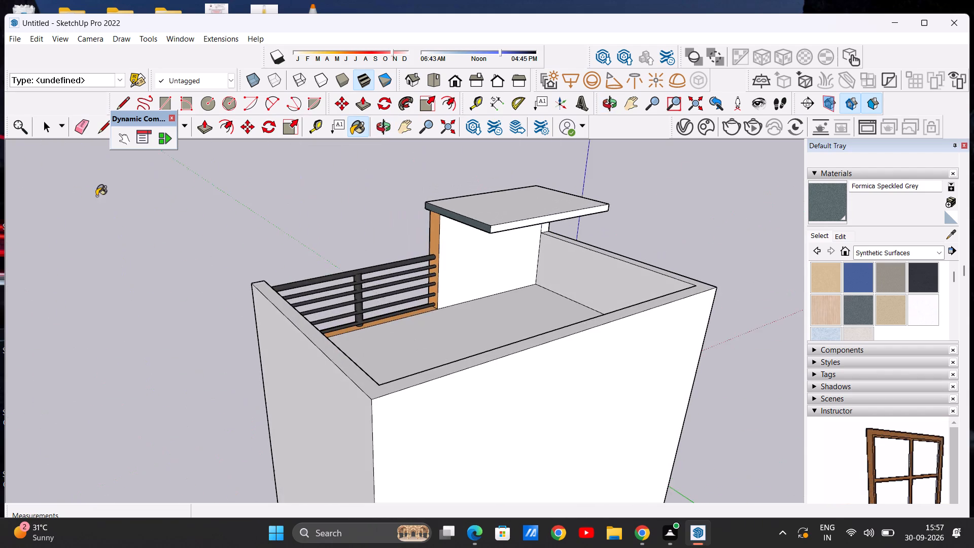
pyautogui.scroll(11, 542, 225)
pyautogui.click(459, 225)
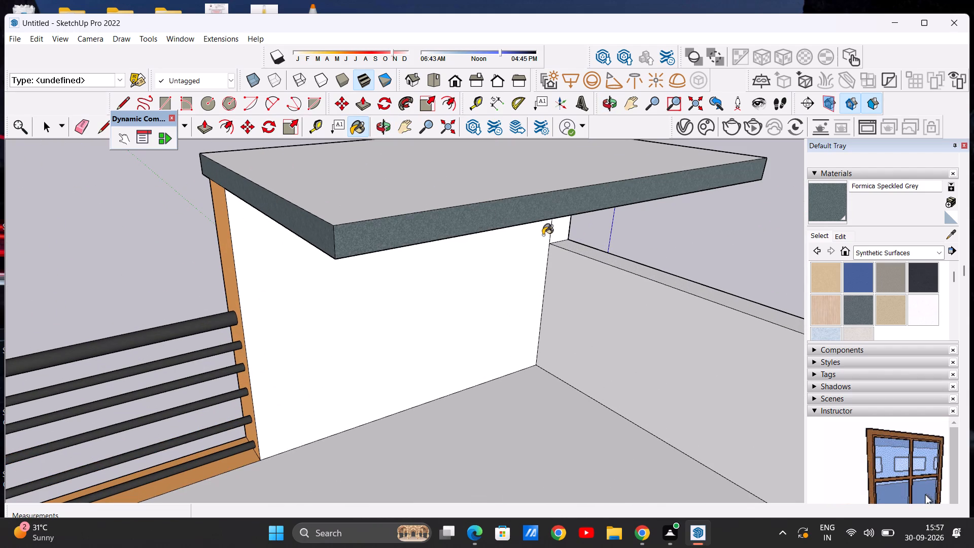
# Paint the top face of the tower's roof slab with Formica Beige.
pyautogui.click(818, 280)
pyautogui.click(394, 185)
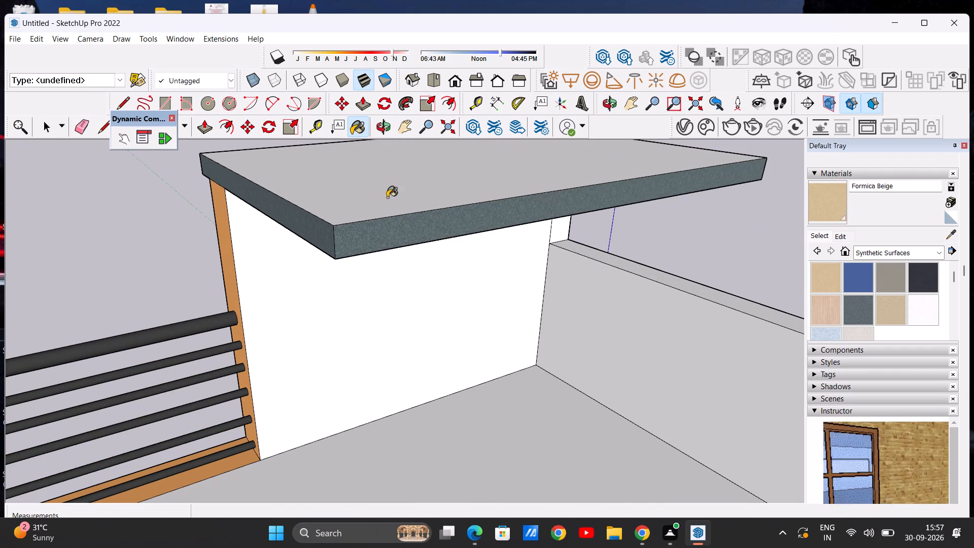
# Examine the front elevation with the tower roof slab's edges for surfaces that remain unpainted.
pyautogui.scroll(-12, 400, 220)
pyautogui.moveTo(279, 206); pyautogui.dragTo(608, 190, button='middle')
pyautogui.moveTo(175, 285); pyautogui.dragTo(525, 218, button='middle')
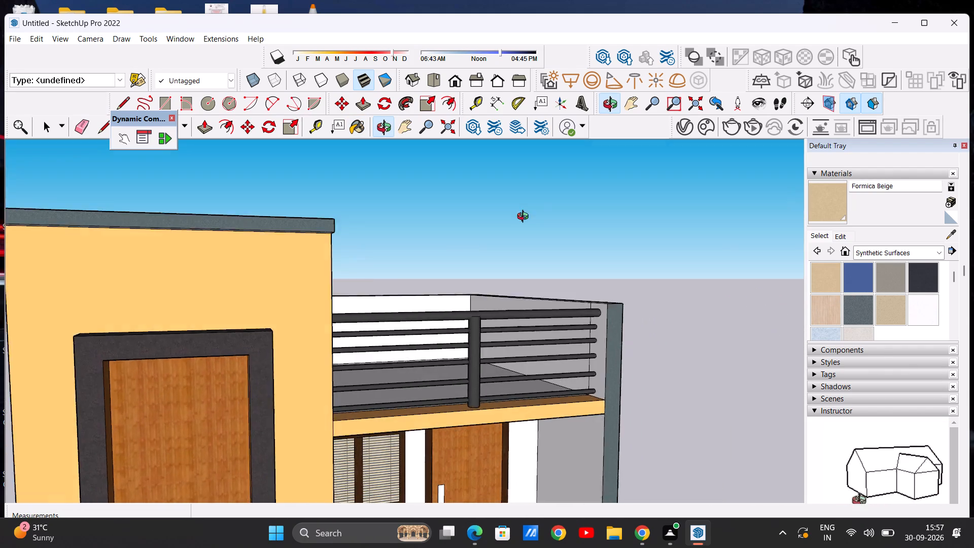
pyautogui.moveTo(525, 218); pyautogui.dragTo(443, 216, button='middle')
pyautogui.scroll(-12, 392, 244)
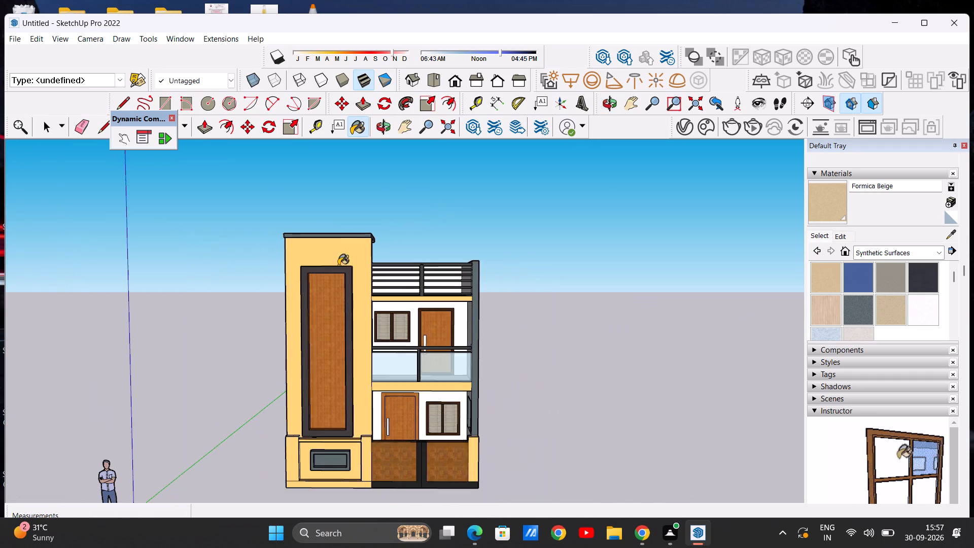
pyautogui.moveTo(338, 267); pyautogui.dragTo(362, 252, button='middle')
pyautogui.scroll(8, 382, 239)
pyautogui.scroll(-10, 342, 253)
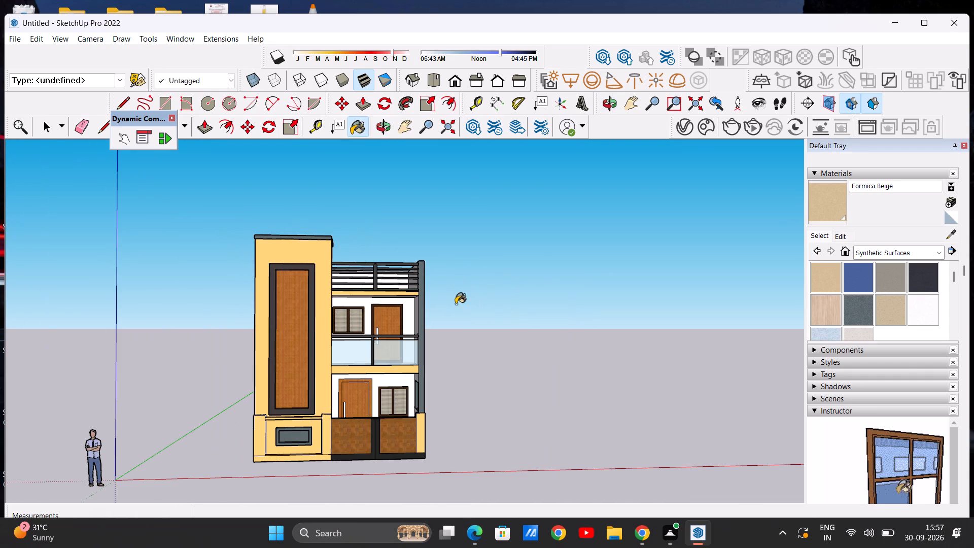
pyautogui.scroll(-7, 340, 286)
# Examine the balcony recesses and the undersides of the floor slabs above them for missing materials.
pyautogui.scroll(18, 273, 320)
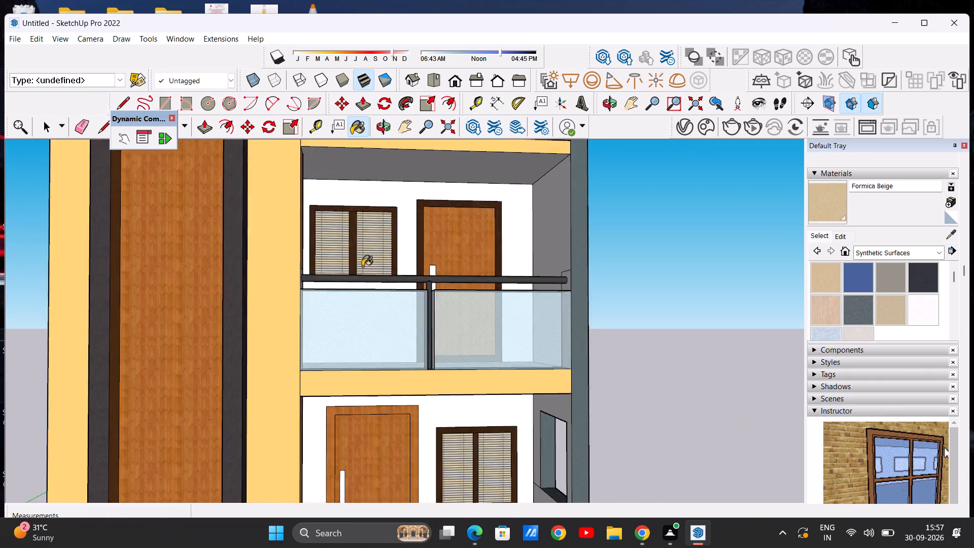
pyautogui.moveTo(366, 261); pyautogui.dragTo(317, 252, button='middle')
pyautogui.scroll(-1, 318, 255)
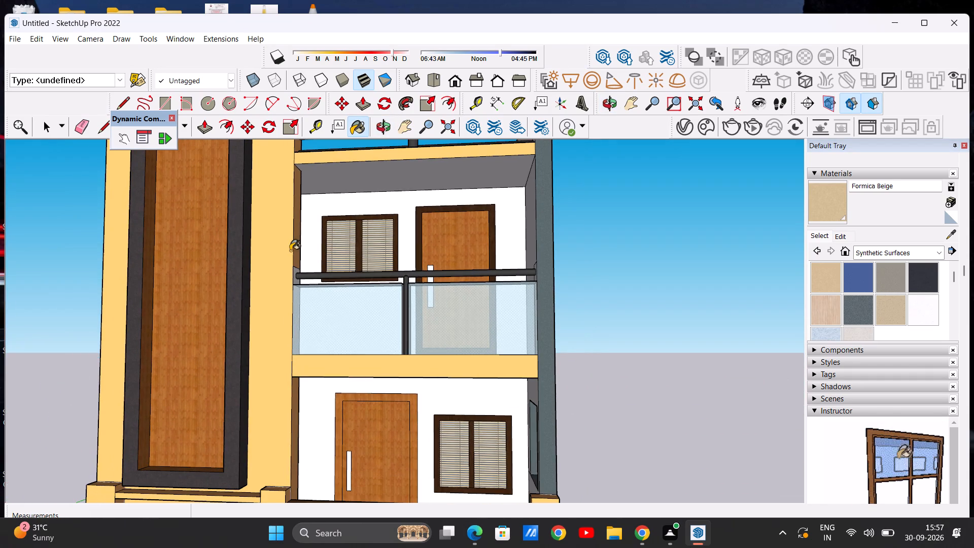
pyautogui.scroll(-4, 347, 251)
pyautogui.scroll(4, 324, 241)
pyautogui.scroll(-6, 367, 251)
pyautogui.moveTo(377, 238); pyautogui.dragTo(348, 255, button='middle')
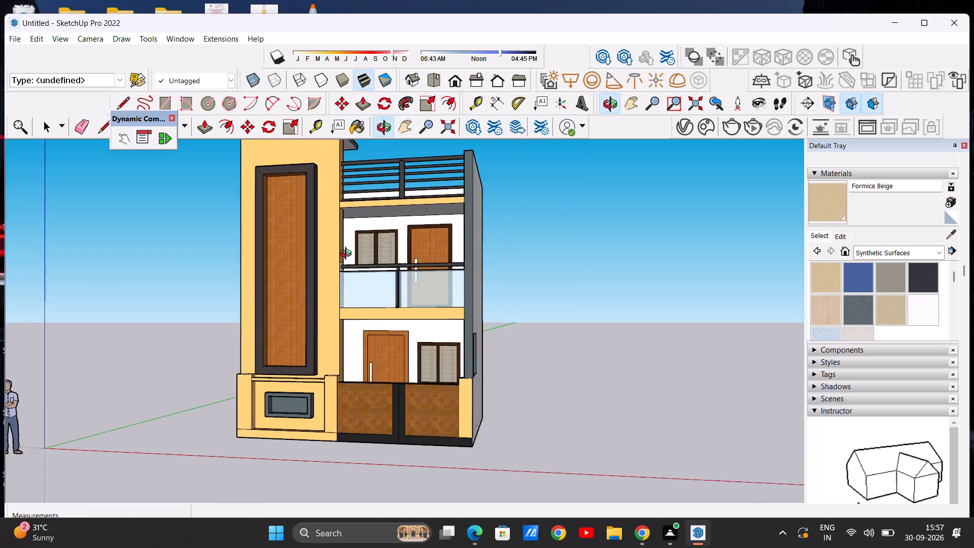
pyautogui.moveTo(348, 255); pyautogui.dragTo(394, 199, button='middle')
pyautogui.scroll(7, 433, 231)
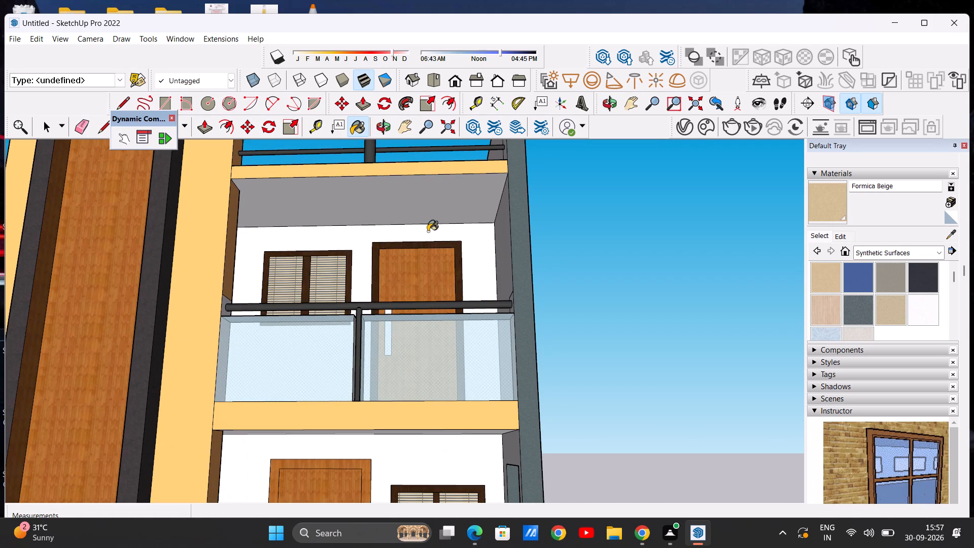
pyautogui.scroll(-11, 346, 191)
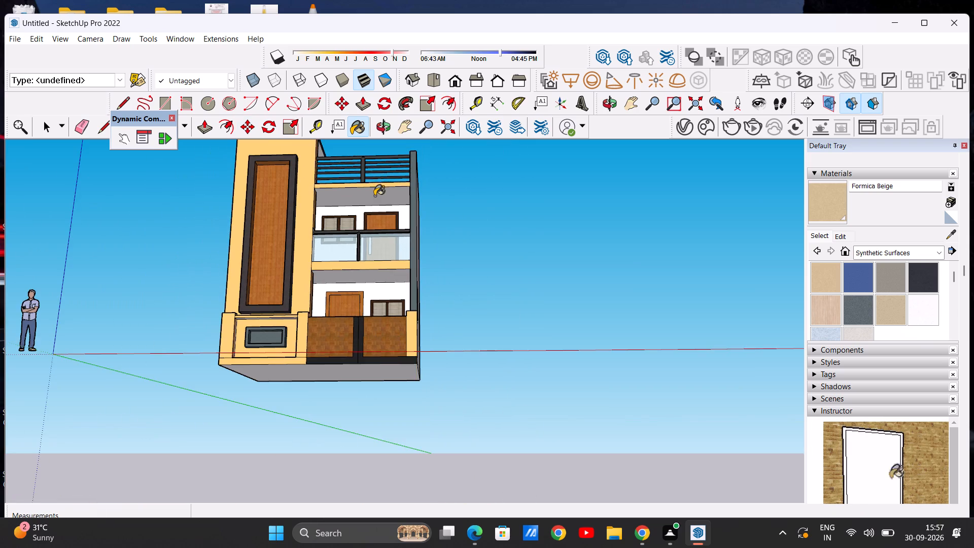
pyautogui.moveTo(382, 214); pyautogui.dragTo(375, 168, button='middle')
pyautogui.scroll(9, 344, 207)
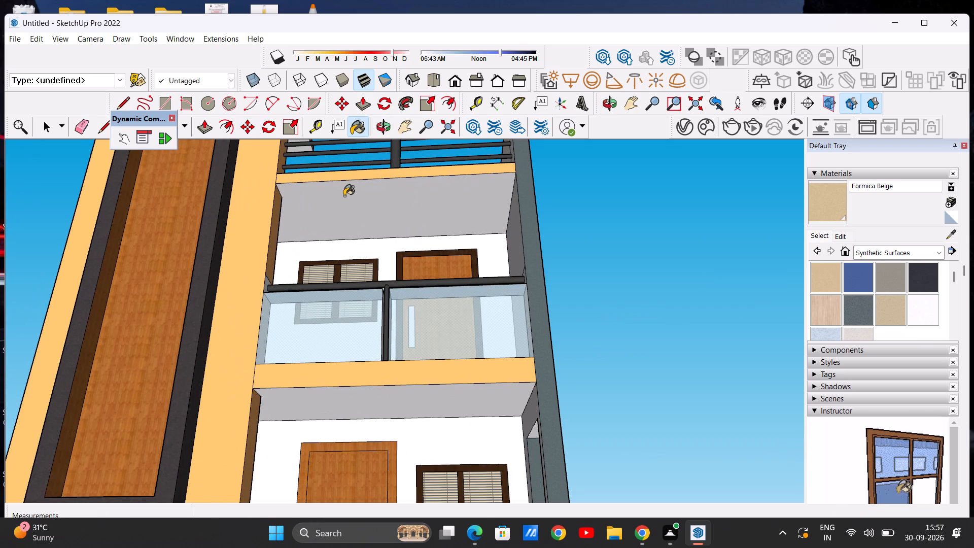
pyautogui.press('space')
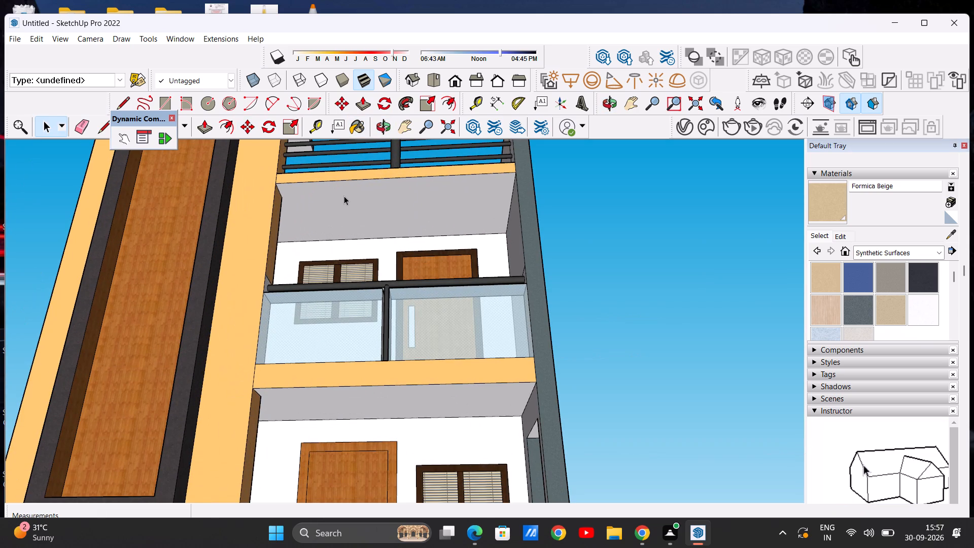
# Review the complete front elevation of the house from a distance and closer up.
pyautogui.scroll(-12, 337, 287)
pyautogui.moveTo(257, 279); pyautogui.dragTo(262, 392, button='middle')
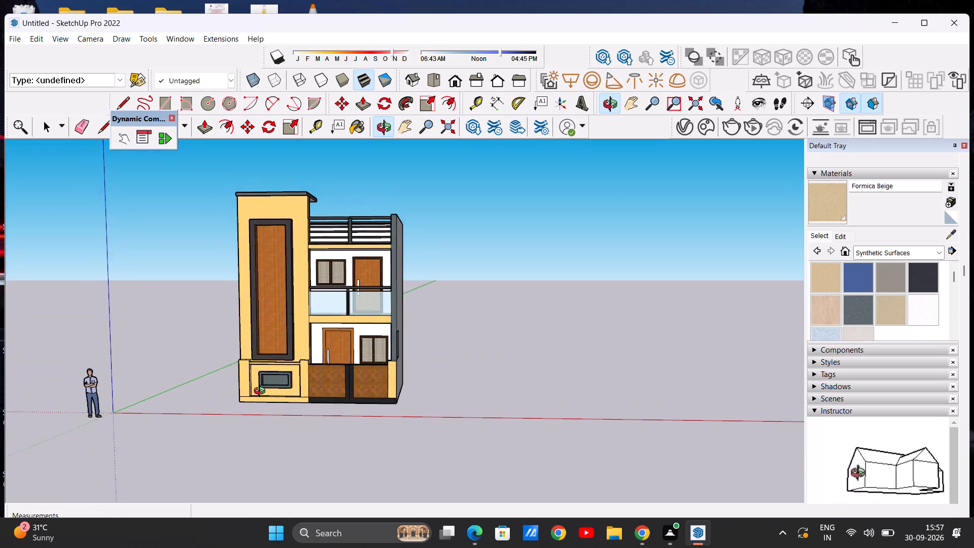
pyautogui.moveTo(262, 392); pyautogui.dragTo(276, 388, button='middle')
pyautogui.scroll(-5, 280, 382)
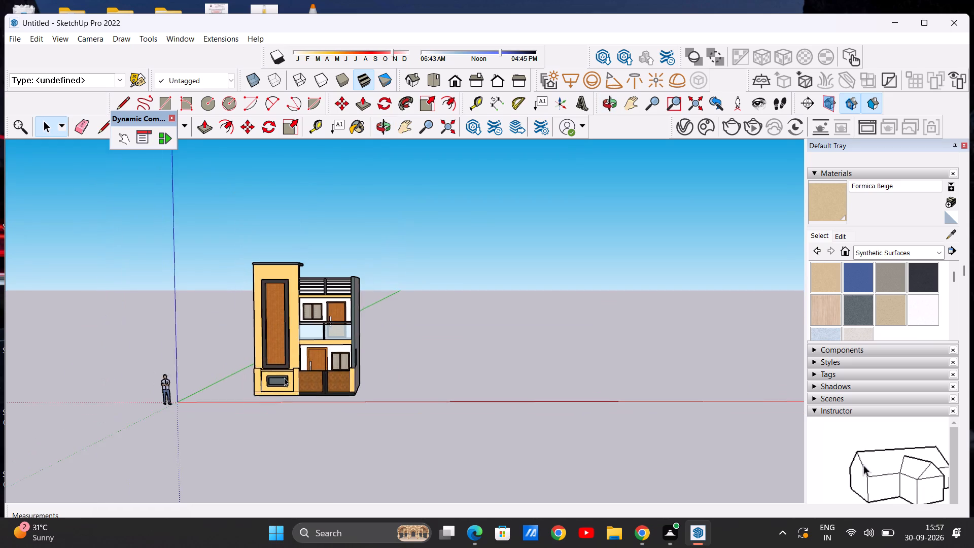
pyautogui.scroll(-1, 284, 378)
pyautogui.scroll(7, 284, 276)
pyautogui.scroll(6, 285, 323)
pyautogui.scroll(-5, 304, 323)
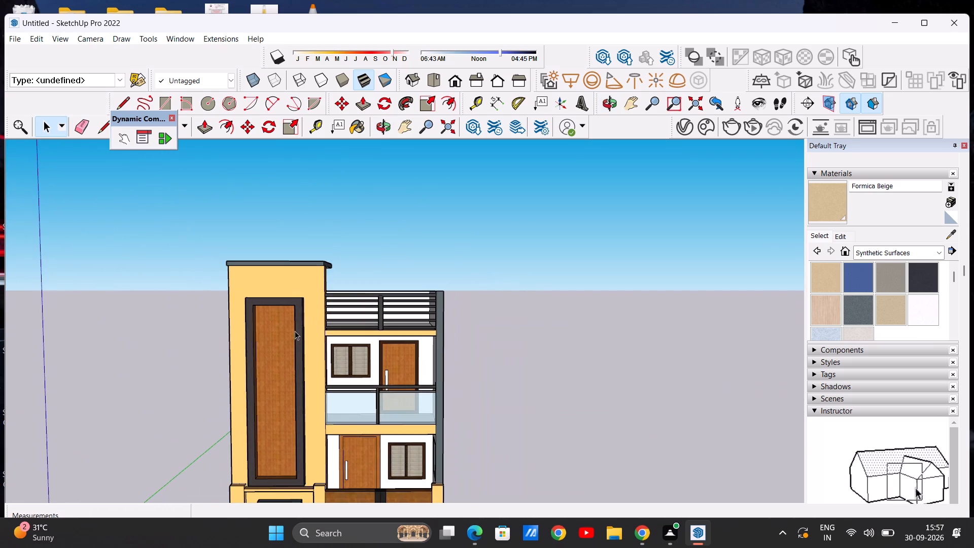
pyautogui.scroll(5, 294, 332)
pyautogui.scroll(-8, 314, 304)
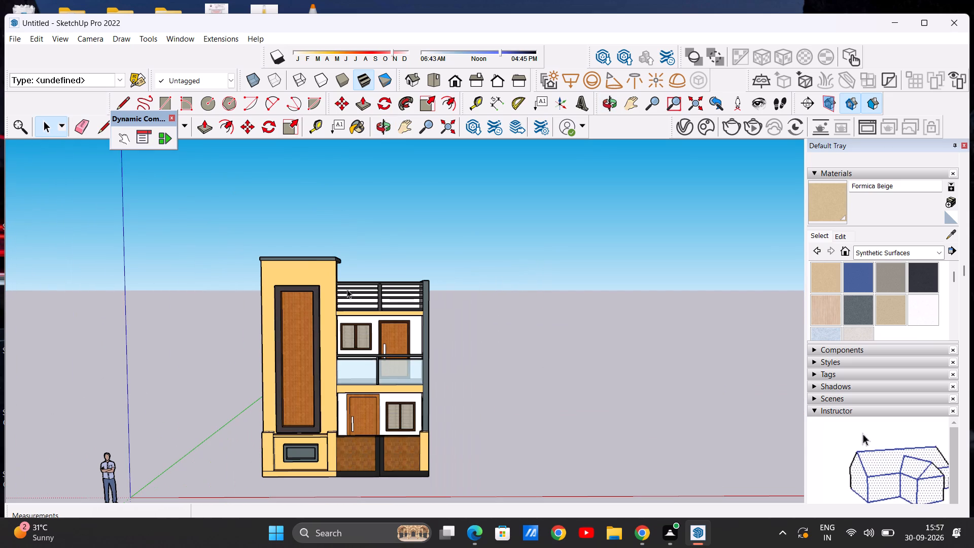
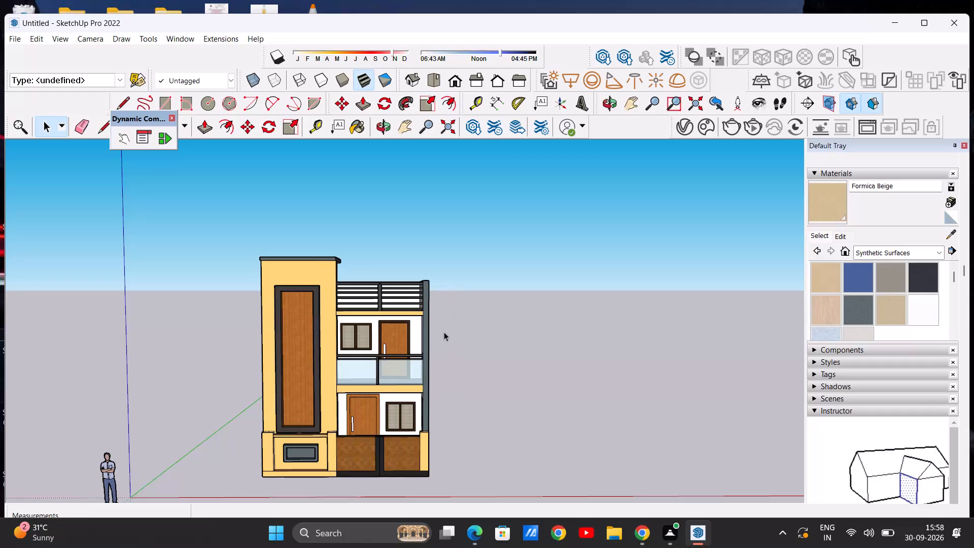
# Examine the front elevation and the upper balcony recess for surfaces that still lack a material.
pyautogui.scroll(8, 349, 355)
pyautogui.scroll(-10, 415, 335)
pyautogui.scroll(7, 356, 333)
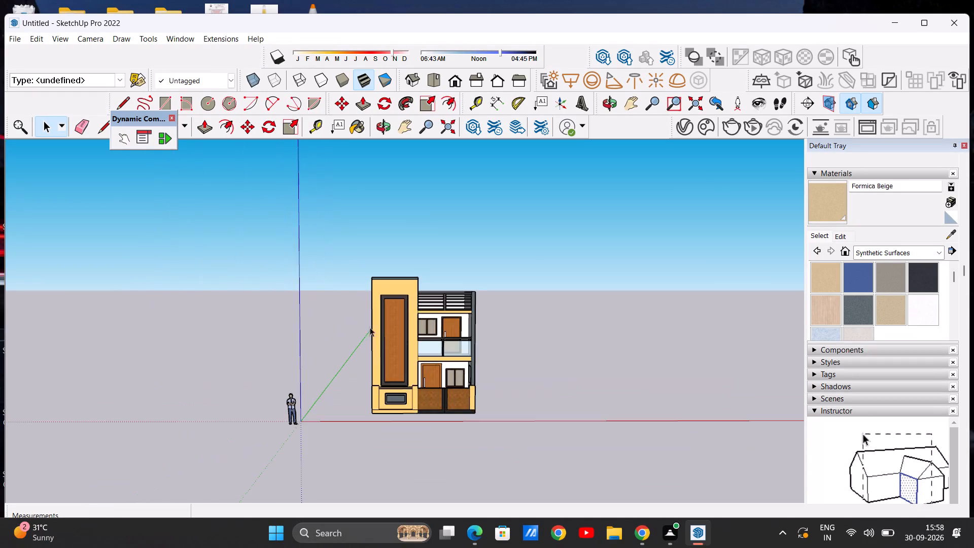
pyautogui.scroll(9, 370, 327)
pyautogui.moveTo(407, 324); pyautogui.dragTo(402, 289, button='middle')
pyautogui.scroll(1, 398, 291)
pyautogui.scroll(-9, 380, 314)
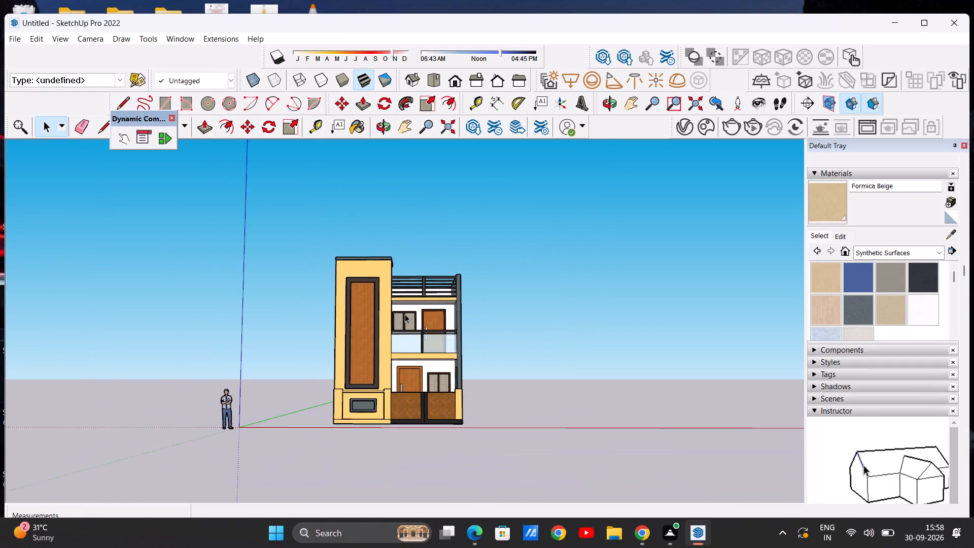
pyautogui.scroll(13, 405, 314)
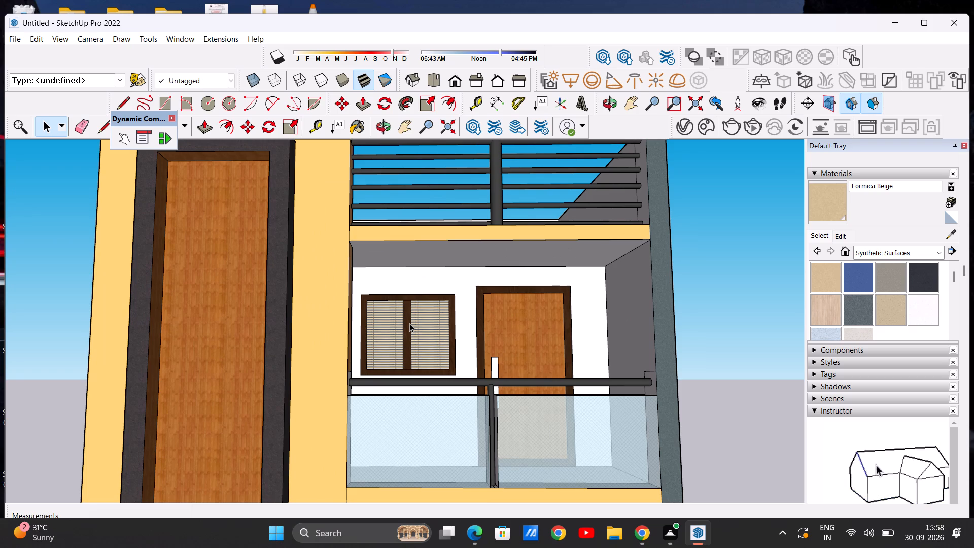
pyautogui.scroll(-8, 412, 309)
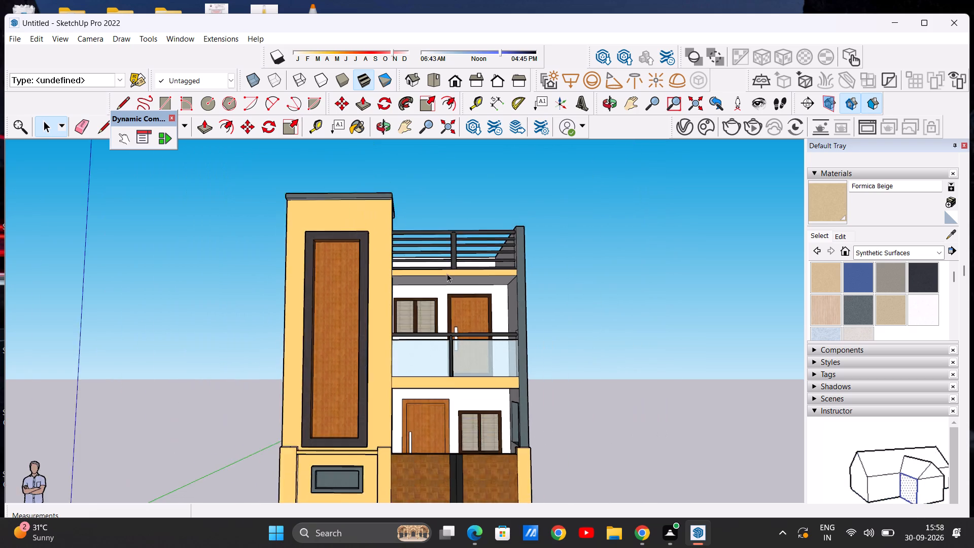
pyautogui.scroll(-3, 447, 273)
pyautogui.scroll(-4, 396, 334)
pyautogui.scroll(7, 427, 389)
pyautogui.scroll(-3, 359, 337)
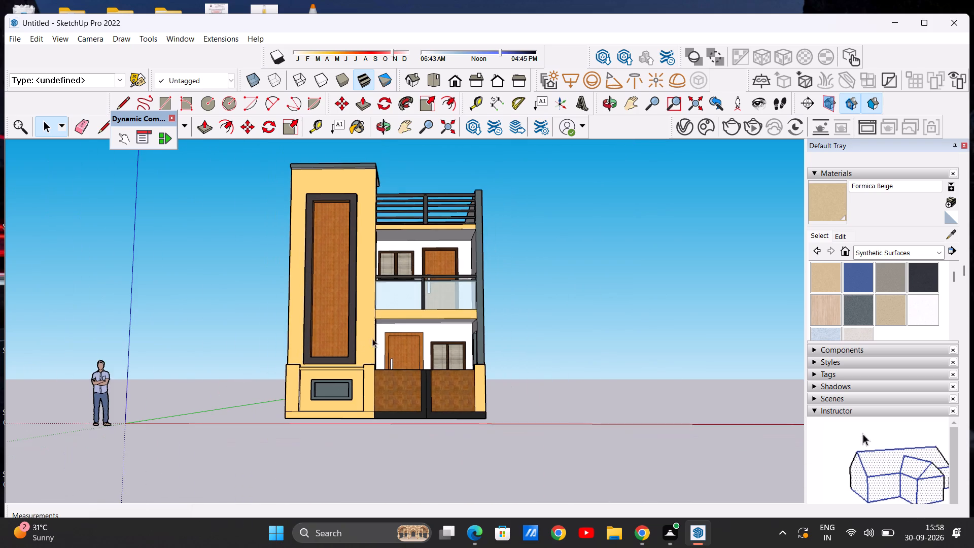
pyautogui.scroll(12, 363, 321)
pyautogui.scroll(-12, 356, 329)
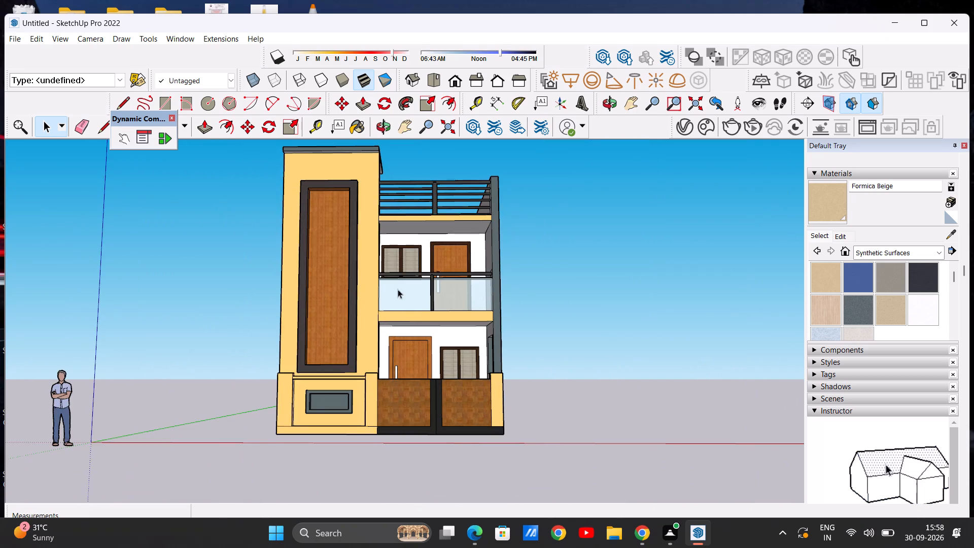
# Paint the base strip and the lower front pillar's side face on the tower-side wall with Formica Speckled Grey.
pyautogui.moveTo(305, 330); pyautogui.dragTo(273, 249, button='middle')
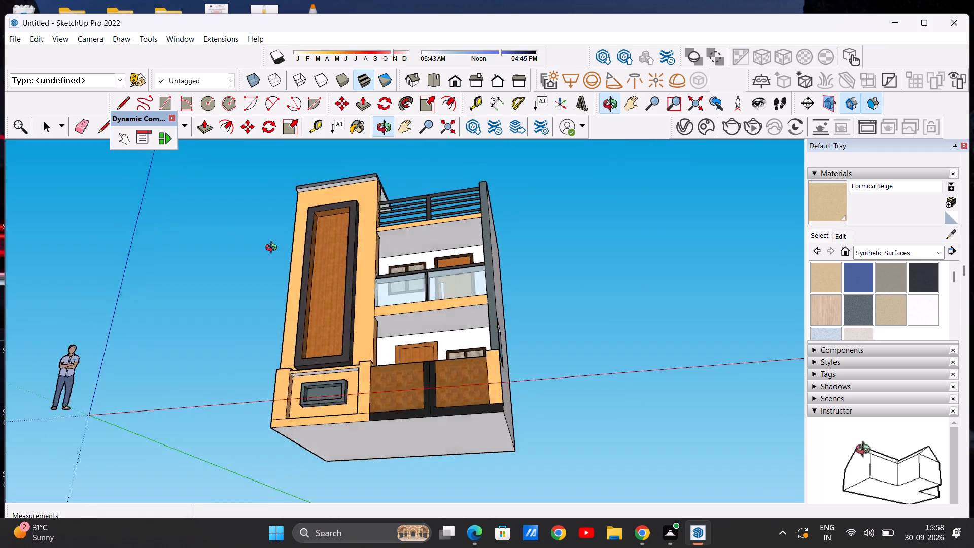
pyautogui.moveTo(273, 249); pyautogui.dragTo(531, 355, button='middle')
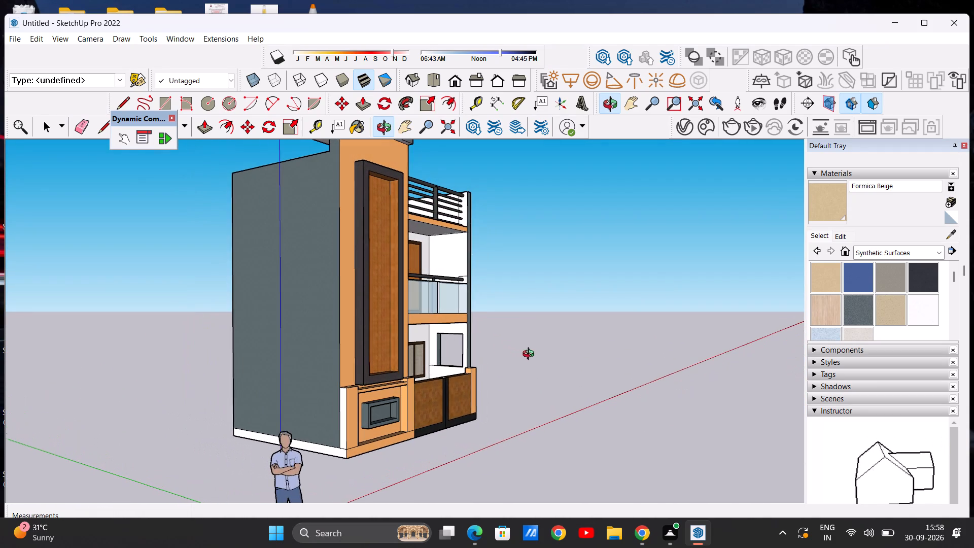
pyautogui.moveTo(531, 355); pyautogui.dragTo(531, 355, button='middle')
pyautogui.scroll(7, 331, 500)
pyautogui.scroll(-4, 314, 391)
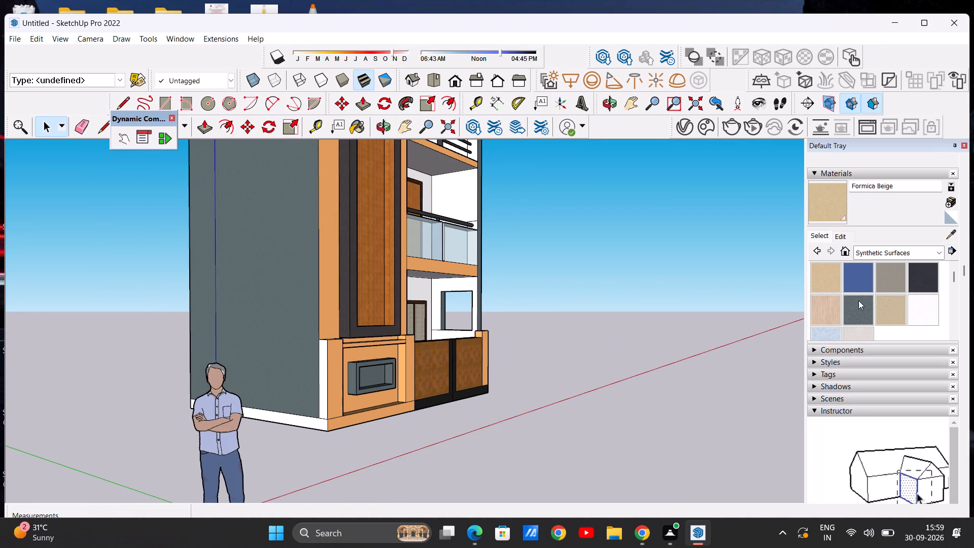
pyautogui.click(858, 302)
pyautogui.scroll(6, 322, 435)
pyautogui.click(311, 419)
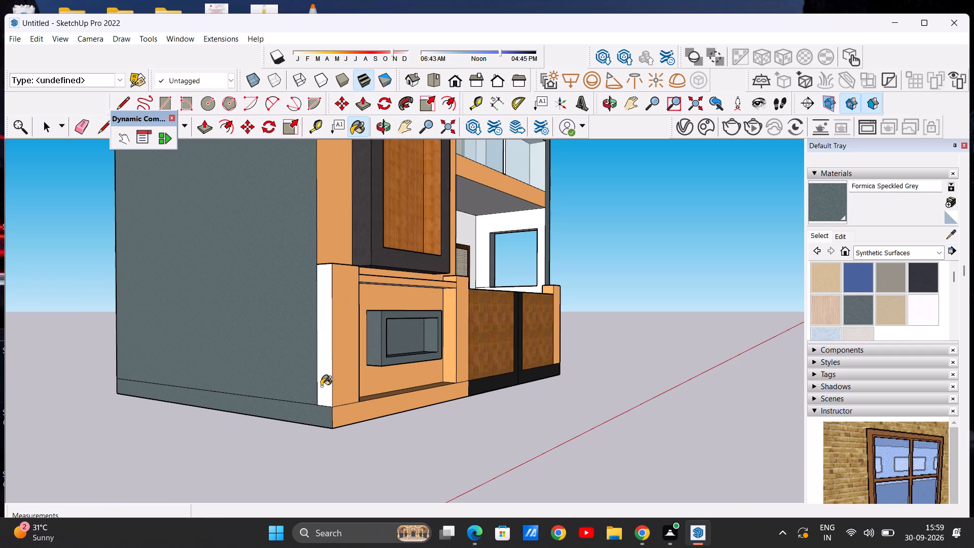
pyautogui.click(321, 386)
pyautogui.scroll(-12, 225, 385)
# Paint the side wall opposite the tower and its front gate pillar's side face with Formica Speckled Grey.
pyautogui.moveTo(405, 368); pyautogui.dragTo(357, 369, button='middle')
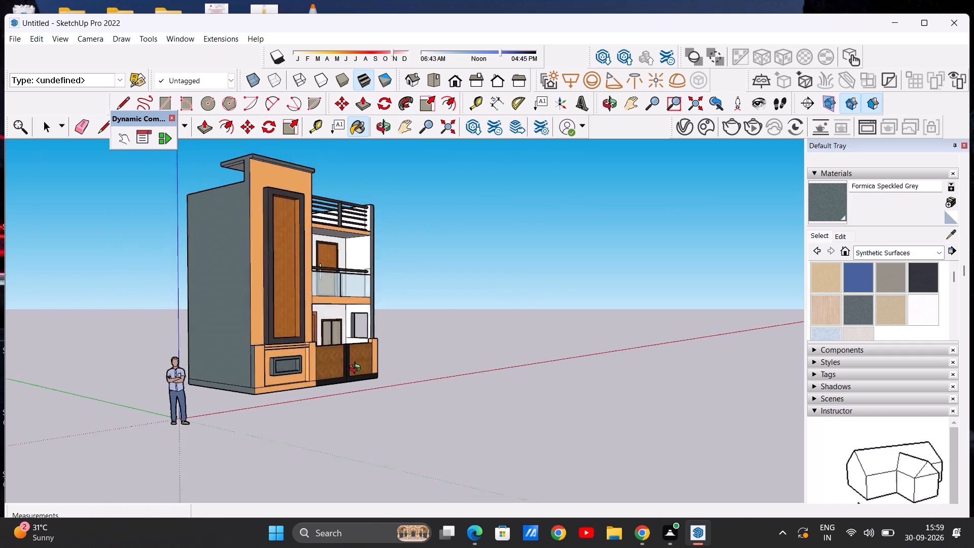
pyautogui.moveTo(357, 369); pyautogui.dragTo(0, 391, button='middle')
pyautogui.scroll(17, 548, 382)
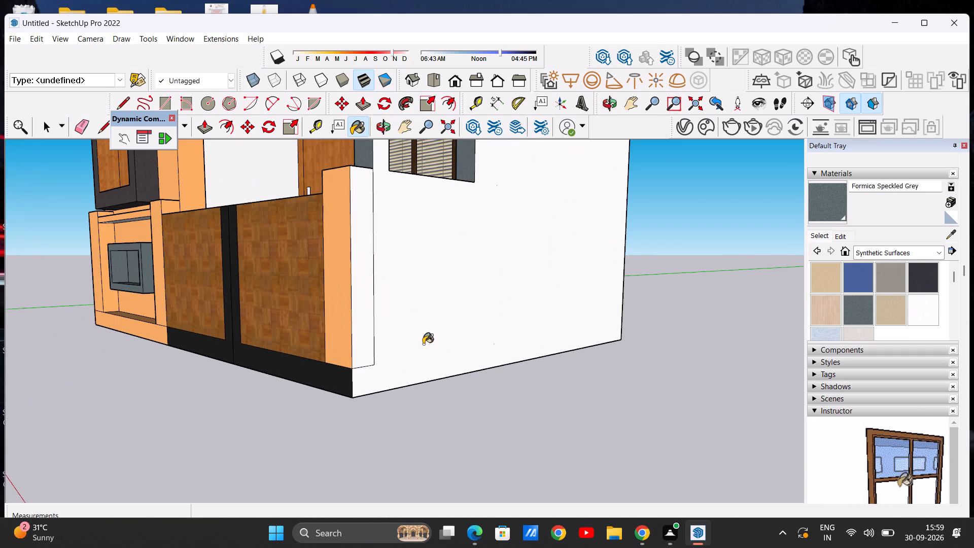
pyautogui.click(366, 326)
pyautogui.click(408, 334)
pyautogui.scroll(-3, 416, 391)
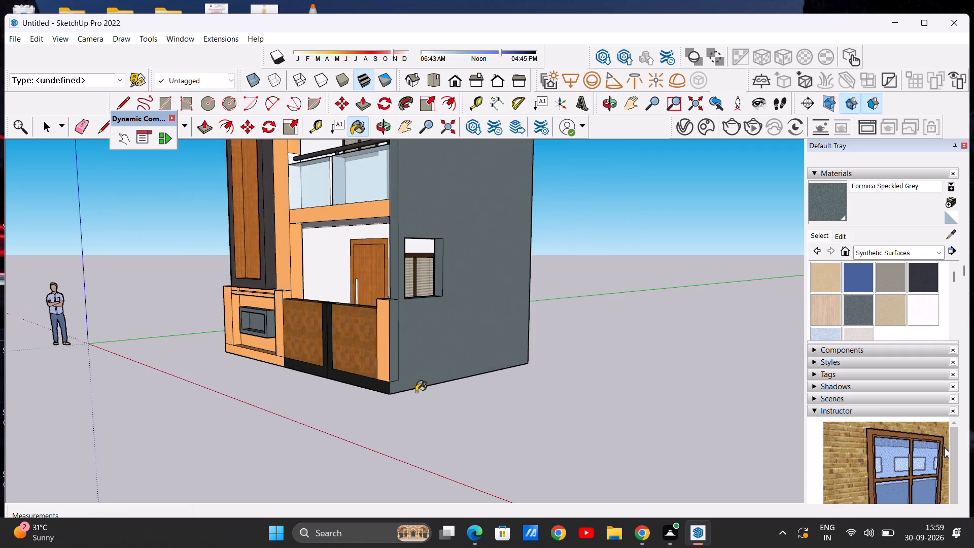
# Paint the house's rear wall and the base strip below it with Formica Speckled Grey.
pyautogui.scroll(-19, 416, 392)
pyautogui.scroll(6, 429, 310)
pyautogui.moveTo(468, 331); pyautogui.dragTo(354, 332, button='middle')
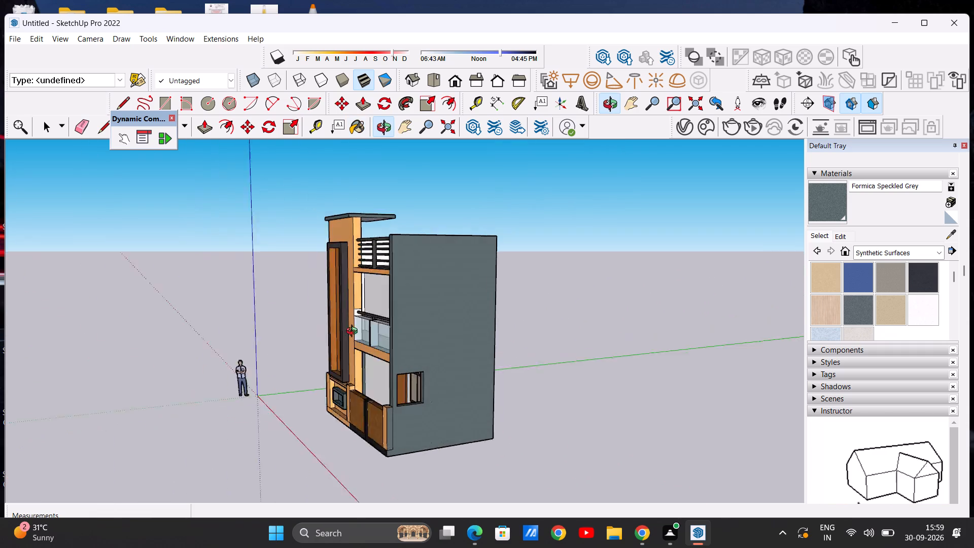
pyautogui.moveTo(354, 332); pyautogui.dragTo(81, 339, button='middle')
pyautogui.scroll(6, 578, 281)
pyautogui.click(316, 298)
pyautogui.scroll(-9, 423, 316)
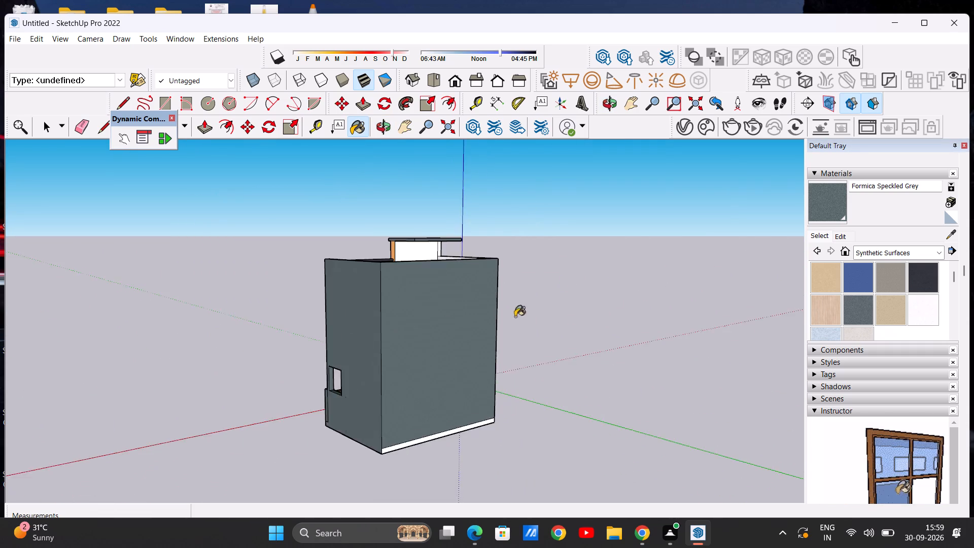
pyautogui.scroll(-4, 515, 317)
pyautogui.moveTo(388, 320); pyautogui.dragTo(261, 311, button='middle')
pyautogui.scroll(20, 354, 383)
pyautogui.scroll(1, 354, 383)
pyautogui.click(407, 407)
pyautogui.scroll(-4, 415, 407)
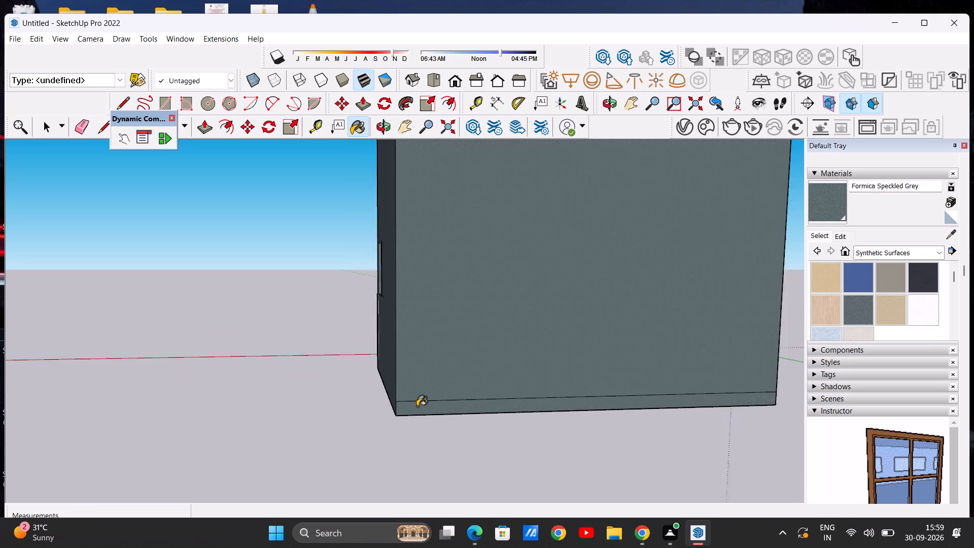
# Paint the handle of the upper-floor balcony door with Formica Speckled Grey.
pyautogui.scroll(-18, 417, 406)
pyautogui.moveTo(330, 385); pyautogui.dragTo(732, 371, button='middle')
pyautogui.moveTo(337, 375); pyautogui.dragTo(634, 358, button='middle')
pyautogui.scroll(15, 404, 311)
pyautogui.scroll(6, 414, 315)
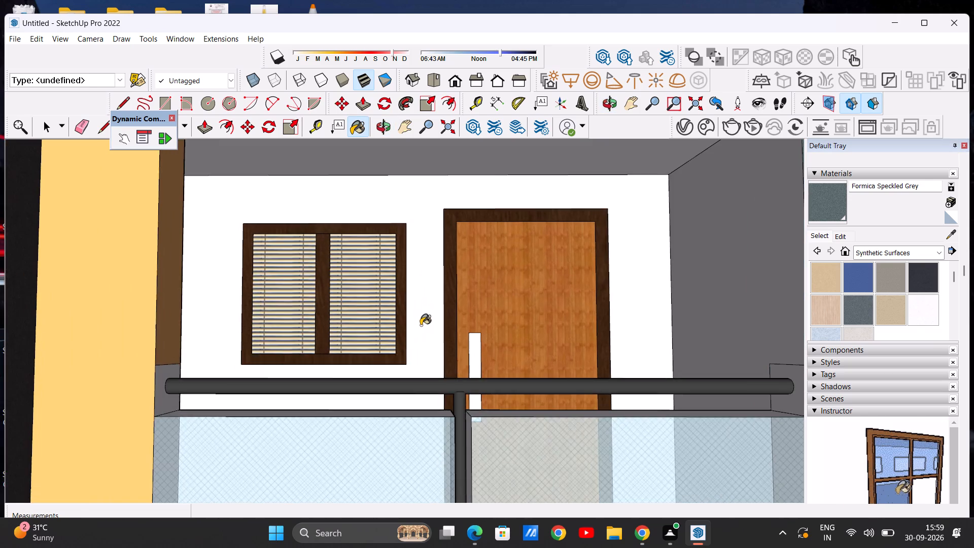
pyautogui.scroll(8, 421, 325)
pyautogui.scroll(-12, 421, 338)
pyautogui.scroll(2, 504, 344)
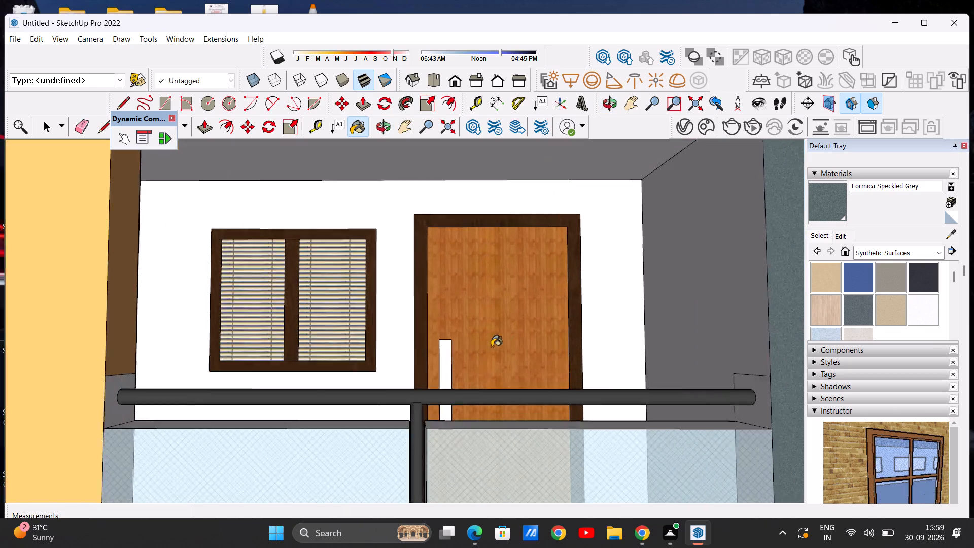
pyautogui.scroll(11, 492, 347)
pyautogui.click(413, 355)
pyautogui.scroll(-13, 416, 355)
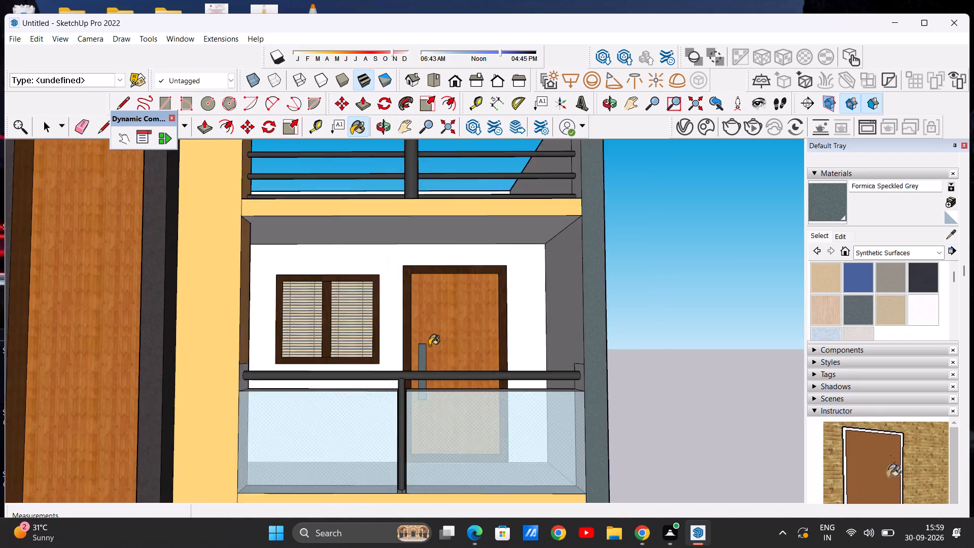
# Paint the handle of the ground-floor entrance door with Formica Speckled Grey.
pyautogui.scroll(-19, 429, 346)
pyautogui.scroll(18, 402, 390)
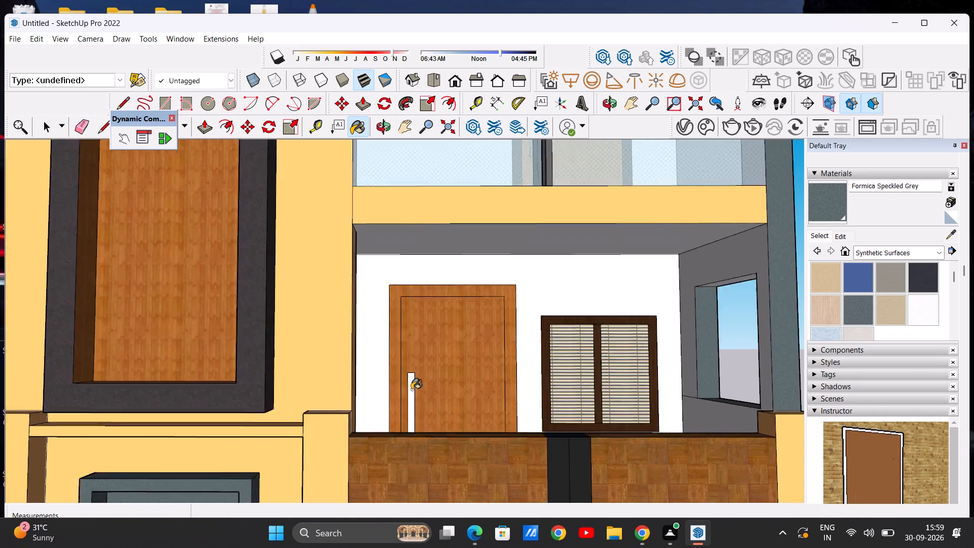
pyautogui.scroll(4, 411, 390)
pyautogui.click(411, 389)
pyautogui.scroll(-20, 407, 405)
pyautogui.scroll(-4, 407, 405)
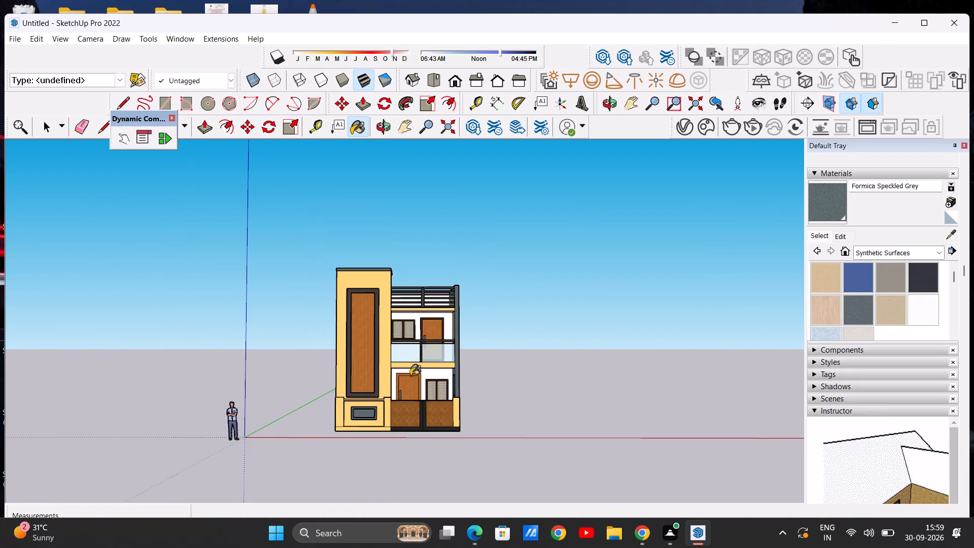
# Examine the walls, doors and windows inside the upper and ground-floor recesses for missing materials.
pyautogui.scroll(16, 433, 322)
pyautogui.scroll(8, 342, 293)
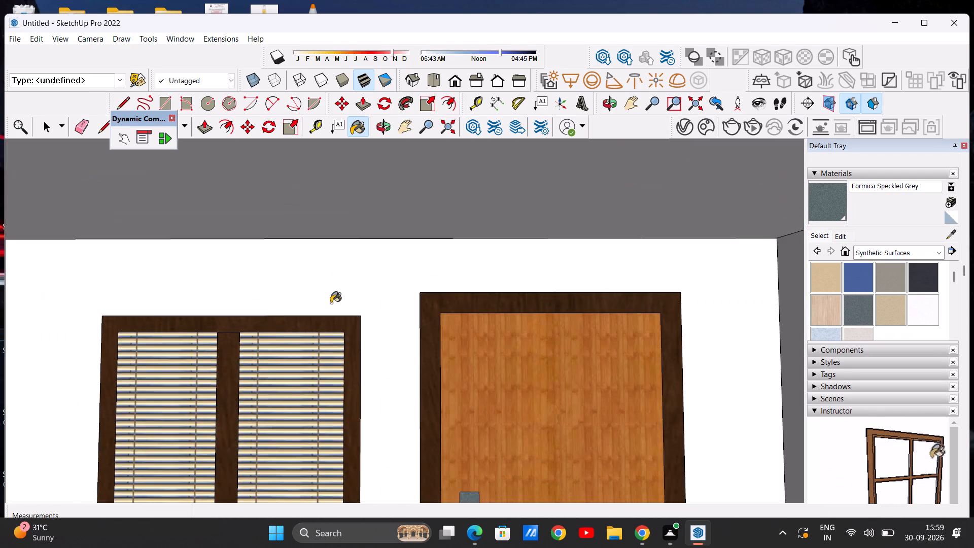
pyautogui.scroll(6, 331, 303)
pyautogui.scroll(-14, 392, 293)
pyautogui.middleClick(308, 307)
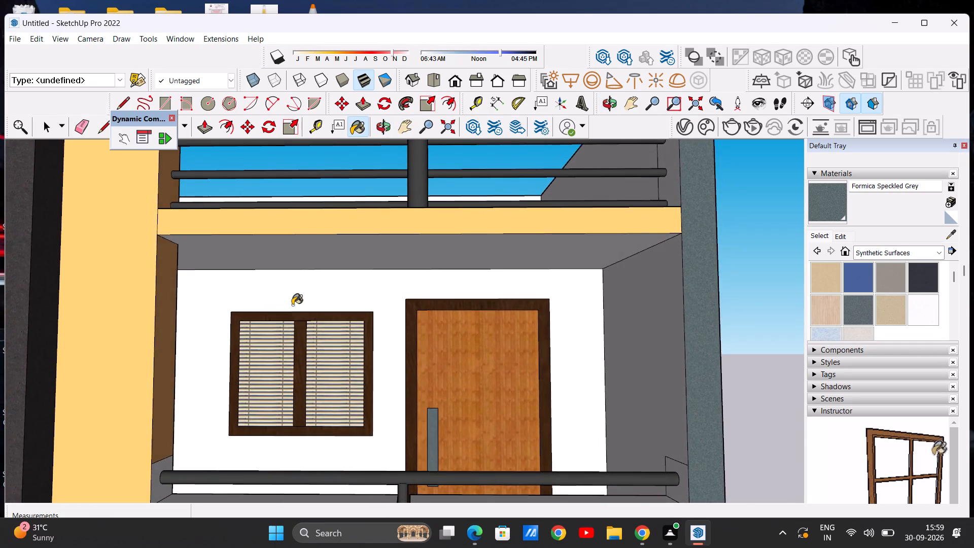
pyautogui.scroll(-18, 297, 315)
pyautogui.scroll(6, 312, 321)
pyautogui.scroll(-13, 342, 324)
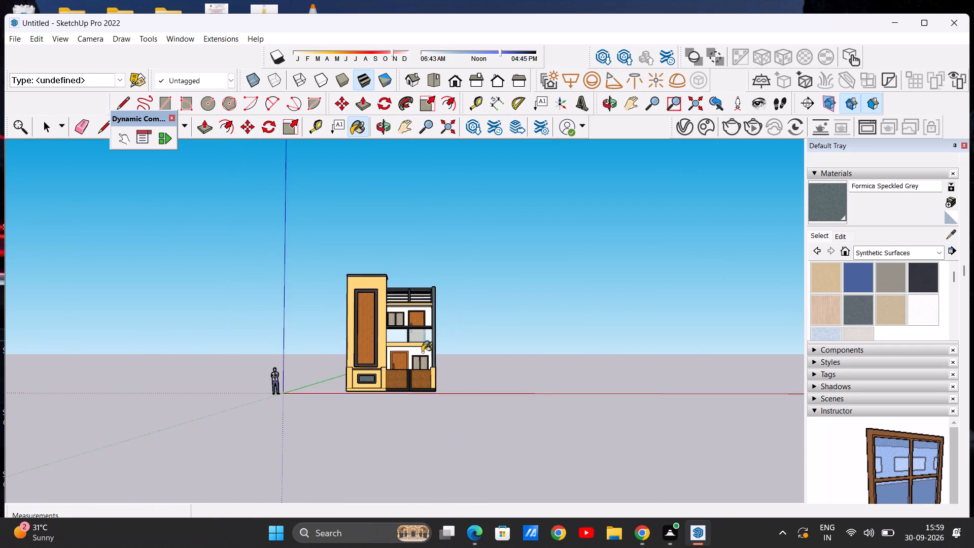
pyautogui.scroll(16, 429, 358)
pyautogui.scroll(-8, 449, 341)
pyautogui.scroll(13, 380, 344)
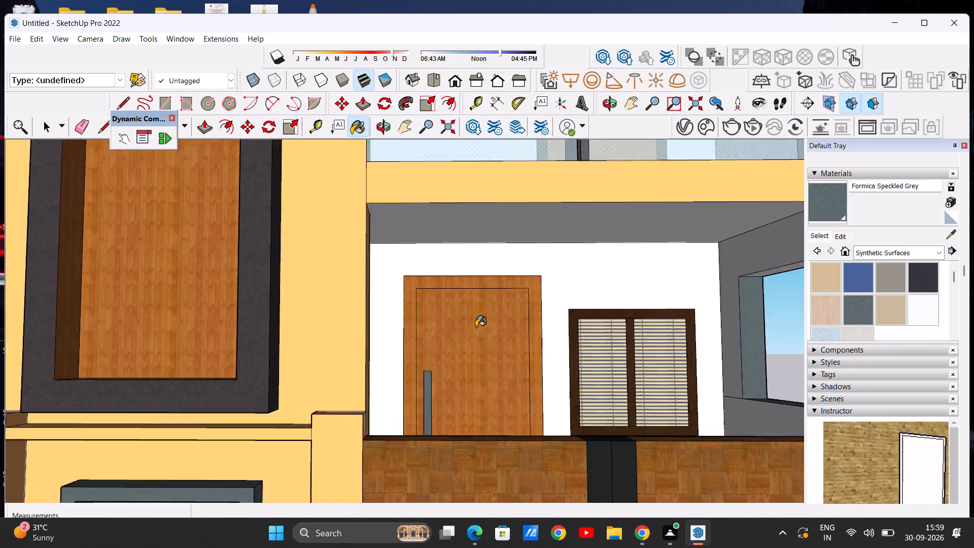
pyautogui.scroll(3, 476, 327)
pyautogui.scroll(-14, 486, 335)
pyautogui.moveTo(512, 299); pyautogui.dragTo(500, 298, button='middle')
pyautogui.scroll(-10, 498, 325)
pyautogui.scroll(4, 527, 261)
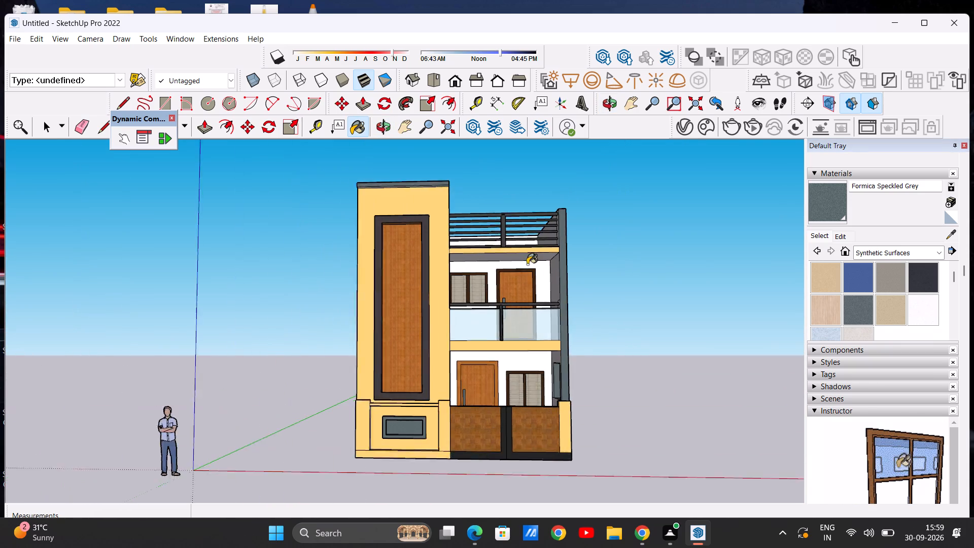
pyautogui.scroll(3, 527, 264)
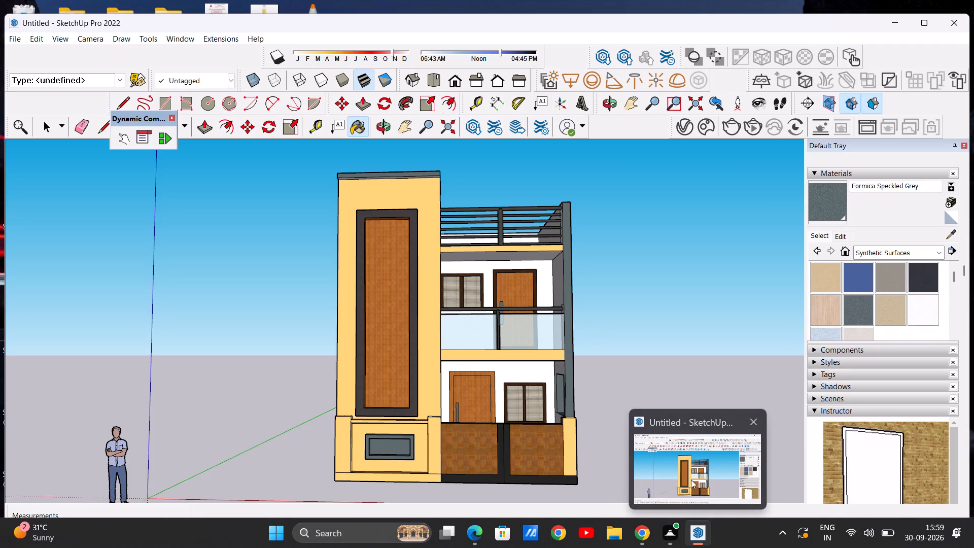
# Review the house from the front and the windowed side wall, ending at the ground-floor entrance recess.
pyautogui.click(691, 479)
pyautogui.scroll(-6, 517, 345)
pyautogui.scroll(7, 478, 310)
pyautogui.scroll(-5, 482, 314)
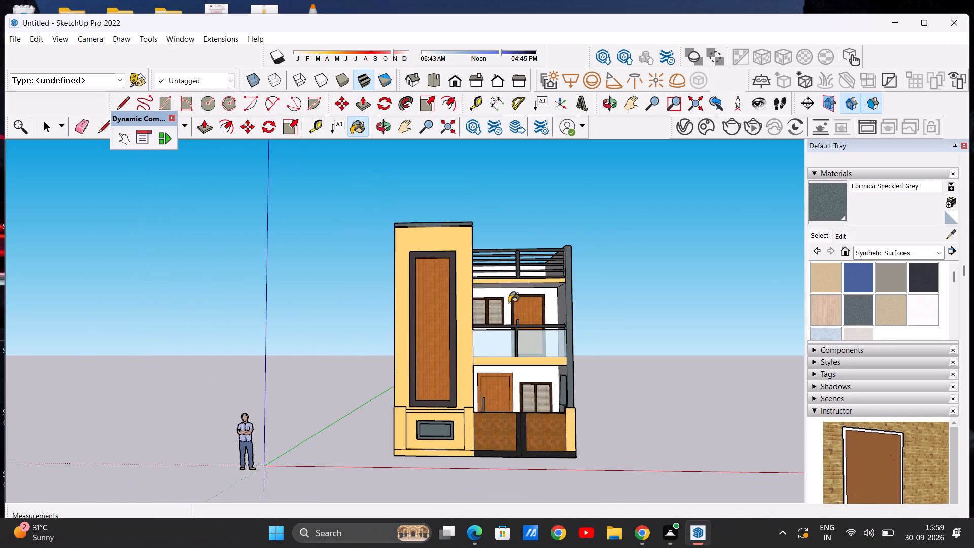
pyautogui.moveTo(528, 299); pyautogui.dragTo(342, 313, button='middle')
pyautogui.moveTo(481, 332); pyautogui.dragTo(387, 313, button='middle')
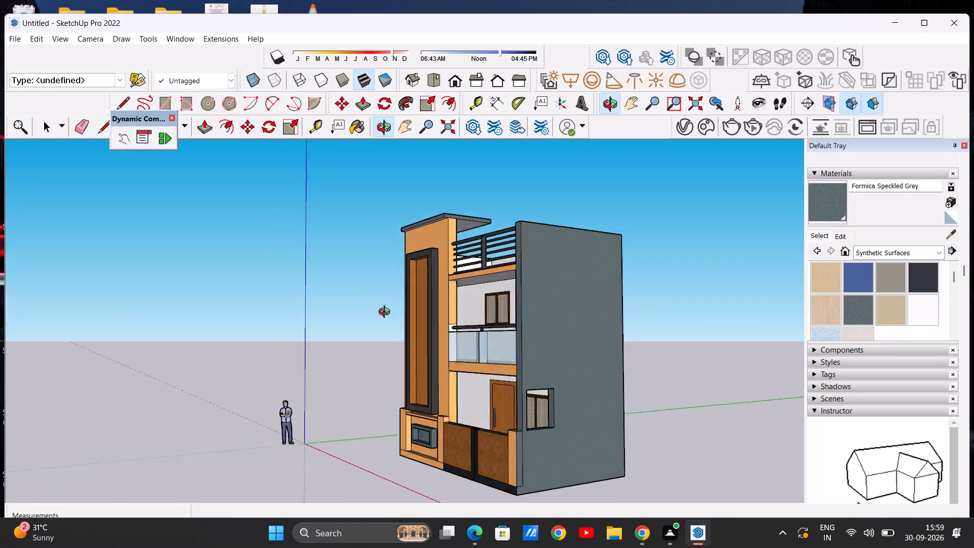
pyautogui.moveTo(387, 313); pyautogui.dragTo(309, 295, button='middle')
pyautogui.scroll(6, 532, 441)
pyautogui.scroll(-10, 481, 386)
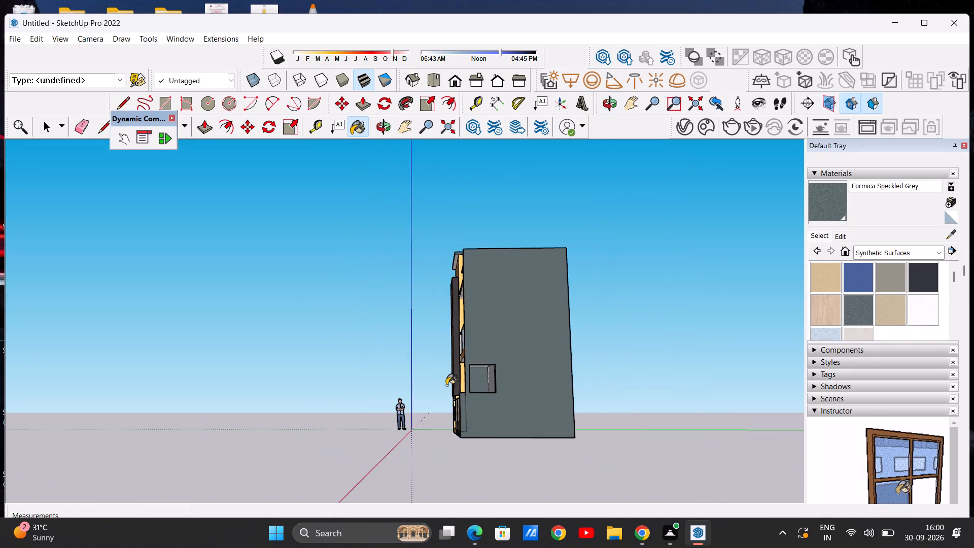
pyautogui.moveTo(446, 385); pyautogui.dragTo(756, 418, button='middle')
pyautogui.moveTo(445, 372); pyautogui.dragTo(484, 375, button='middle')
pyautogui.scroll(13, 418, 381)
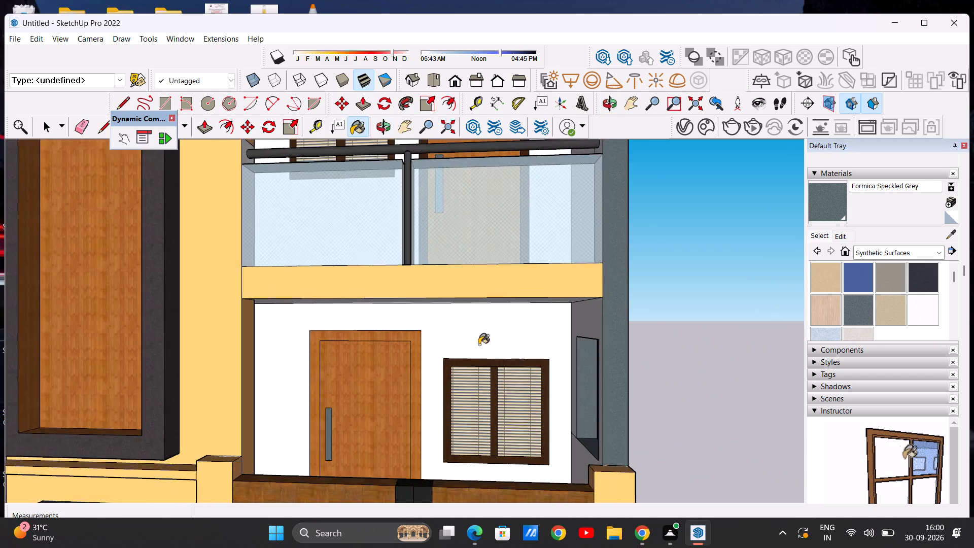
pyautogui.scroll(2, 479, 345)
pyautogui.press('space')
# Paint the ground-floor recess wall around the entrance door and window with Marble Carrara Gold Floor Tile from the Tile collection.
pyautogui.scroll(-6, 493, 370)
pyautogui.scroll(5, 481, 371)
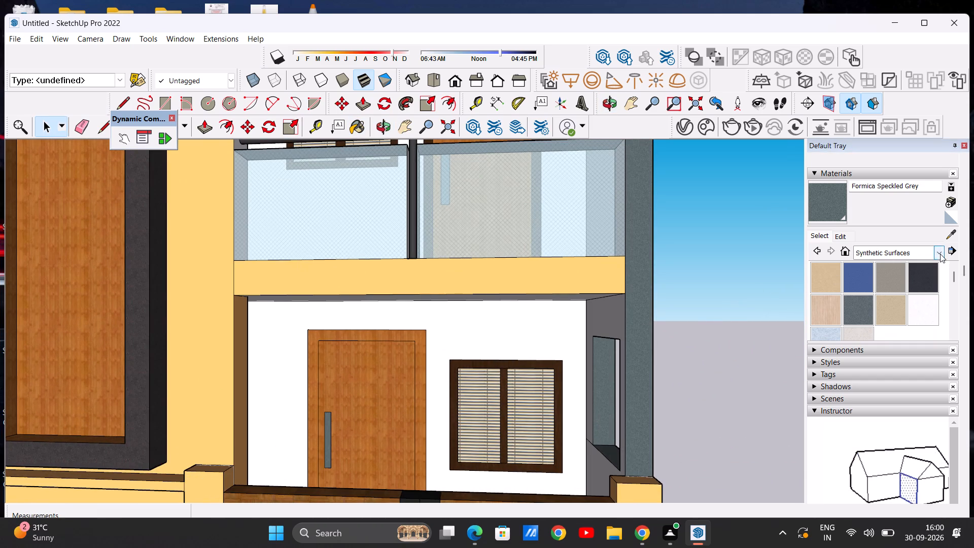
pyautogui.click(940, 250)
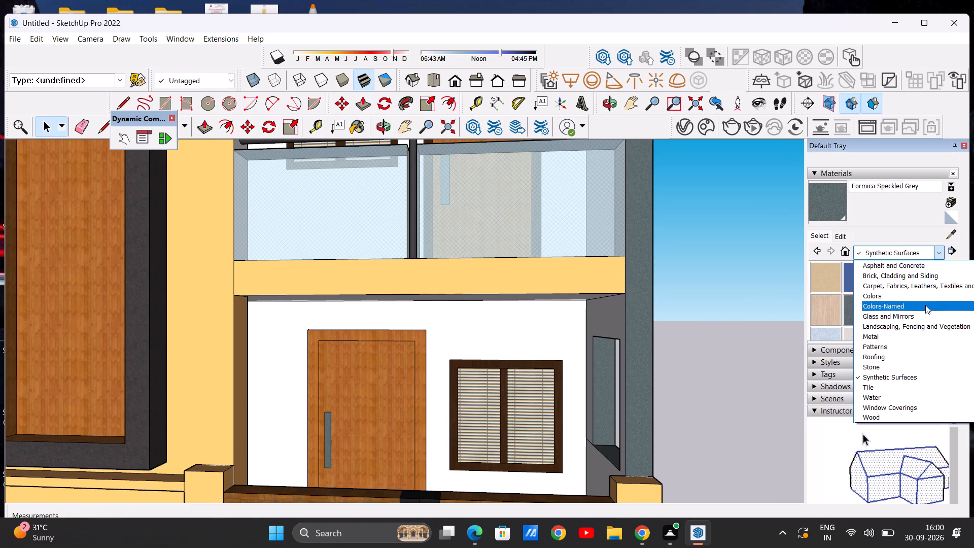
pyautogui.click(895, 383)
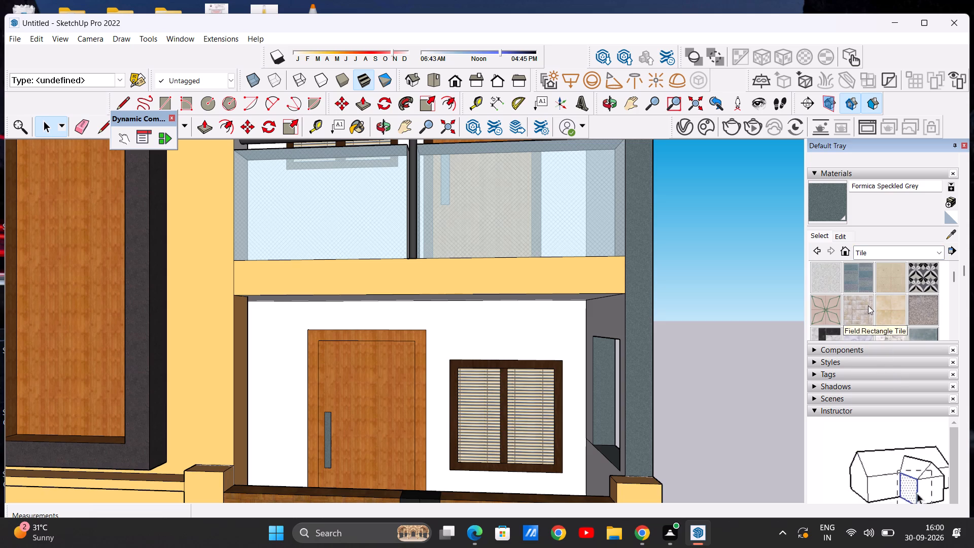
pyautogui.scroll(-2, 857, 285)
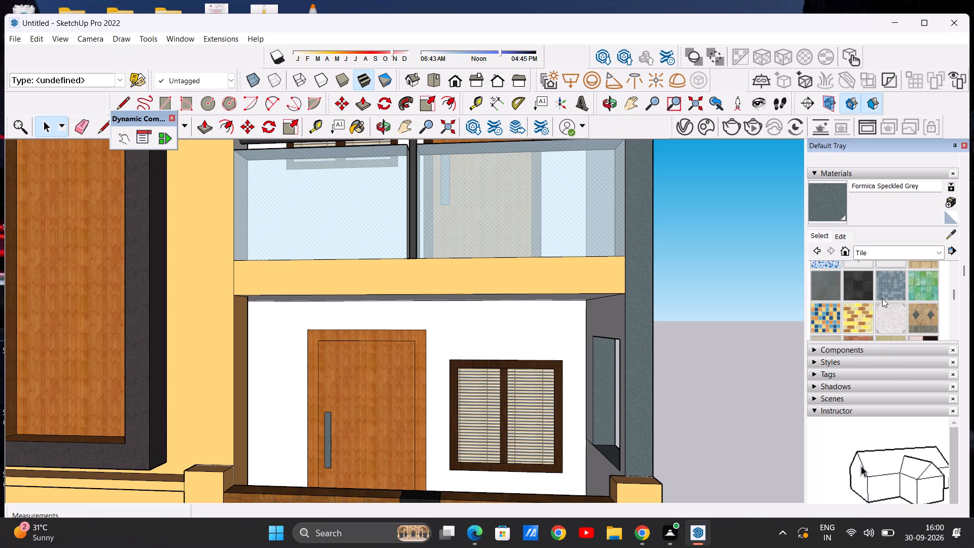
pyautogui.scroll(1, 882, 298)
pyautogui.click(894, 277)
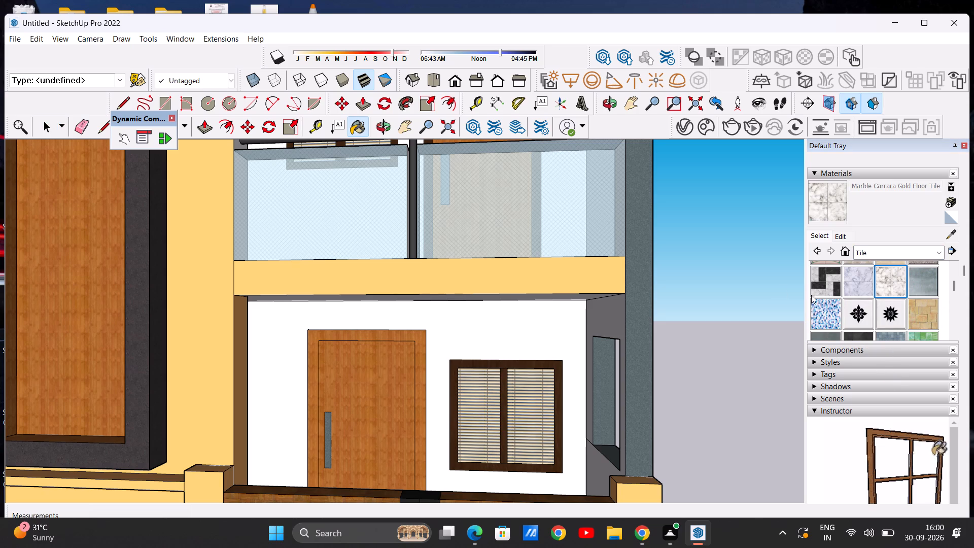
pyautogui.scroll(6, 535, 329)
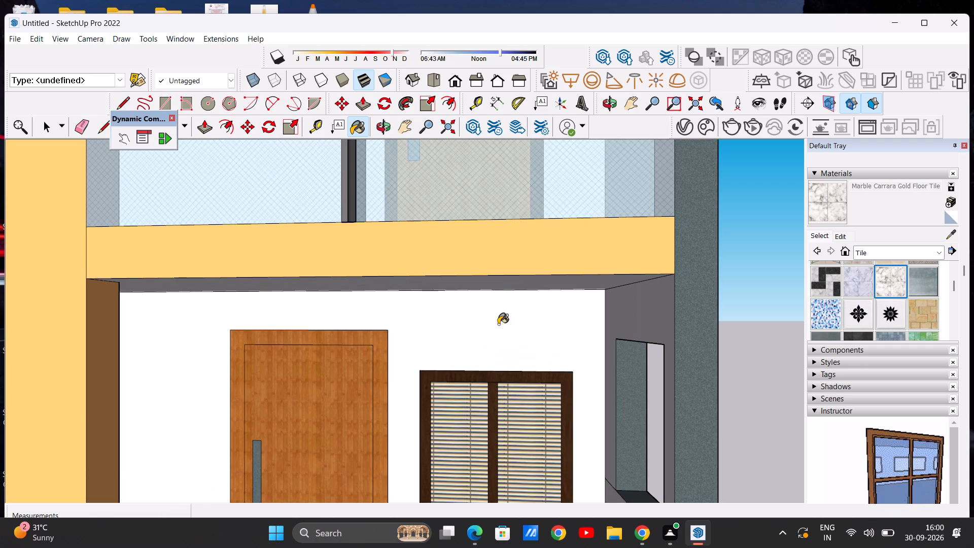
pyautogui.click(498, 324)
# Paint the upper-floor wall around the balcony door and window with Marble Carrara Gold Floor Tile.
pyautogui.scroll(-9, 503, 334)
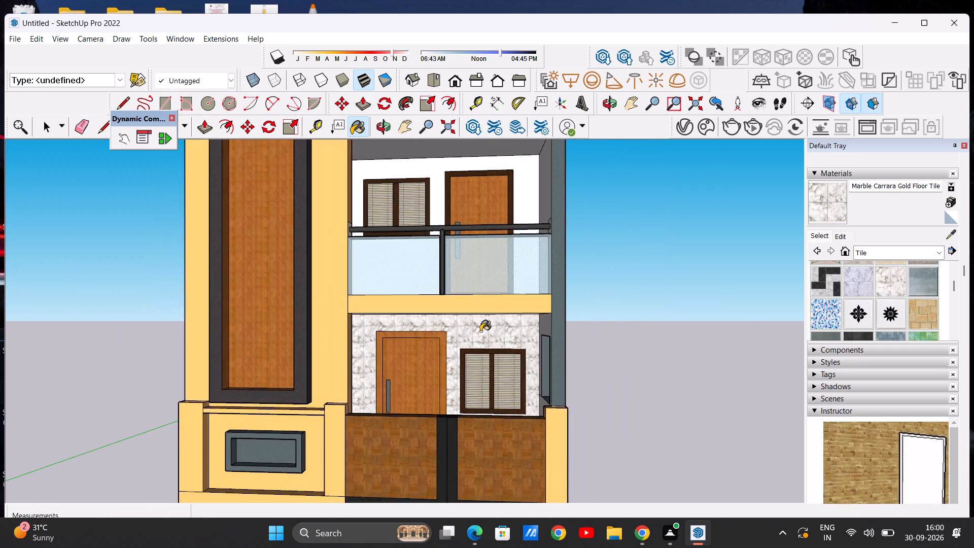
pyautogui.scroll(-5, 480, 331)
pyautogui.scroll(12, 447, 225)
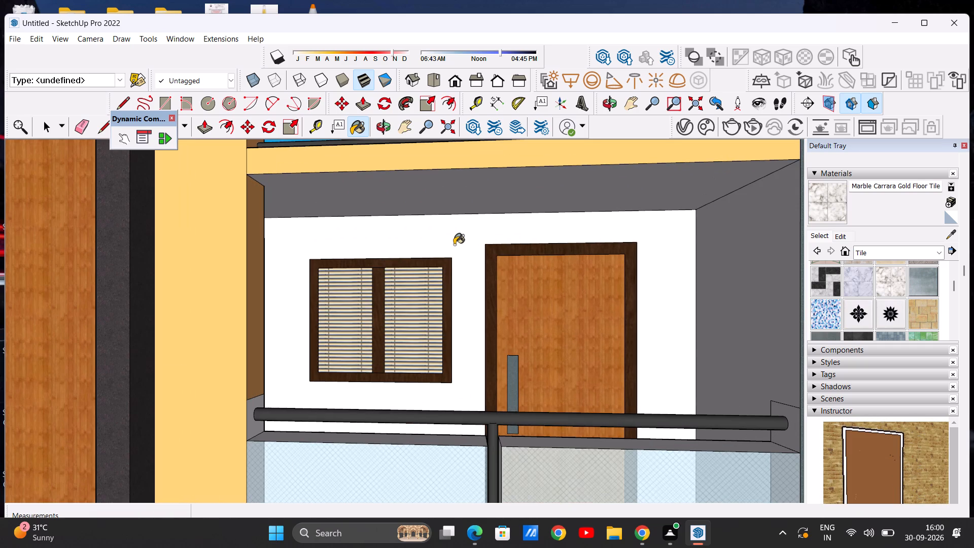
pyautogui.click(462, 236)
# Paint the inner face of the grey outer side wall in both the balcony and ground-floor recesses with Marble Carrara Gold Floor Tile.
pyautogui.scroll(-10, 444, 273)
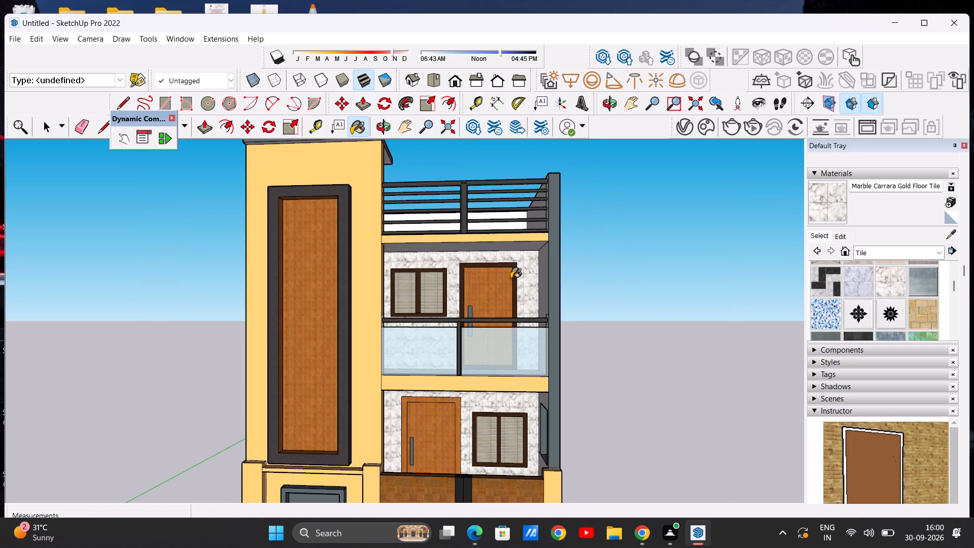
pyautogui.moveTo(497, 286); pyautogui.dragTo(606, 302, button='middle')
pyautogui.scroll(8, 516, 268)
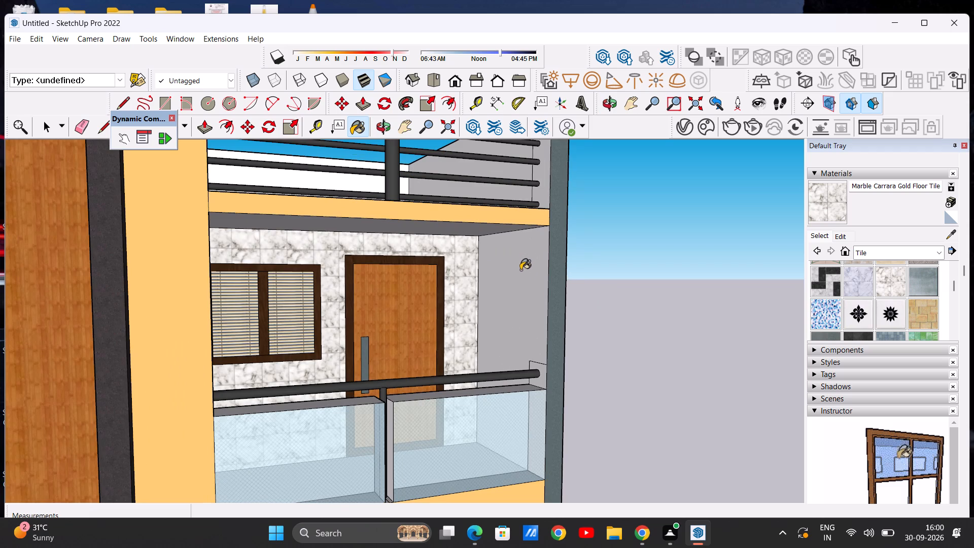
pyautogui.click(520, 270)
pyautogui.scroll(-13, 486, 271)
pyautogui.scroll(8, 464, 337)
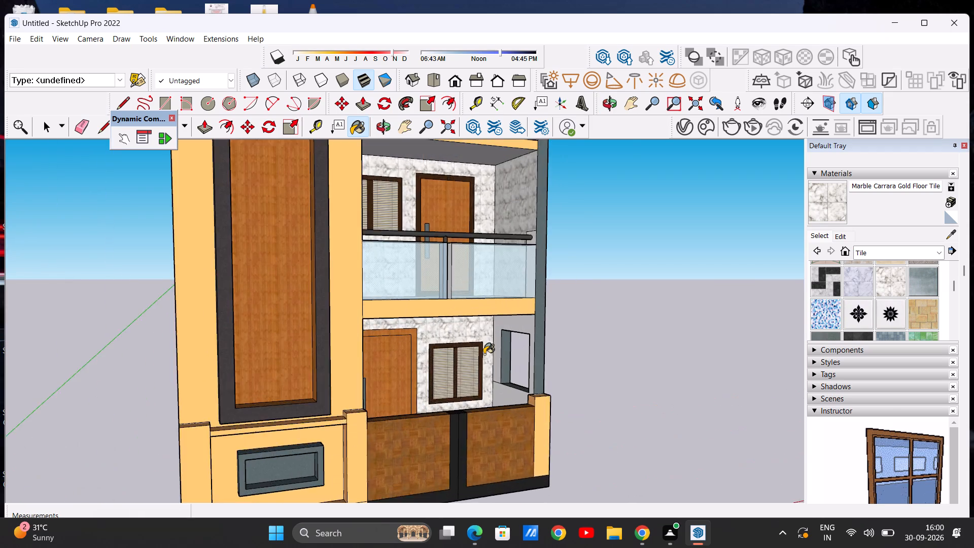
pyautogui.scroll(6, 484, 354)
pyautogui.click(509, 310)
# Paint the balcony recess's inner side wall next to the yellow tower with Marble Carrara Gold Floor Tile.
pyautogui.scroll(-7, 484, 327)
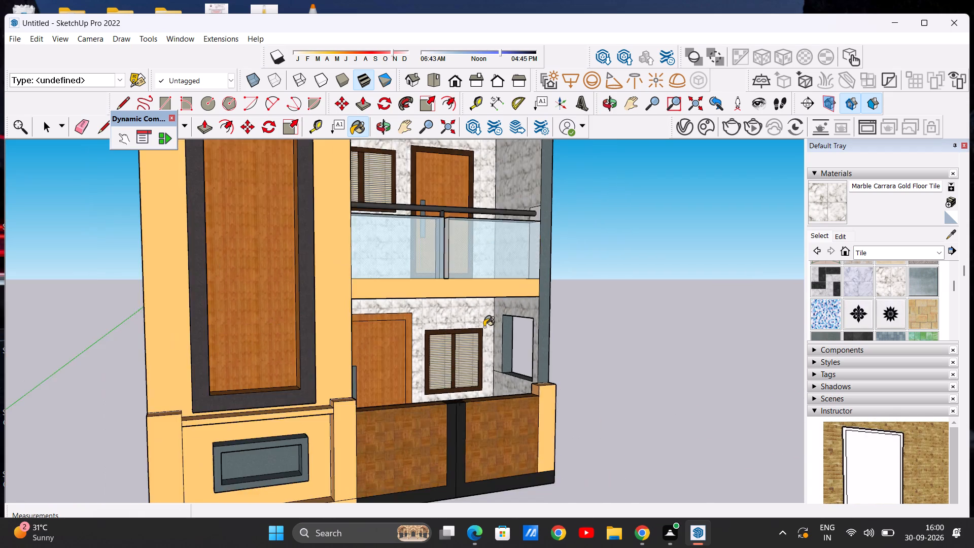
pyautogui.scroll(-3, 484, 327)
pyautogui.moveTo(502, 320); pyautogui.dragTo(336, 315, button='middle')
pyautogui.scroll(-4, 345, 302)
pyautogui.moveTo(399, 252); pyautogui.dragTo(378, 255, button='middle')
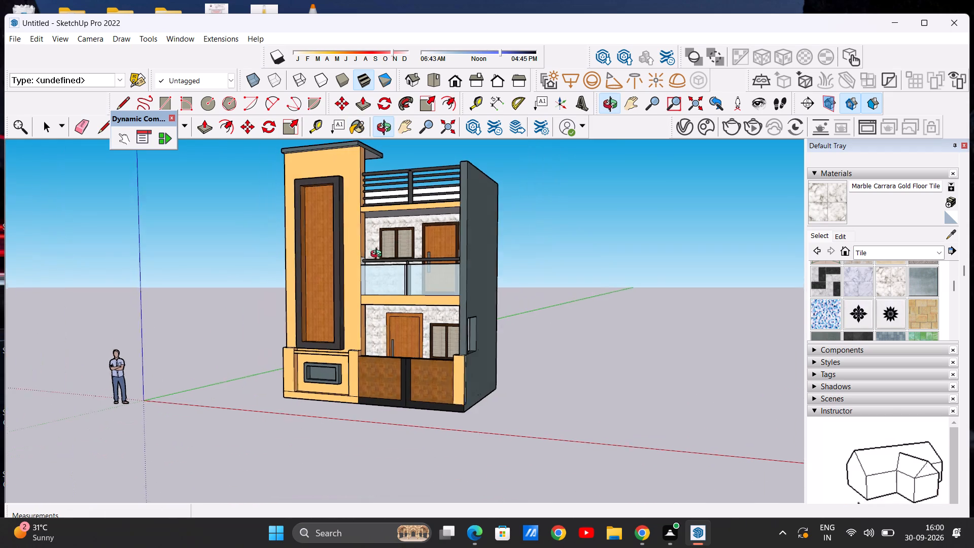
pyautogui.moveTo(378, 255); pyautogui.dragTo(312, 257, button='middle')
pyautogui.scroll(7, 397, 232)
pyautogui.scroll(7, 571, 232)
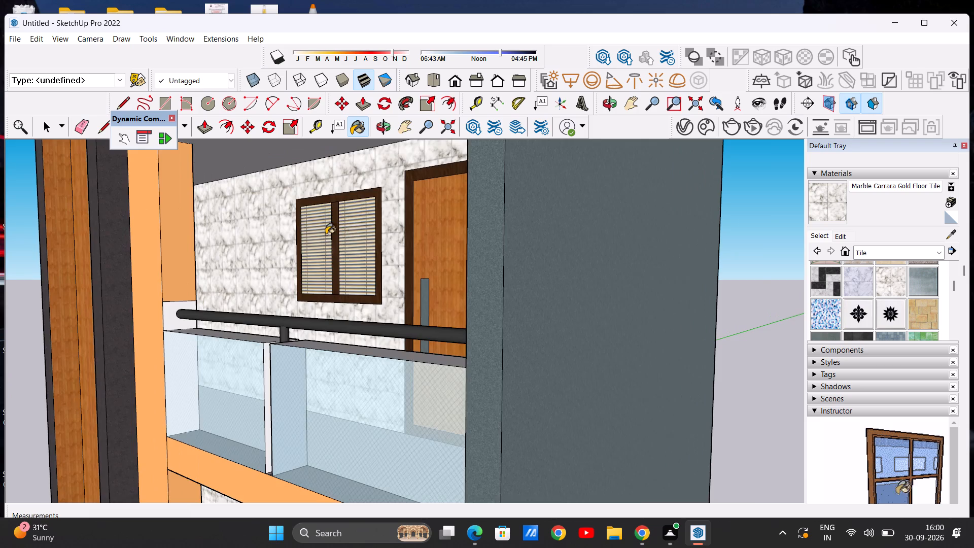
pyautogui.scroll(7, 326, 234)
pyautogui.scroll(-6, 461, 226)
pyautogui.moveTo(397, 235); pyautogui.dragTo(297, 248, button='middle')
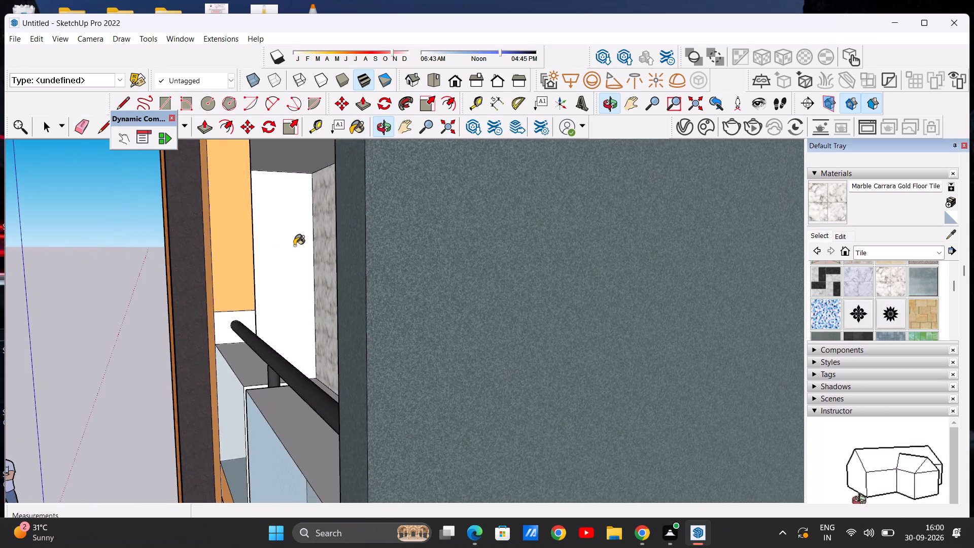
pyautogui.scroll(7, 288, 229)
pyautogui.click(293, 231)
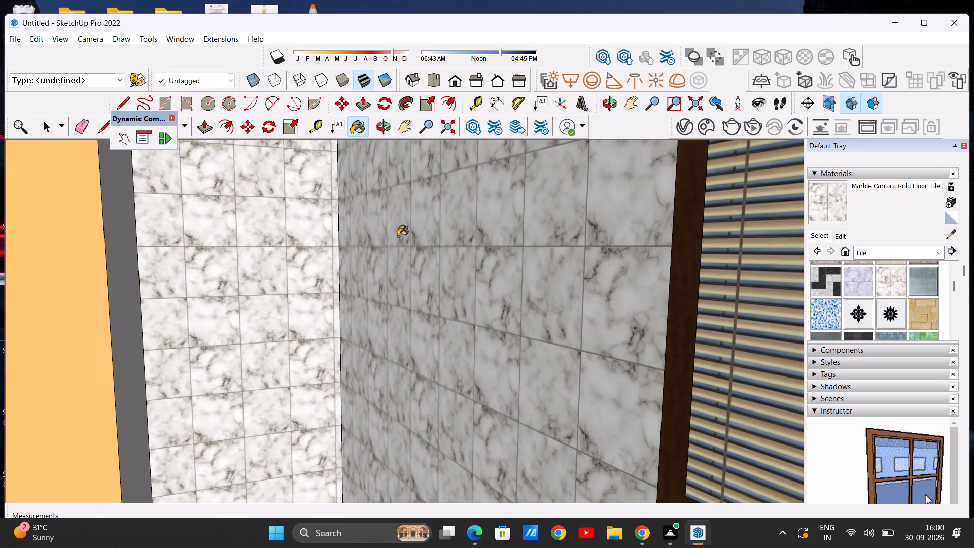
# Paint the ground-floor recess's inner side wall next to the yellow tower with Marble Carrara Gold Floor Tile.
pyautogui.scroll(-12, 384, 237)
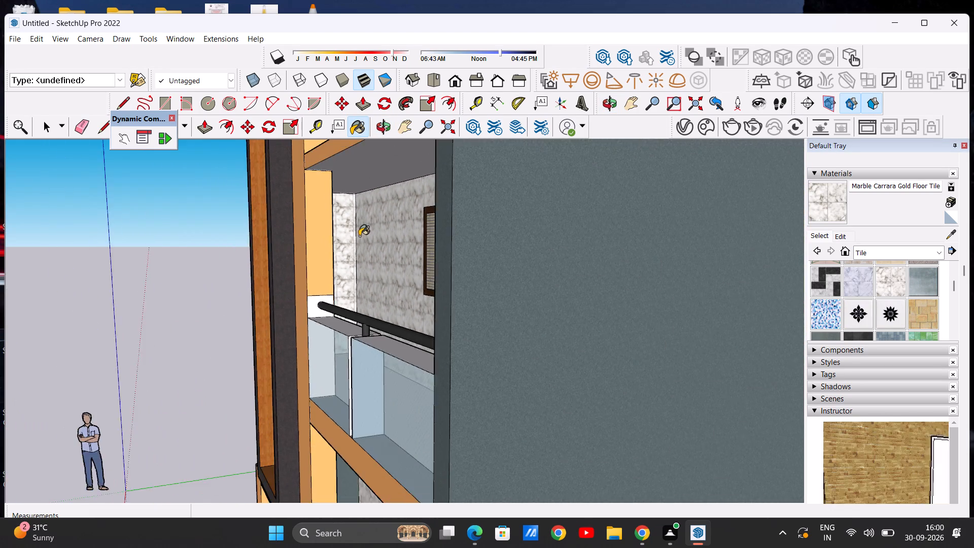
pyautogui.scroll(-13, 359, 236)
pyautogui.scroll(11, 354, 307)
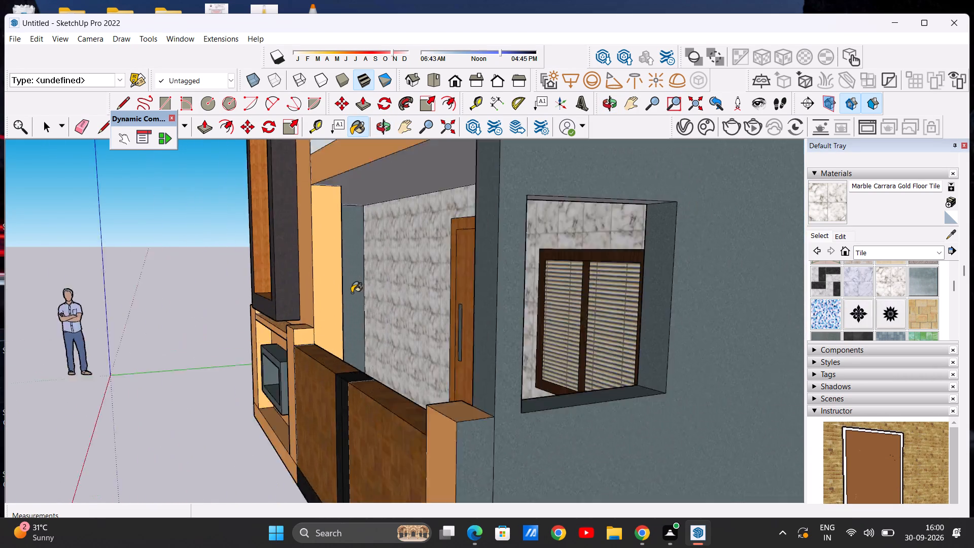
pyautogui.scroll(10, 352, 293)
pyautogui.moveTo(378, 274); pyautogui.dragTo(332, 282, button='middle')
pyautogui.click(321, 245)
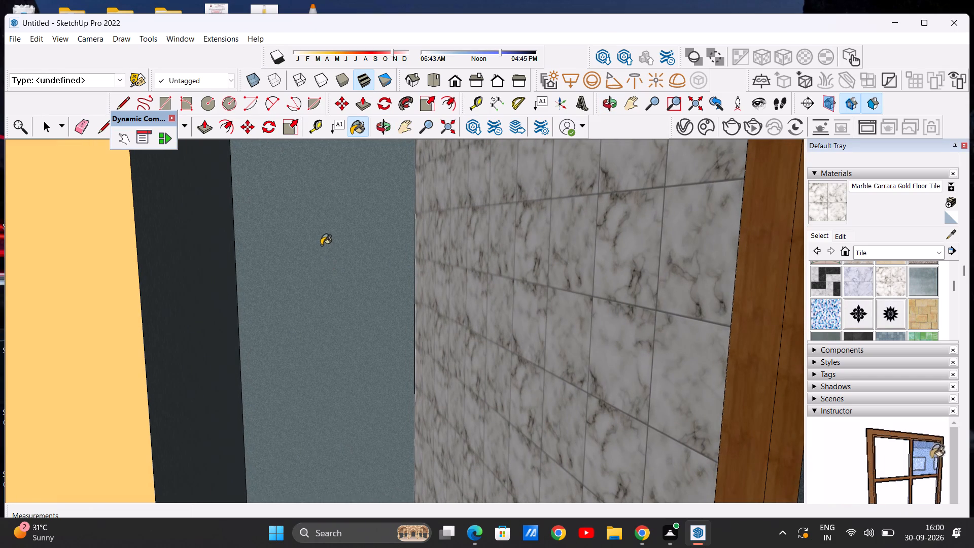
# Review the tiled recesses and the whole house from the side and the front.
pyautogui.scroll(-15, 344, 274)
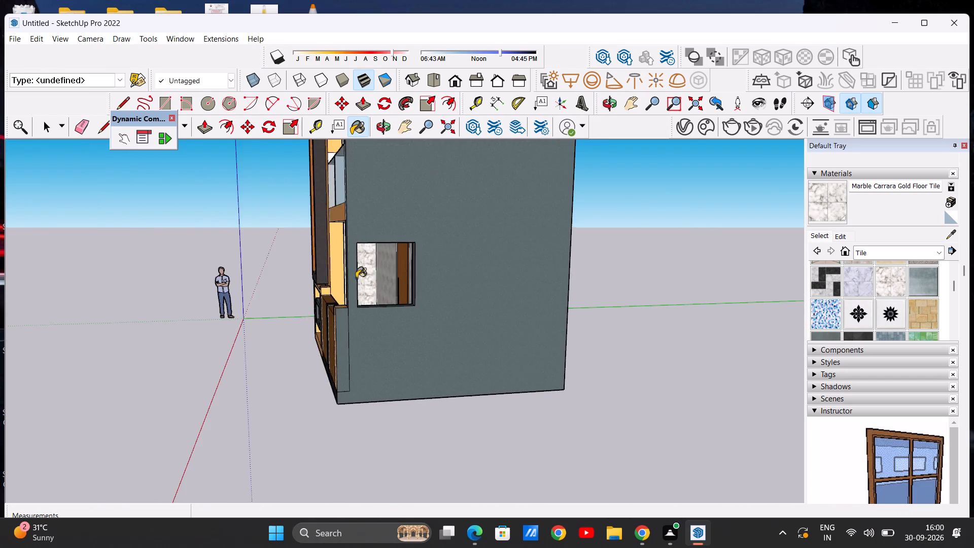
pyautogui.moveTo(366, 282); pyautogui.dragTo(761, 292, button='middle')
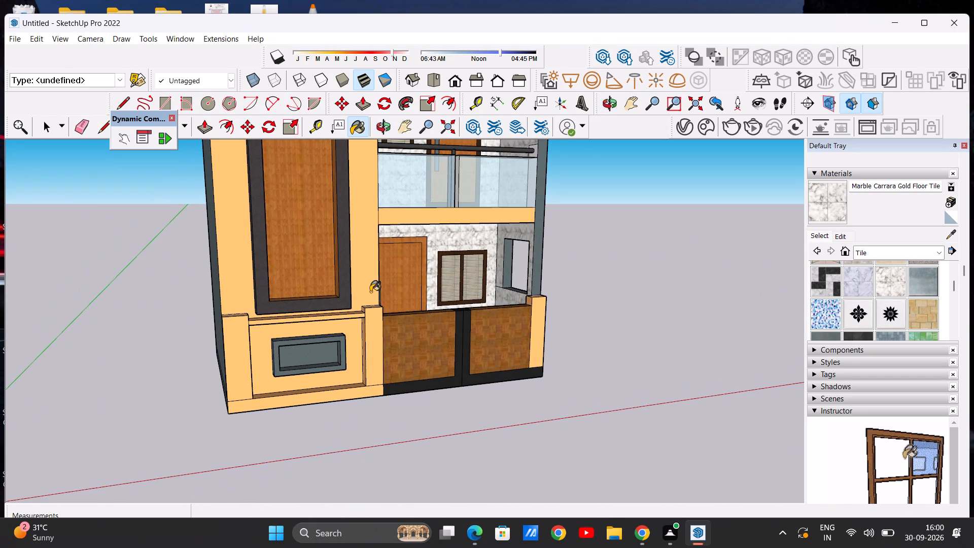
pyautogui.moveTo(582, 261); pyautogui.dragTo(453, 255, button='middle')
pyautogui.scroll(-2, 440, 287)
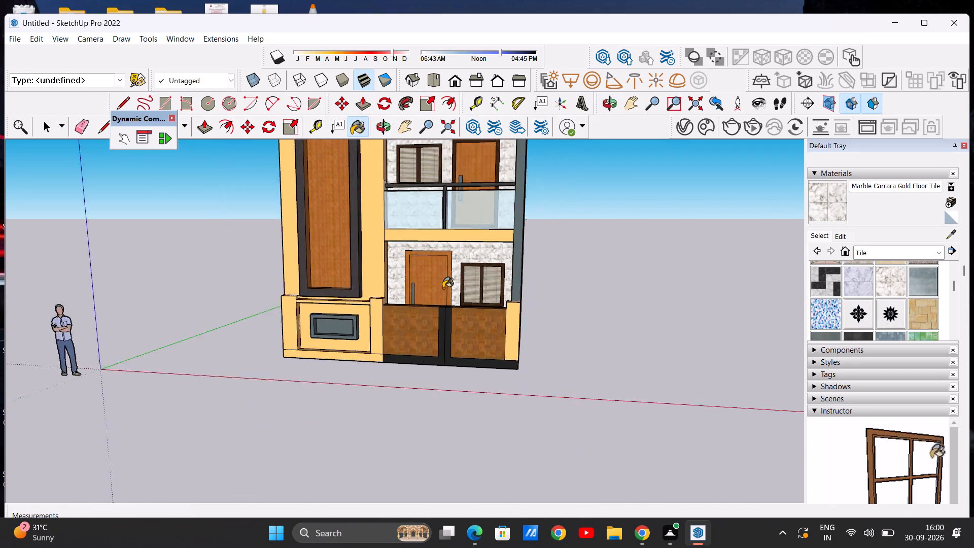
pyautogui.scroll(-10, 443, 288)
pyautogui.moveTo(415, 290); pyautogui.dragTo(432, 258, button='middle')
pyautogui.scroll(3, 404, 226)
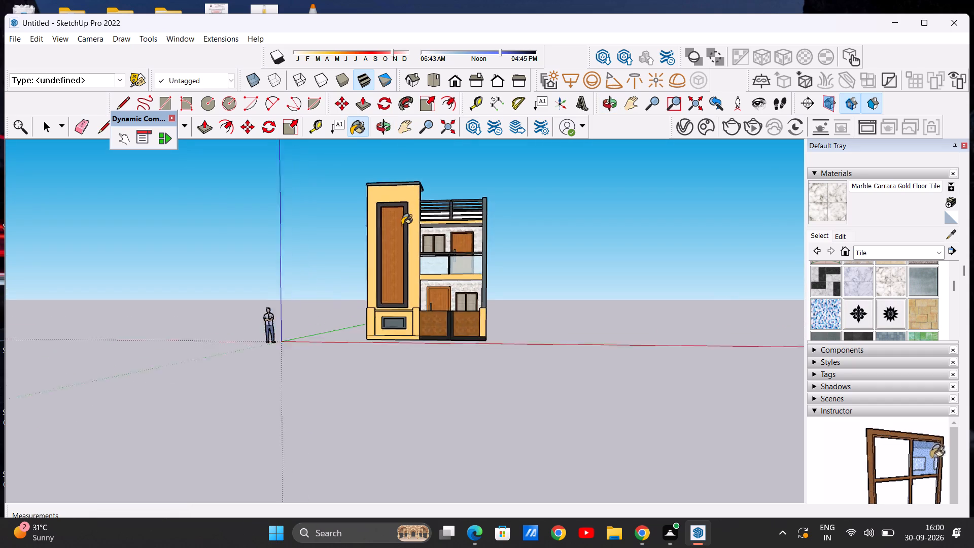
pyautogui.scroll(5, 402, 225)
pyautogui.moveTo(428, 250); pyautogui.dragTo(430, 284, button='middle')
pyautogui.scroll(4, 519, 248)
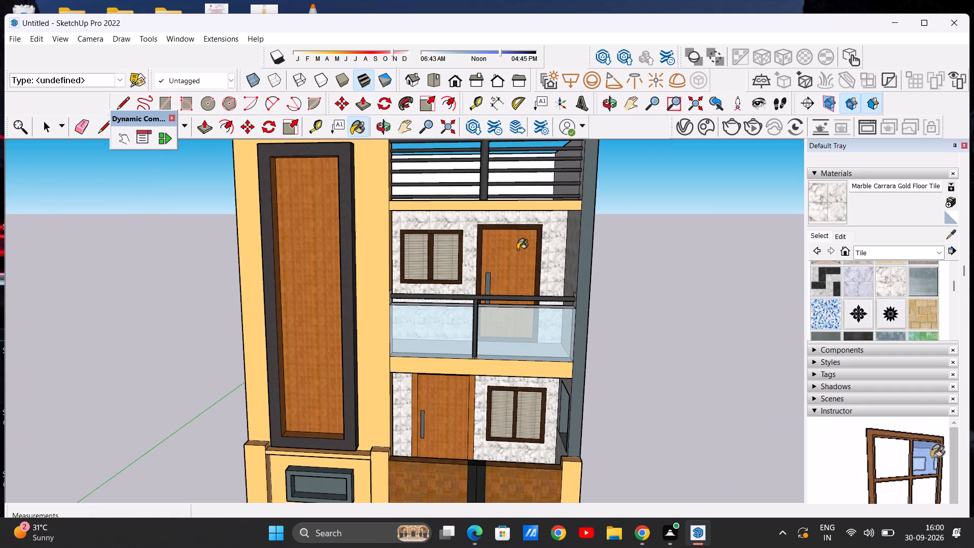
pyautogui.press('space')
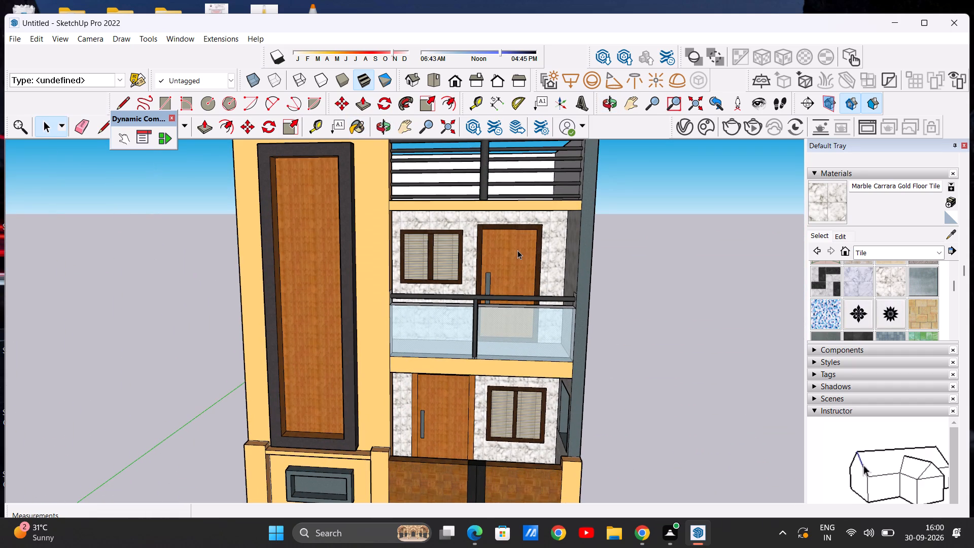
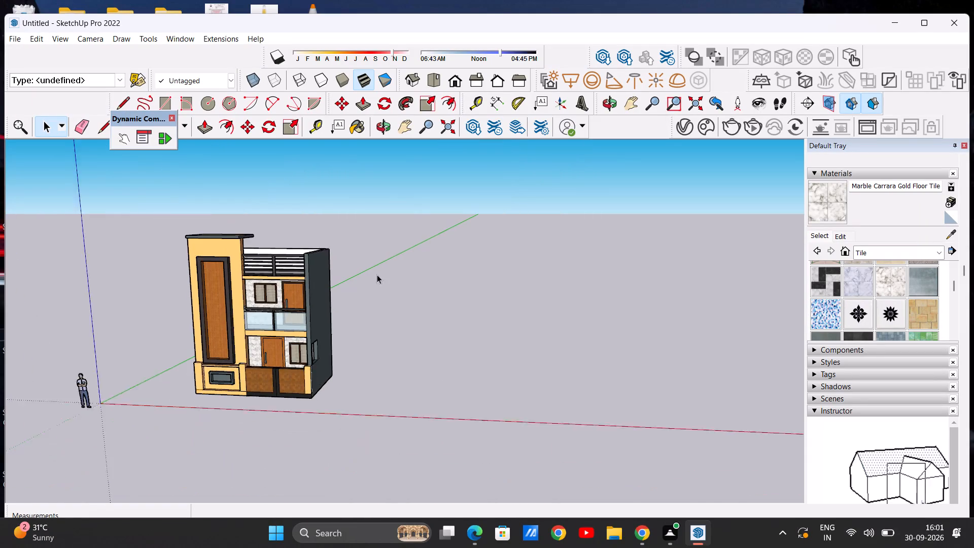
# Inspect the painted house from the front, both sides and below, including the balcony and ground-floor recesses, for unfinished surfaces.
pyautogui.scroll(6, 115, 346)
pyautogui.scroll(3, 219, 329)
pyautogui.moveTo(256, 323); pyautogui.dragTo(481, 301, button='middle')
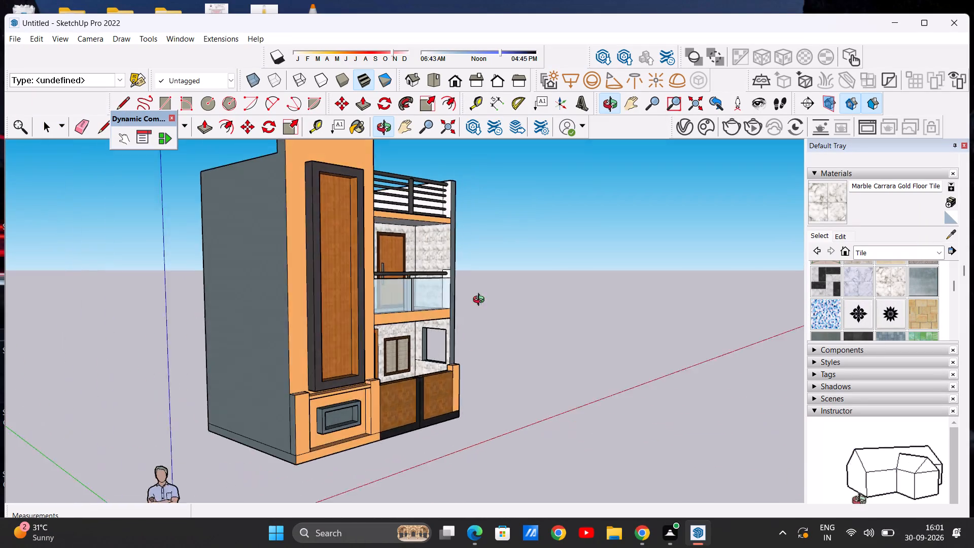
pyautogui.moveTo(481, 301); pyautogui.dragTo(302, 310, button='middle')
pyautogui.scroll(-4, 362, 305)
pyautogui.scroll(7, 216, 259)
pyautogui.scroll(-5, 222, 264)
pyautogui.scroll(6, 315, 246)
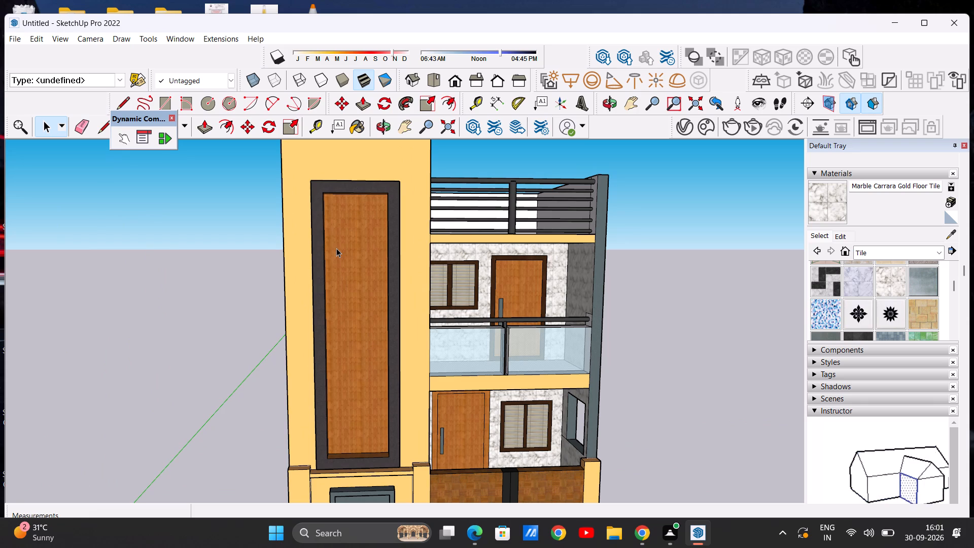
pyautogui.scroll(-3, 281, 262)
pyautogui.scroll(-5, 514, 331)
pyautogui.scroll(-3, 462, 327)
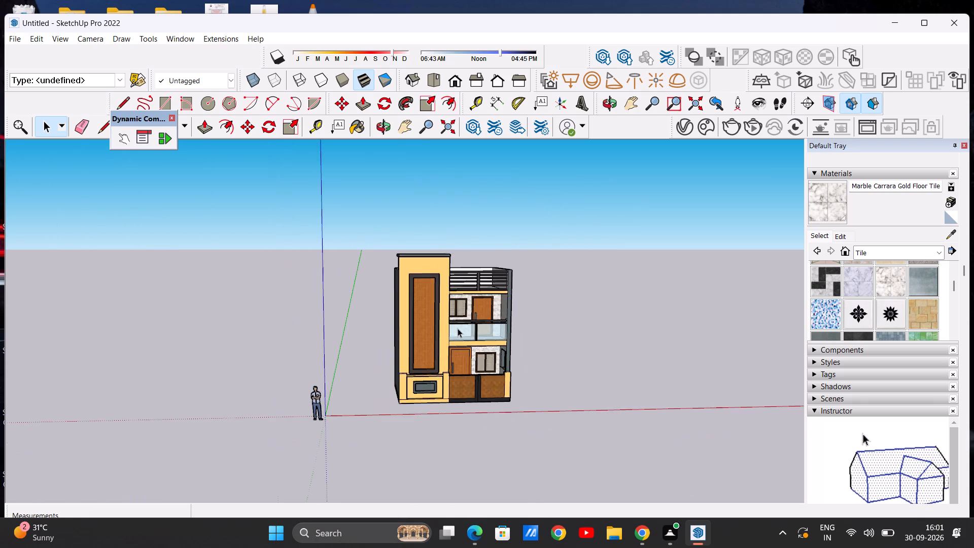
pyautogui.scroll(6, 455, 335)
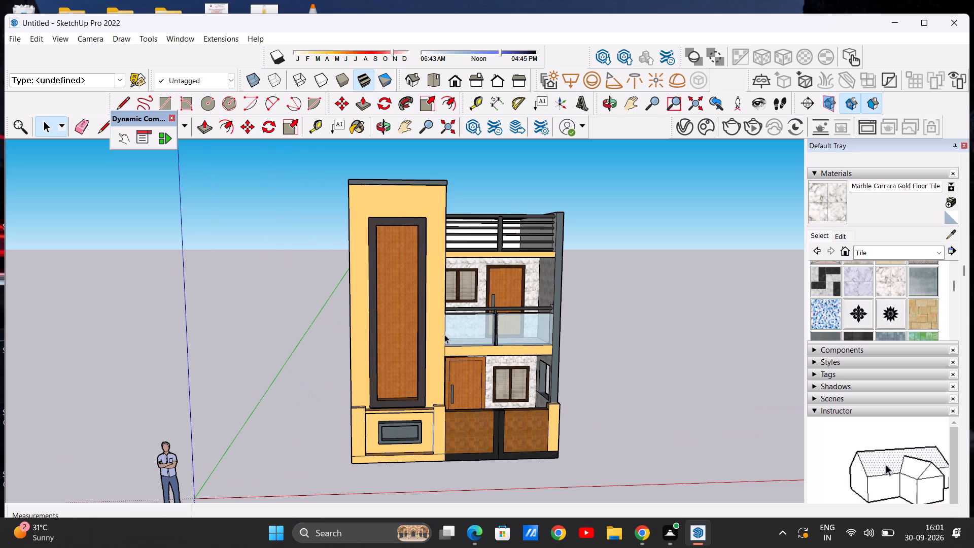
pyautogui.scroll(-8, 402, 205)
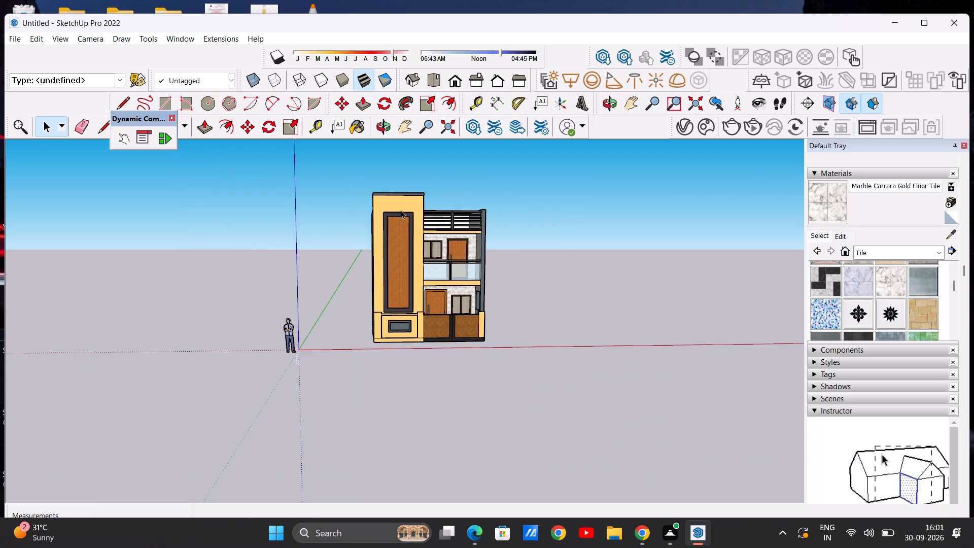
pyautogui.scroll(6, 438, 225)
pyautogui.moveTo(456, 272); pyautogui.dragTo(364, 256, button='middle')
pyautogui.moveTo(362, 256); pyautogui.dragTo(445, 286, button='middle')
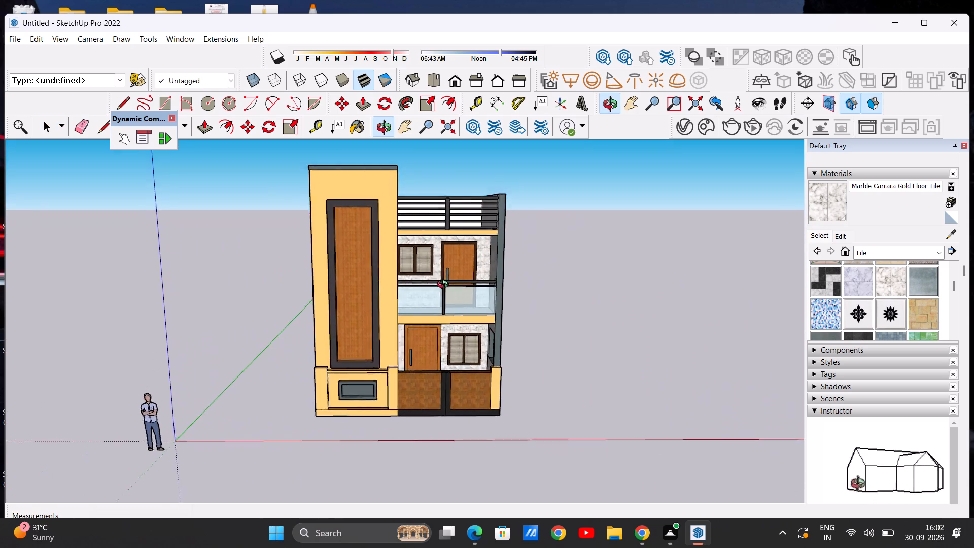
pyautogui.moveTo(445, 286); pyautogui.dragTo(447, 243, button='middle')
pyautogui.scroll(12, 439, 257)
pyautogui.scroll(-4, 433, 256)
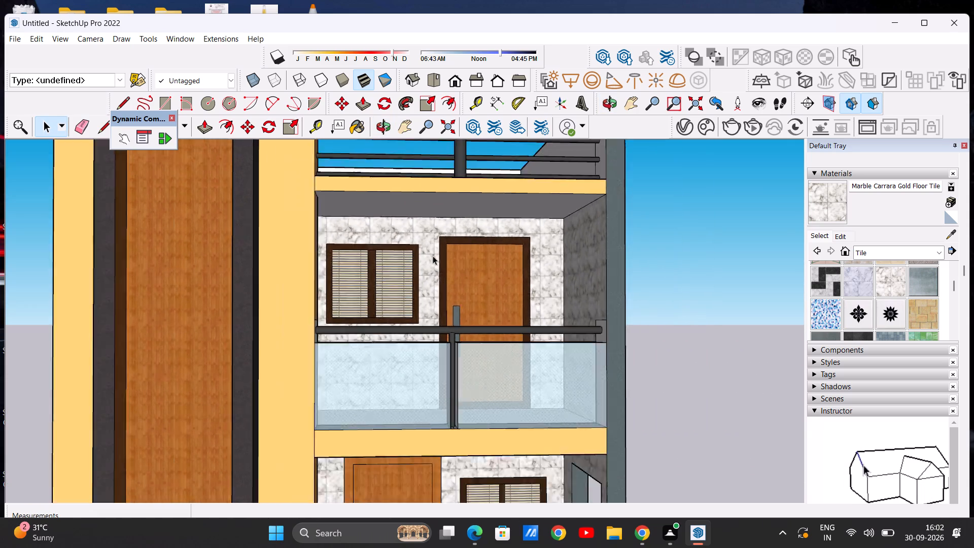
pyautogui.scroll(-3, 433, 256)
pyautogui.scroll(-6, 369, 238)
pyautogui.scroll(5, 382, 253)
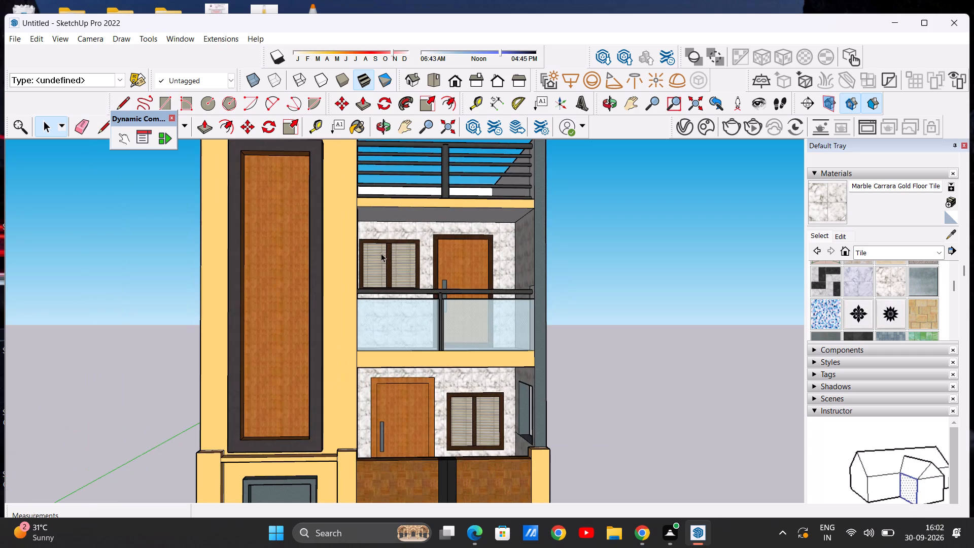
pyautogui.scroll(-6, 401, 235)
pyautogui.moveTo(395, 247); pyautogui.dragTo(352, 306, button='middle')
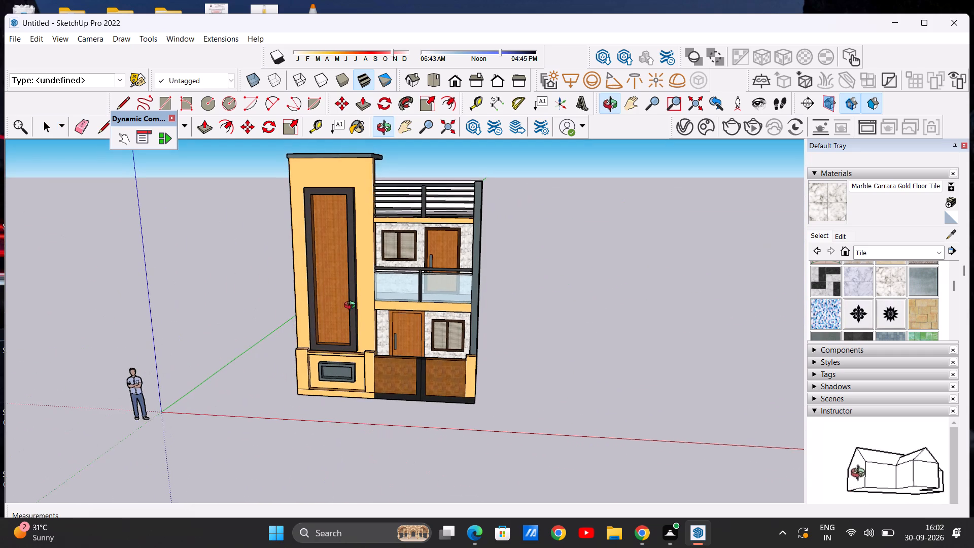
pyautogui.scroll(6, 310, 396)
pyautogui.scroll(-6, 303, 380)
pyautogui.scroll(5, 388, 319)
pyautogui.scroll(-8, 367, 315)
pyautogui.scroll(7, 463, 133)
pyautogui.scroll(-3, 440, 204)
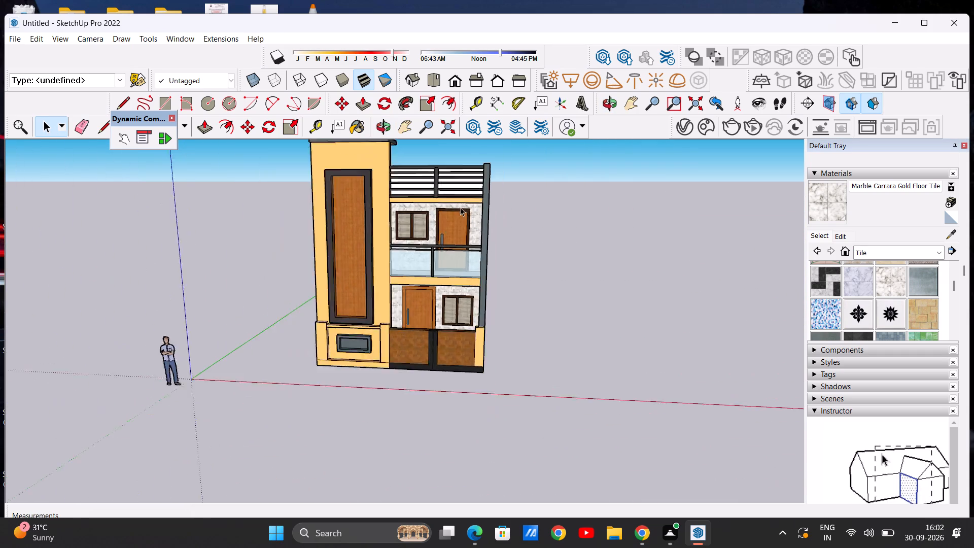
pyautogui.scroll(-5, 460, 207)
pyautogui.scroll(9, 370, 192)
pyautogui.moveTo(571, 193); pyautogui.dragTo(234, 201, button='middle')
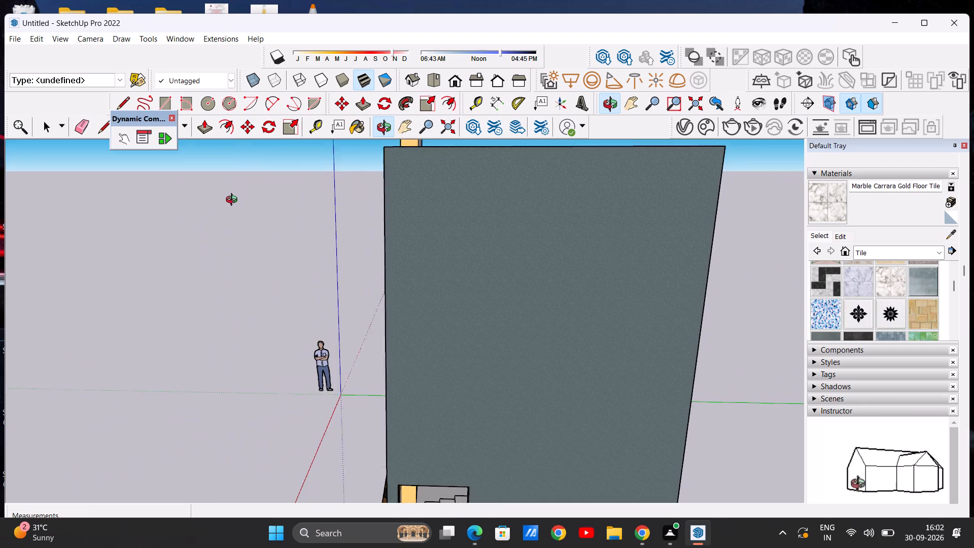
pyautogui.moveTo(234, 201); pyautogui.dragTo(530, 161, button='middle')
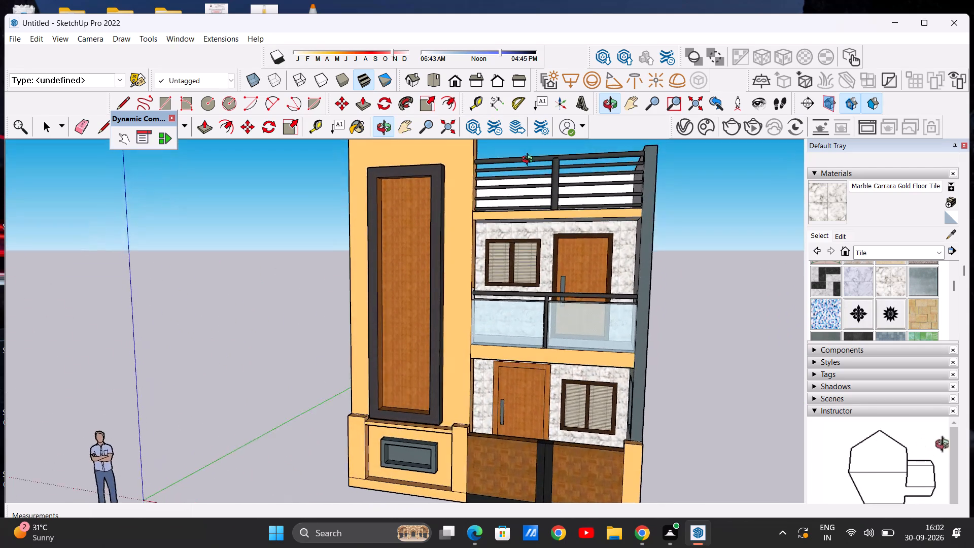
pyautogui.moveTo(530, 161); pyautogui.dragTo(543, 139, button='middle')
pyautogui.scroll(6, 544, 256)
pyautogui.moveTo(526, 239); pyautogui.dragTo(545, 180, button='middle')
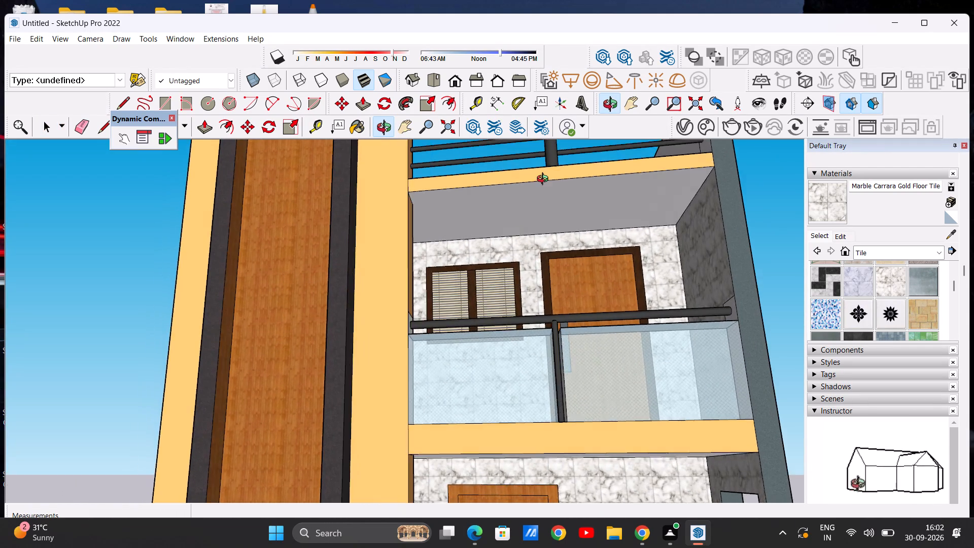
pyautogui.moveTo(545, 180); pyautogui.dragTo(550, 216, button='middle')
pyautogui.scroll(-13, 473, 266)
pyautogui.moveTo(458, 283); pyautogui.dragTo(438, 273, button='middle')
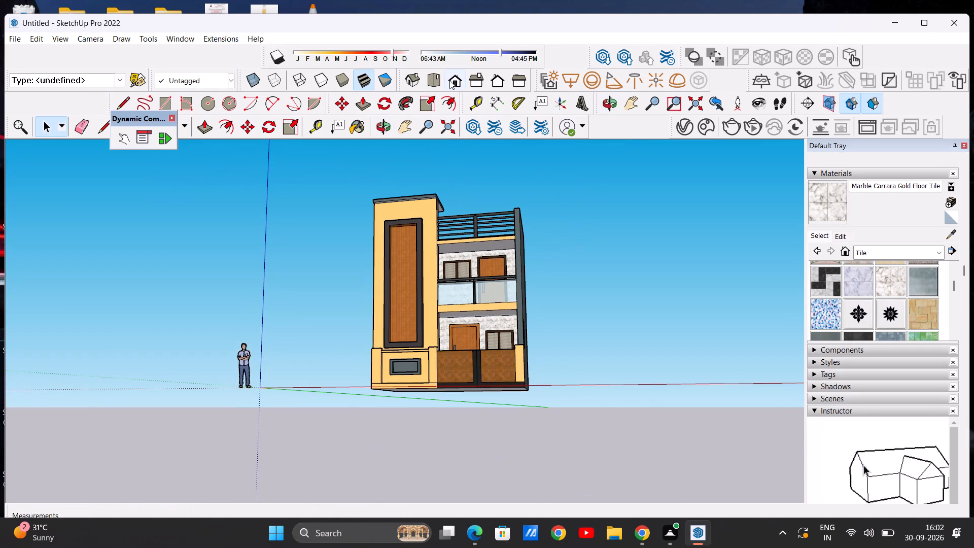
# Draw a circle of about 4" radius on the balcony recess ceiling, near the front edge beside the yellow tower.
pyautogui.click(455, 79)
pyautogui.scroll(11, 497, 304)
pyautogui.moveTo(469, 312); pyautogui.dragTo(470, 293, button='middle')
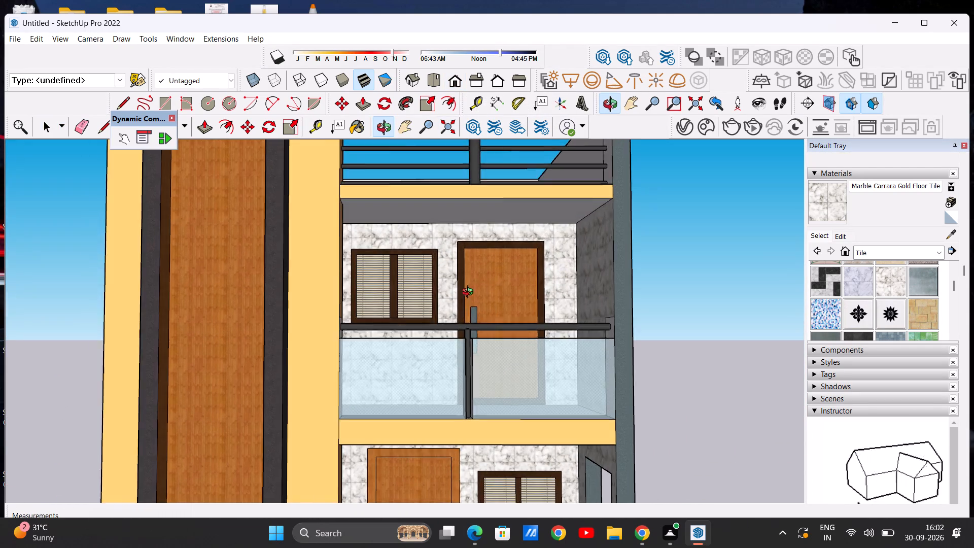
pyautogui.moveTo(470, 293); pyautogui.dragTo(483, 194, button='middle')
pyautogui.scroll(3, 488, 252)
pyautogui.moveTo(474, 245); pyautogui.dragTo(453, 227, button='middle')
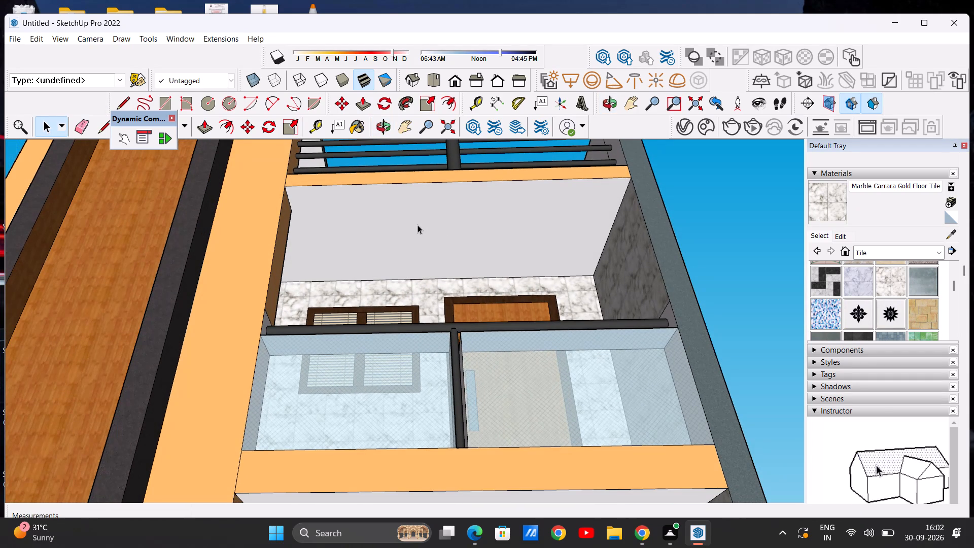
pyautogui.moveTo(416, 225); pyautogui.dragTo(414, 216, button='middle')
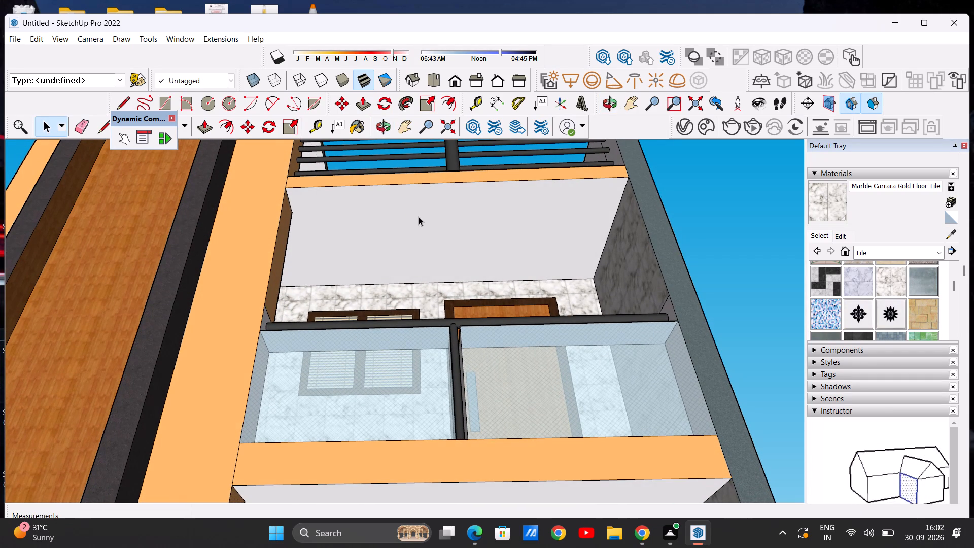
pyautogui.scroll(-5, 419, 217)
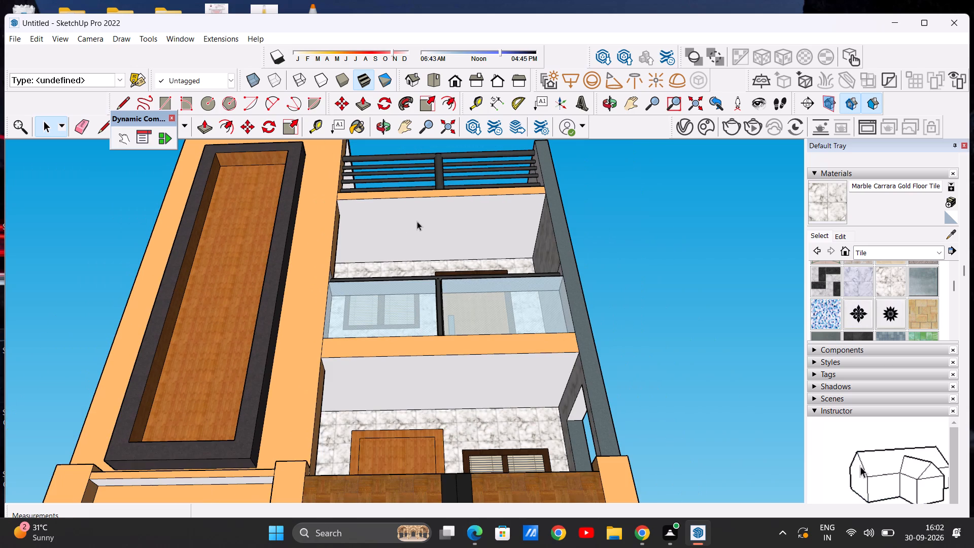
pyautogui.scroll(4, 380, 224)
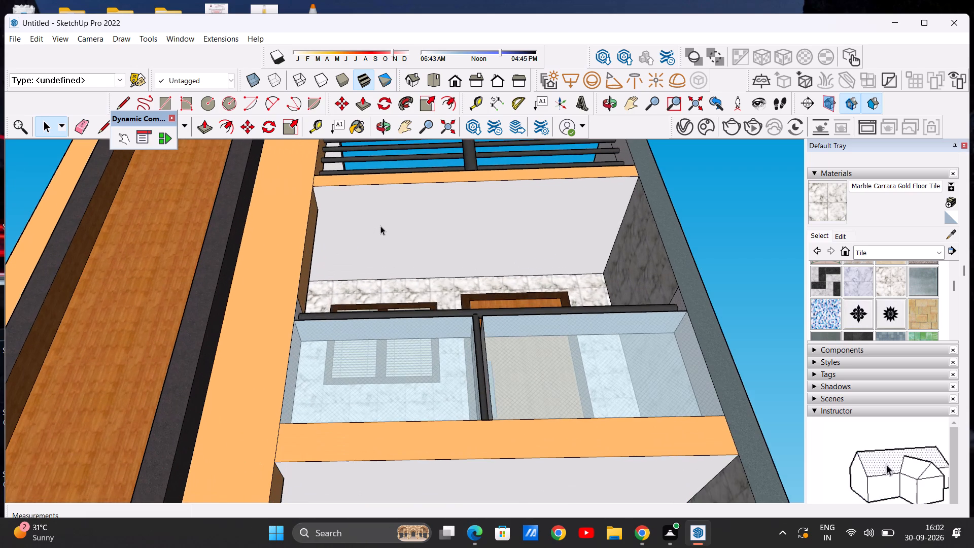
pyautogui.scroll(-4, 346, 171)
pyautogui.moveTo(355, 195); pyautogui.dragTo(368, 177, button='middle')
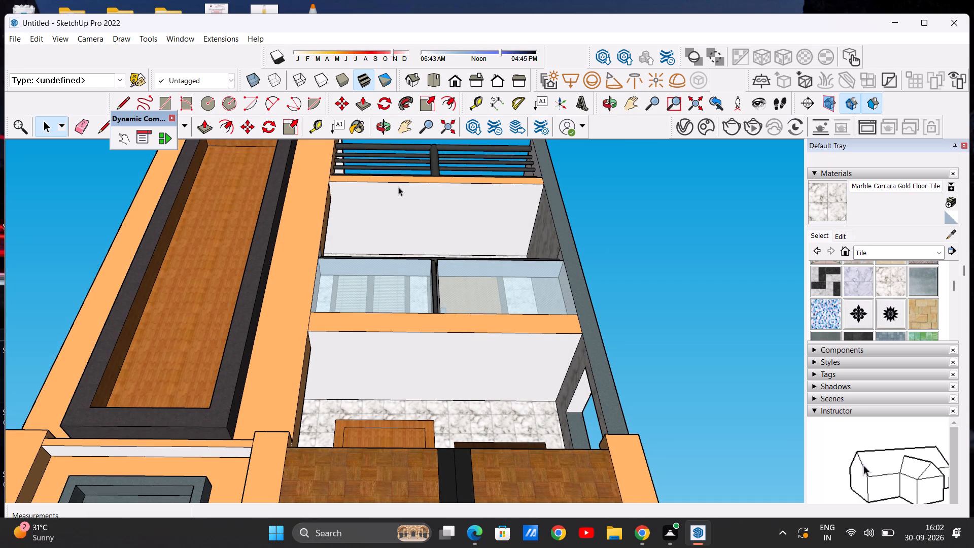
pyautogui.moveTo(396, 201); pyautogui.dragTo(379, 204, button='middle')
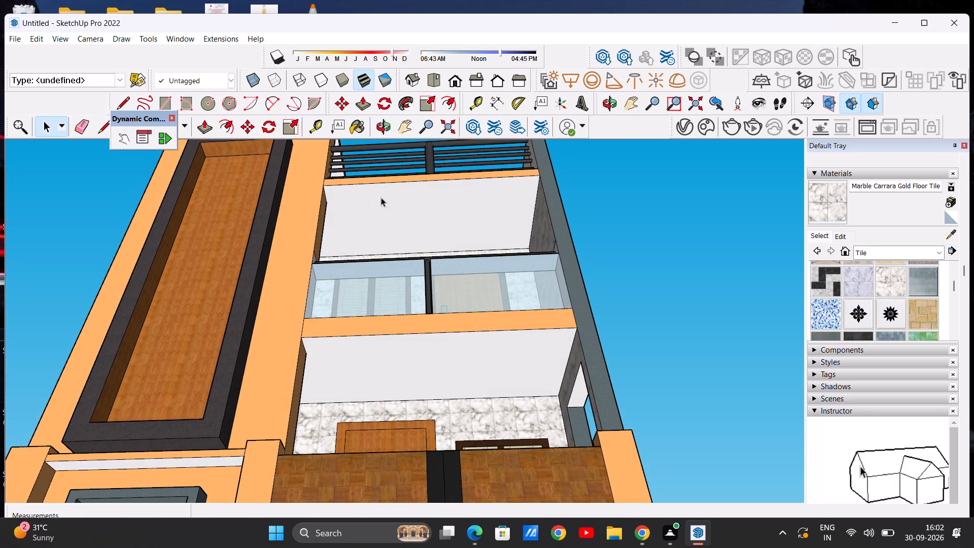
pyautogui.scroll(9, 361, 180)
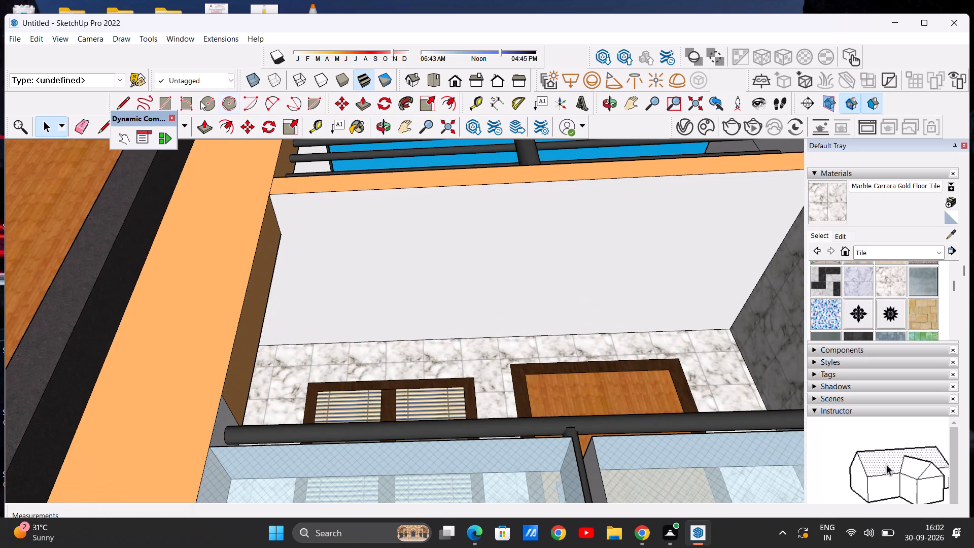
pyautogui.click(210, 101)
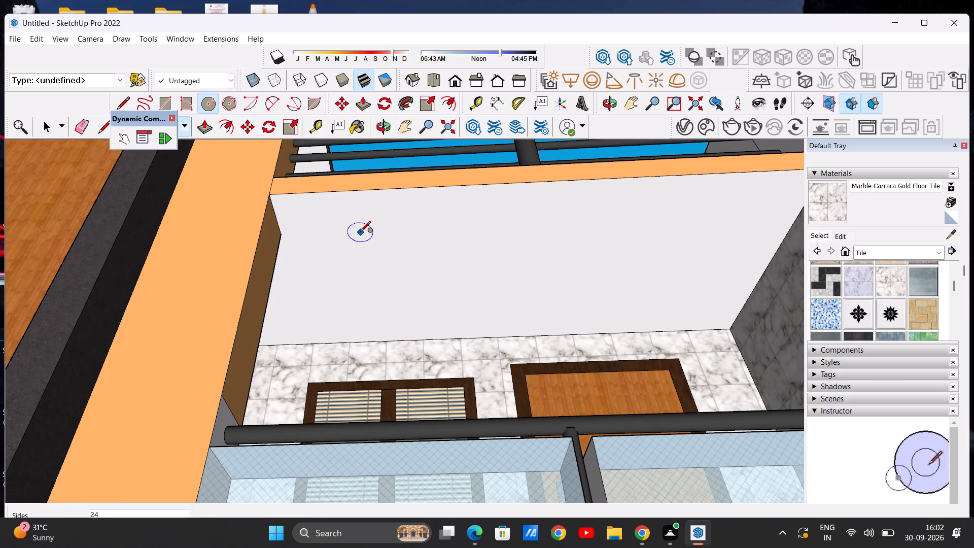
pyautogui.click(360, 232)
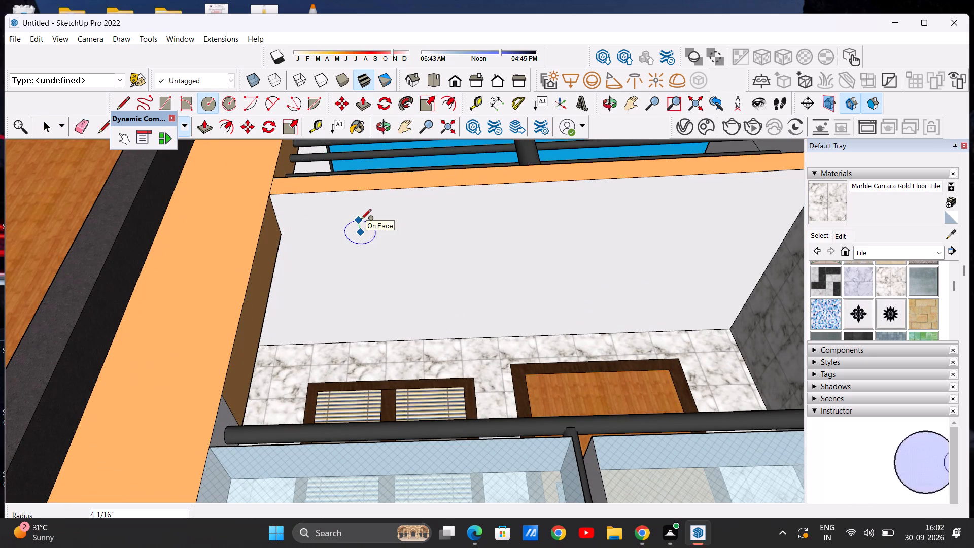
pyautogui.click(361, 220)
pyautogui.press('space')
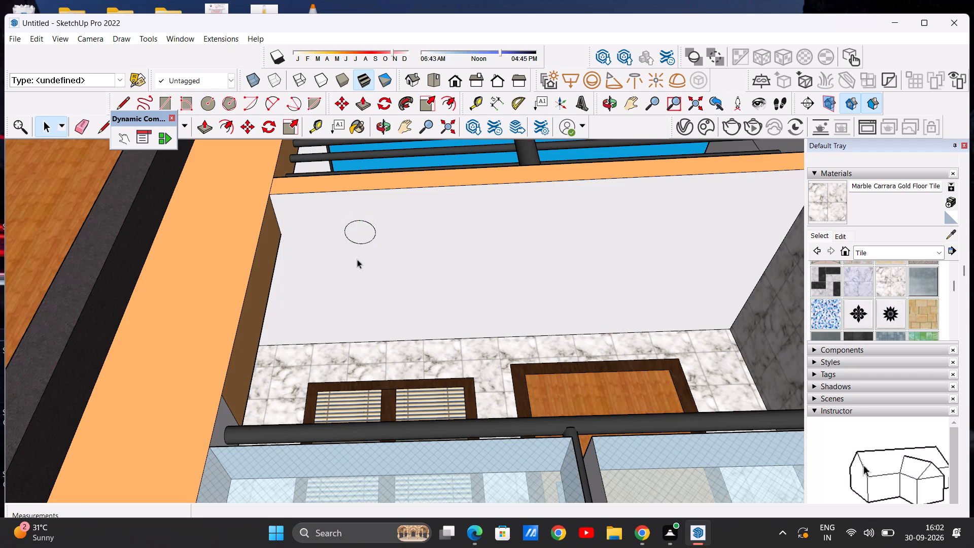
# Copy the ceiling circle about 7' 1" along the front edge towards the grey outer side wall.
pyautogui.scroll(-5, 391, 258)
pyautogui.scroll(6, 402, 278)
pyautogui.doubleClick(351, 215)
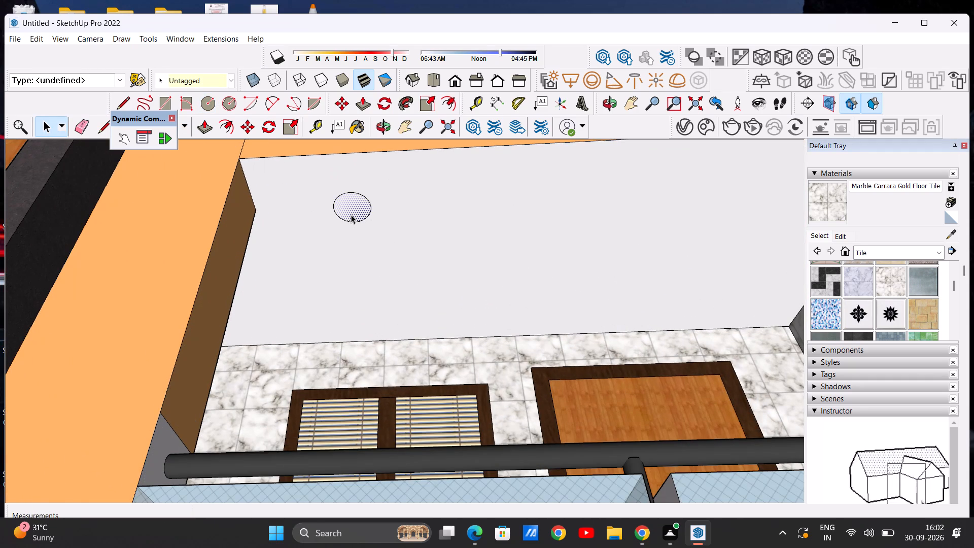
pyautogui.click(245, 129)
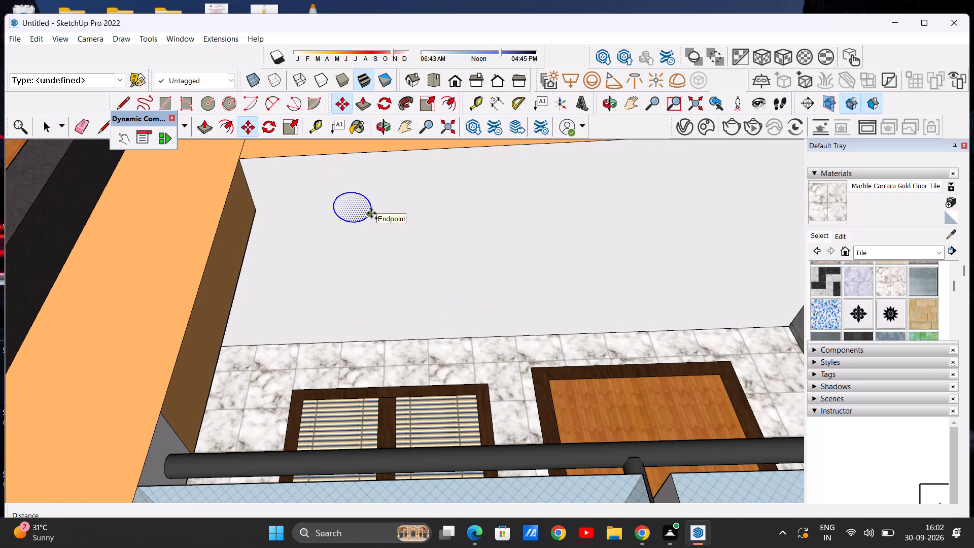
pyautogui.click(347, 187)
pyautogui.scroll(-5, 489, 215)
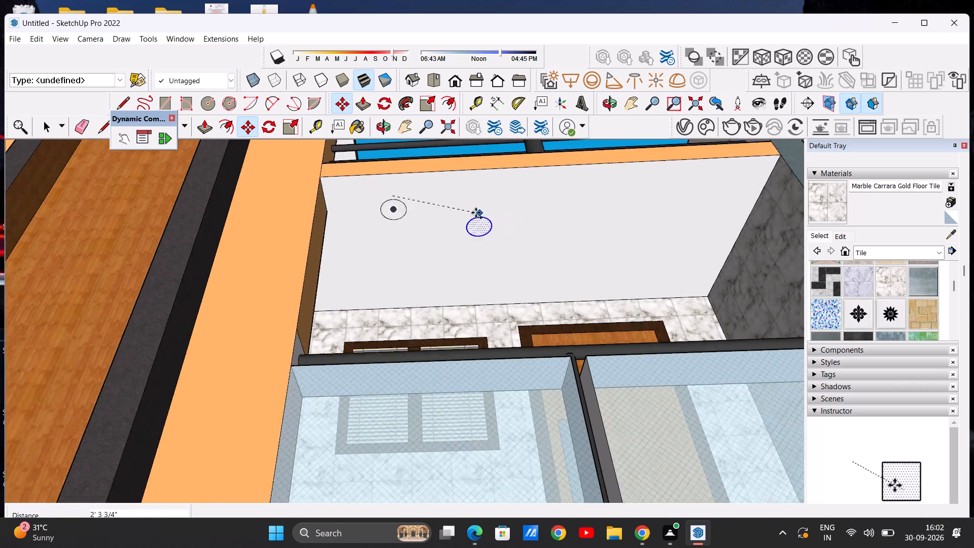
pyautogui.scroll(-1, 476, 213)
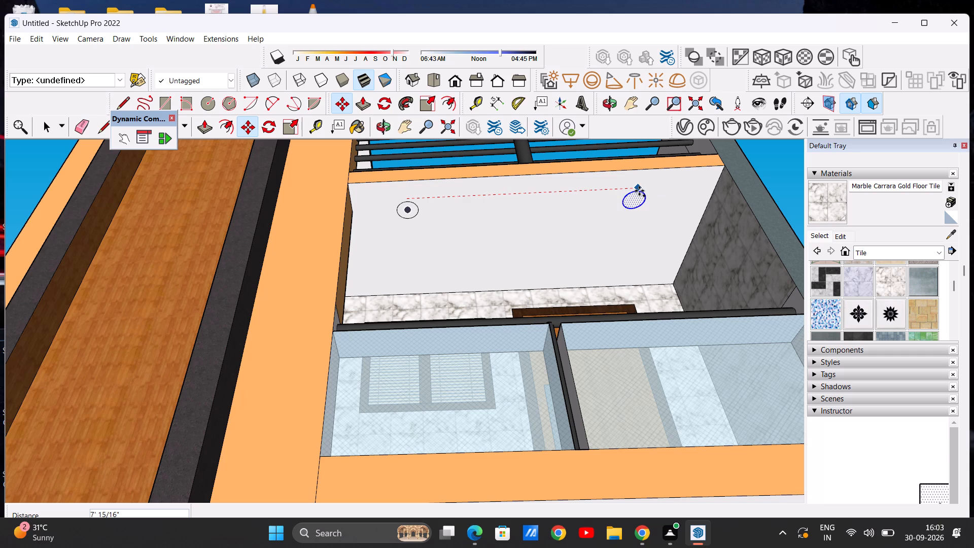
pyautogui.click(639, 191)
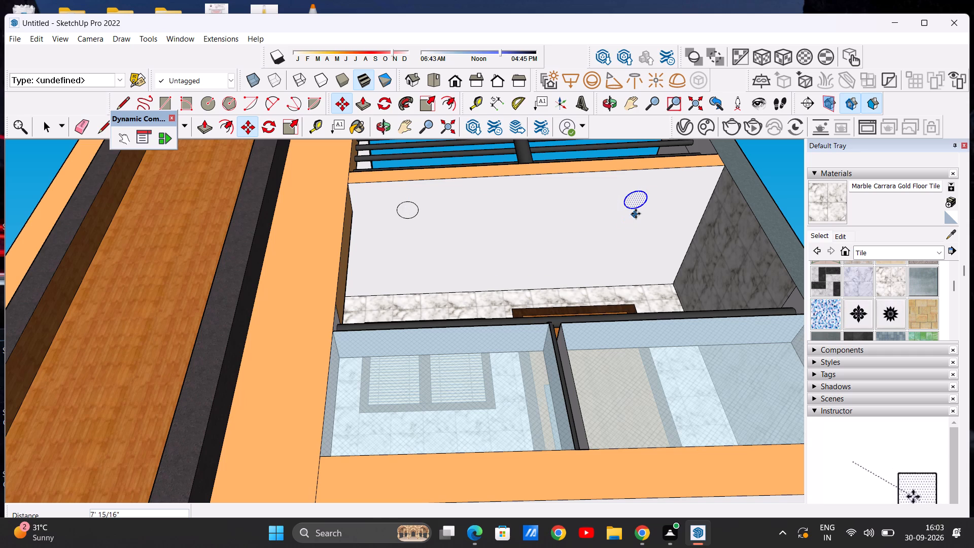
# Copy the circle near the grey side wall about 2' 5" back towards the balcony's door wall.
pyautogui.scroll(3, 637, 214)
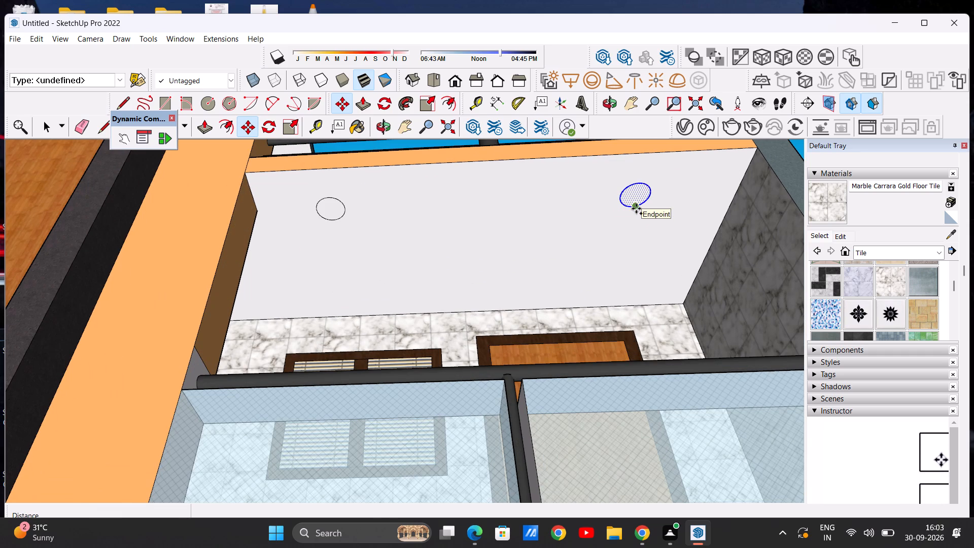
pyautogui.click(636, 209)
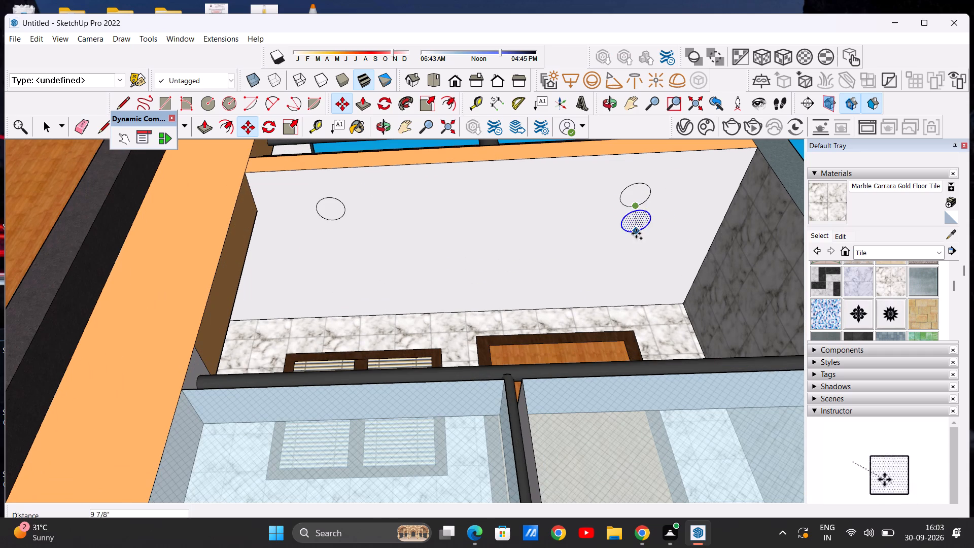
pyautogui.click(631, 276)
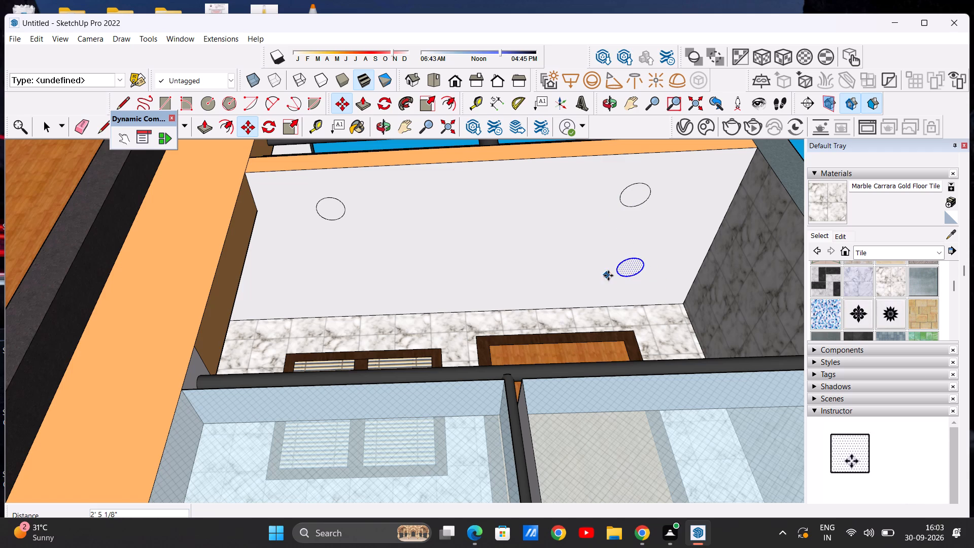
pyautogui.press('space')
pyautogui.scroll(-8, 565, 296)
pyautogui.click(738, 200)
# Copy the front ceiling circle beside the yellow tower about 2' 8" back towards the balcony's door wall.
pyautogui.scroll(6, 461, 290)
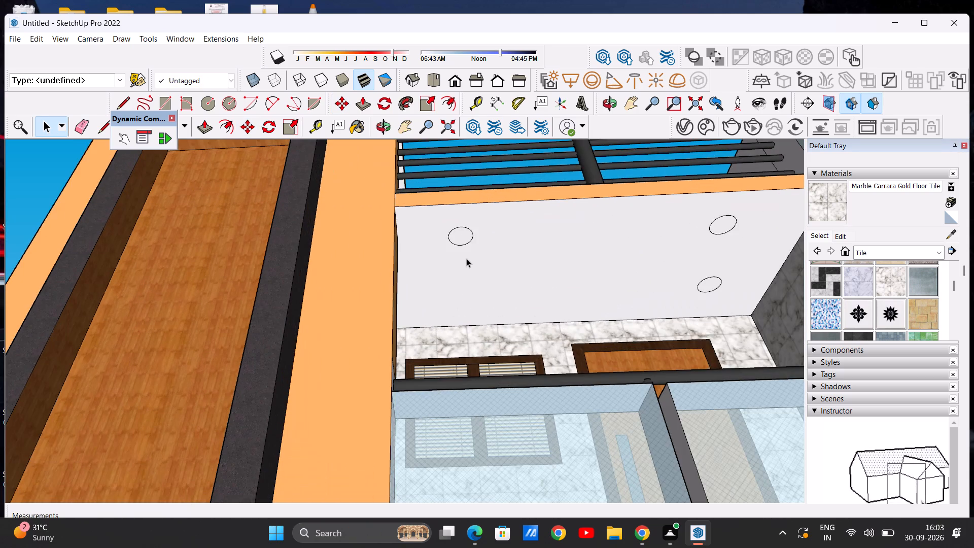
pyautogui.scroll(4, 460, 236)
pyautogui.doubleClick(460, 236)
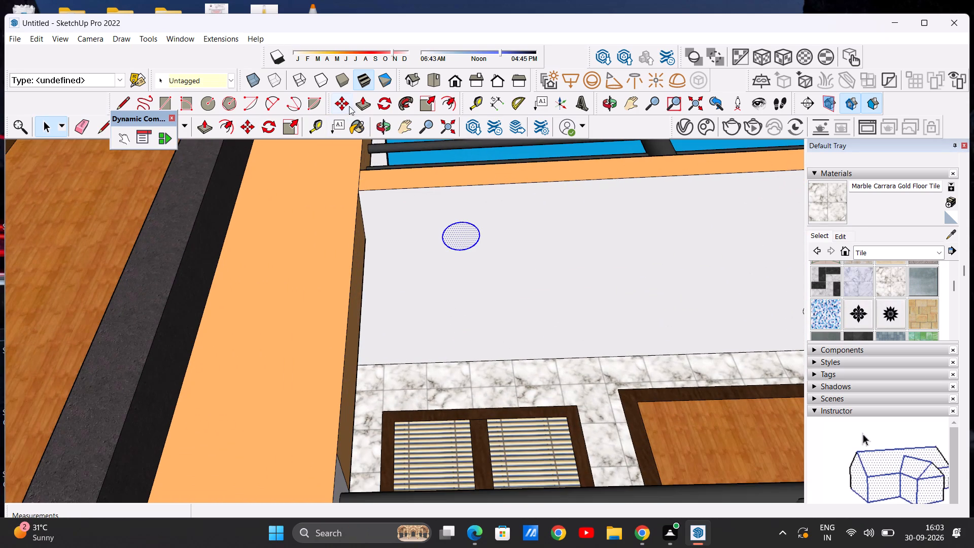
pyautogui.click(334, 103)
pyautogui.scroll(-10, 427, 242)
pyautogui.scroll(6, 447, 248)
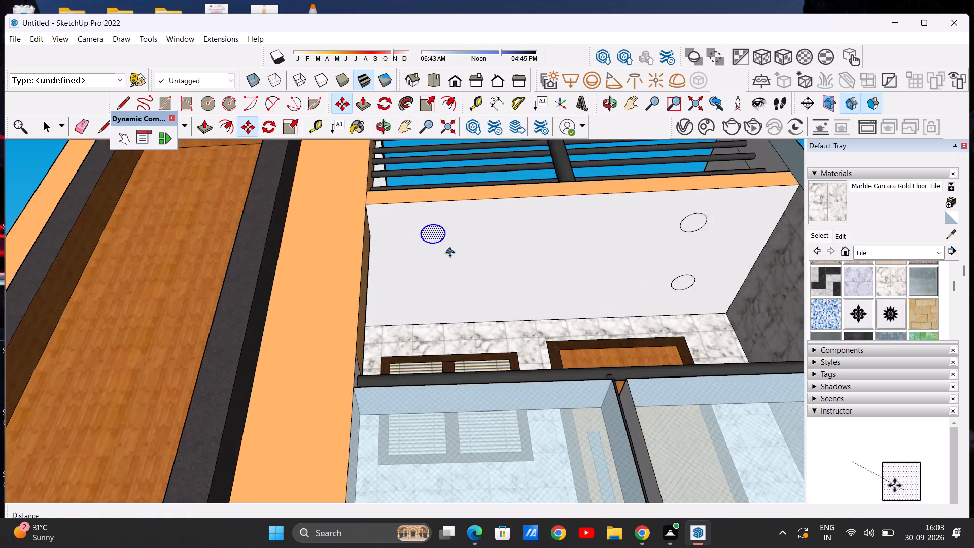
pyautogui.scroll(3, 434, 243)
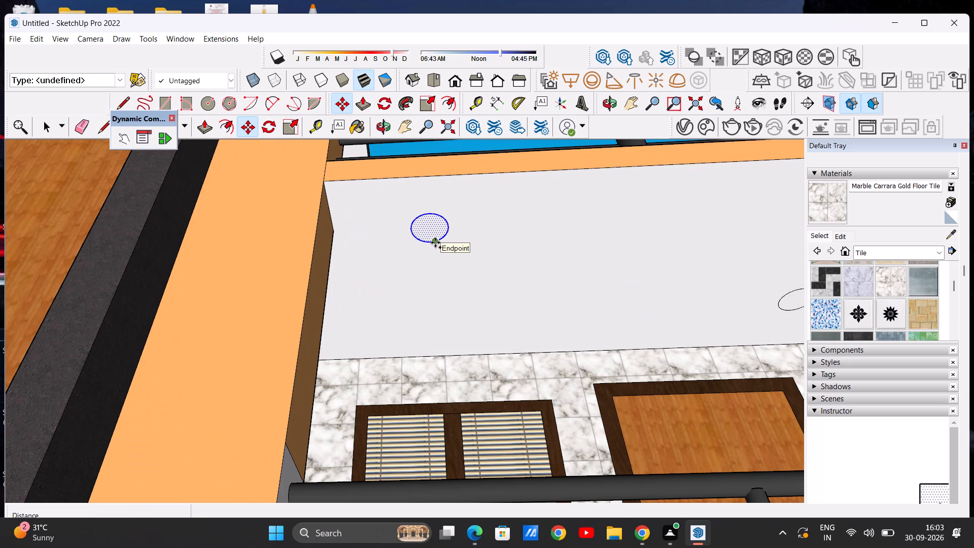
pyautogui.click(435, 243)
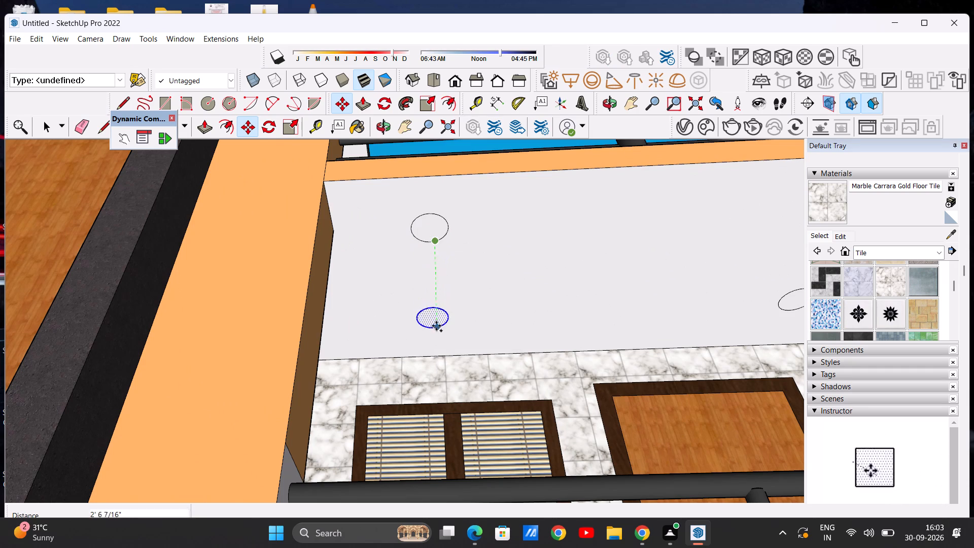
pyautogui.scroll(-4, 435, 325)
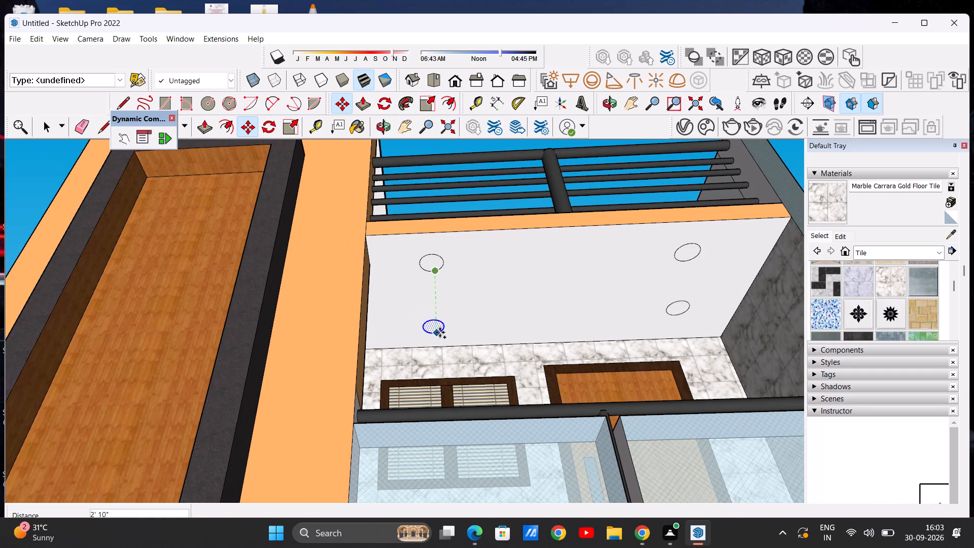
pyautogui.click(439, 329)
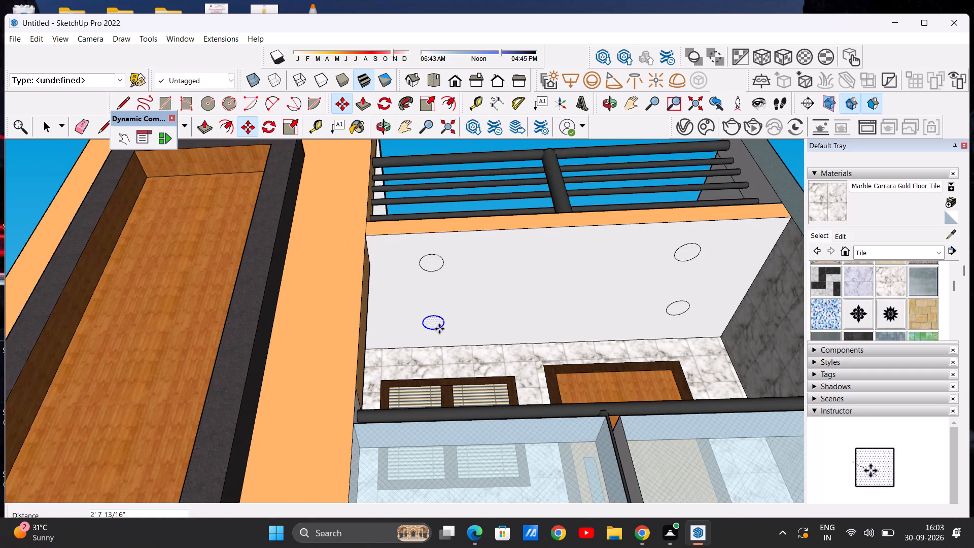
pyautogui.press('space')
pyautogui.scroll(-8, 352, 444)
pyautogui.click(455, 247)
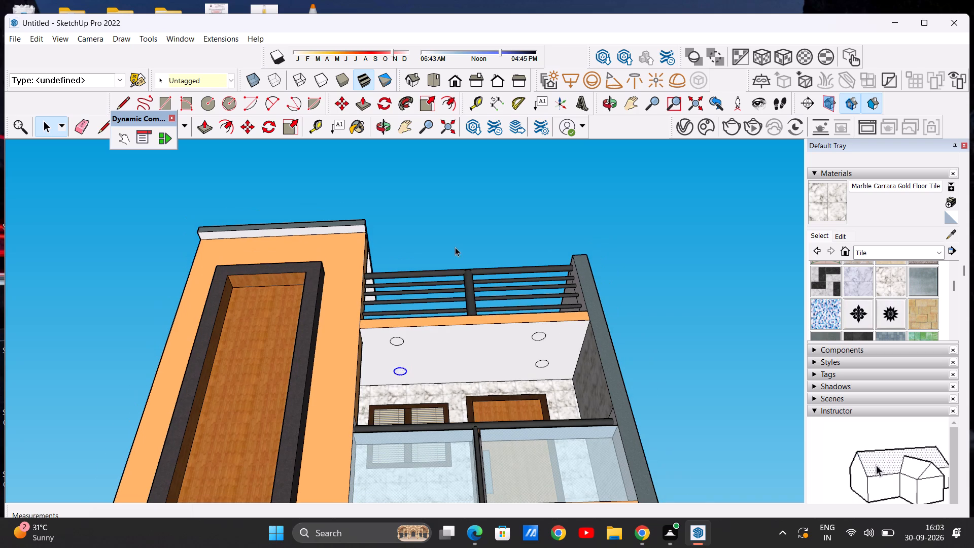
# Copy the front ceiling circle beside the yellow tower about 3' 7" along the front edge to the middle of the ceiling.
pyautogui.scroll(6, 453, 426)
pyautogui.scroll(-6, 480, 362)
pyautogui.scroll(7, 414, 341)
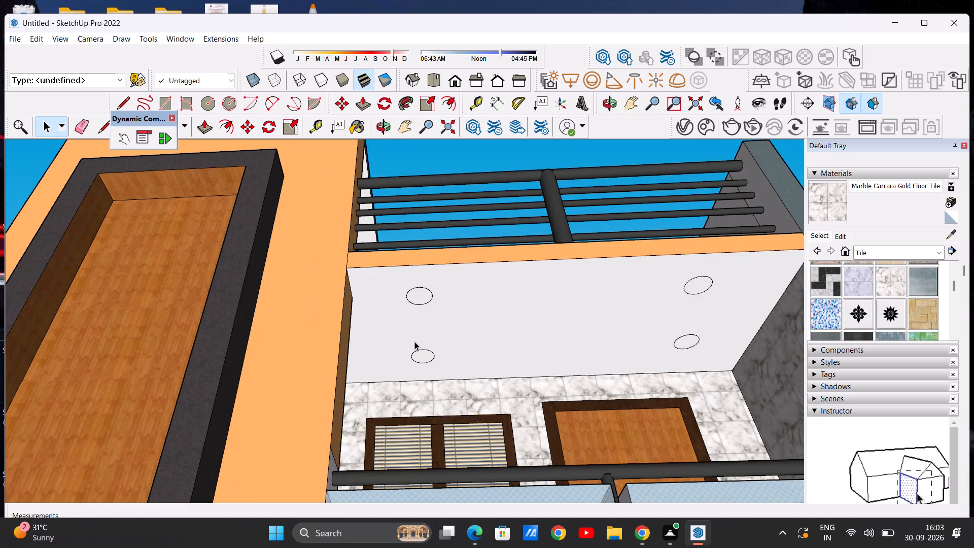
pyautogui.scroll(-4, 418, 351)
pyautogui.scroll(4, 519, 321)
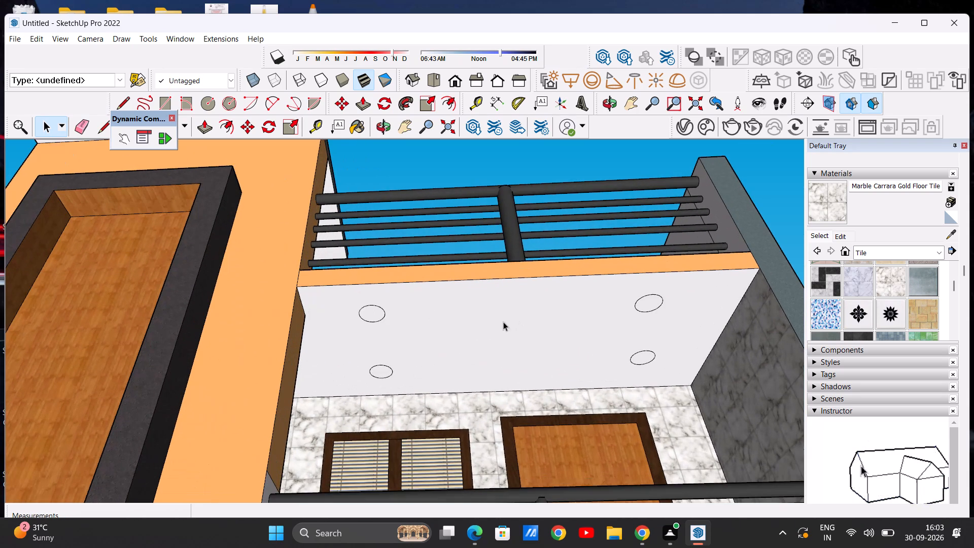
pyautogui.doubleClick(376, 312)
pyautogui.scroll(-3, 450, 314)
pyautogui.scroll(3, 546, 311)
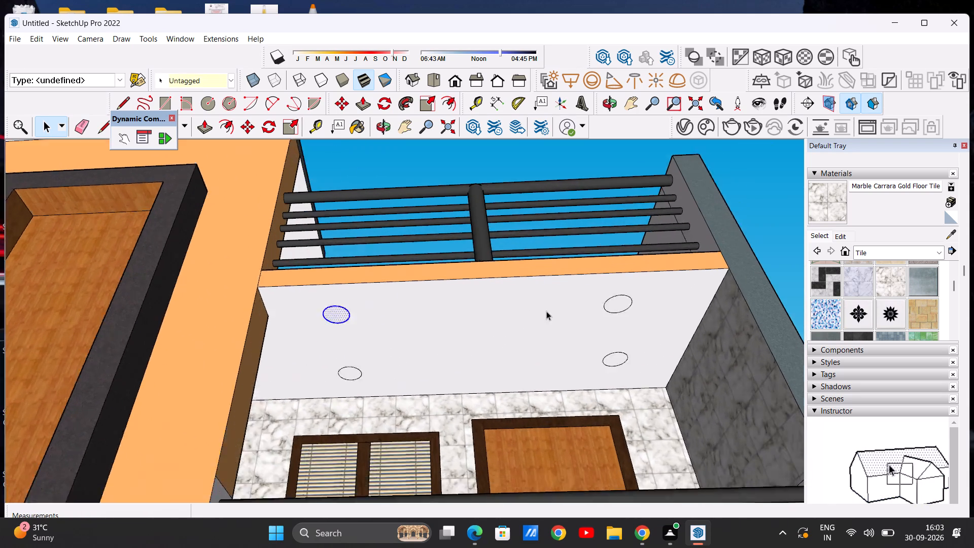
pyautogui.scroll(2, 546, 311)
pyautogui.click(249, 126)
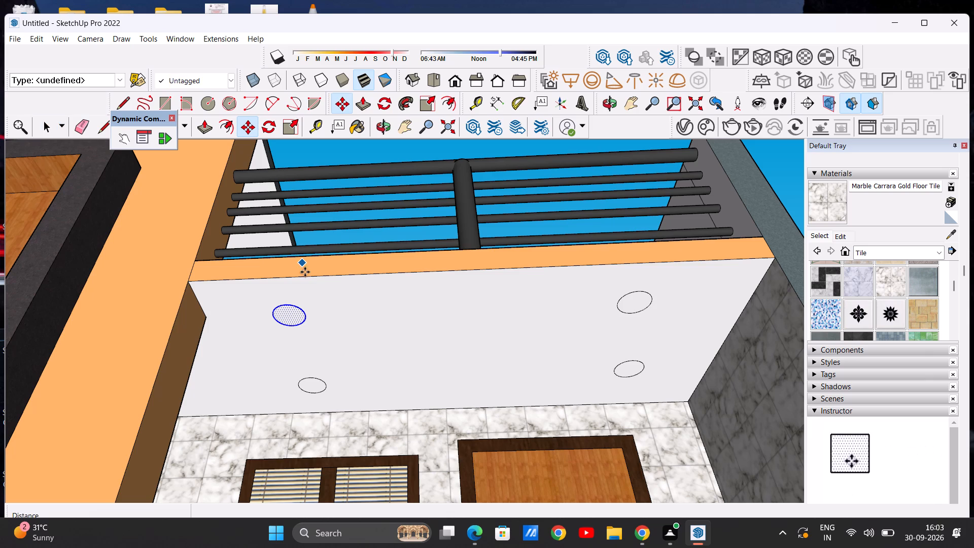
pyautogui.click(302, 322)
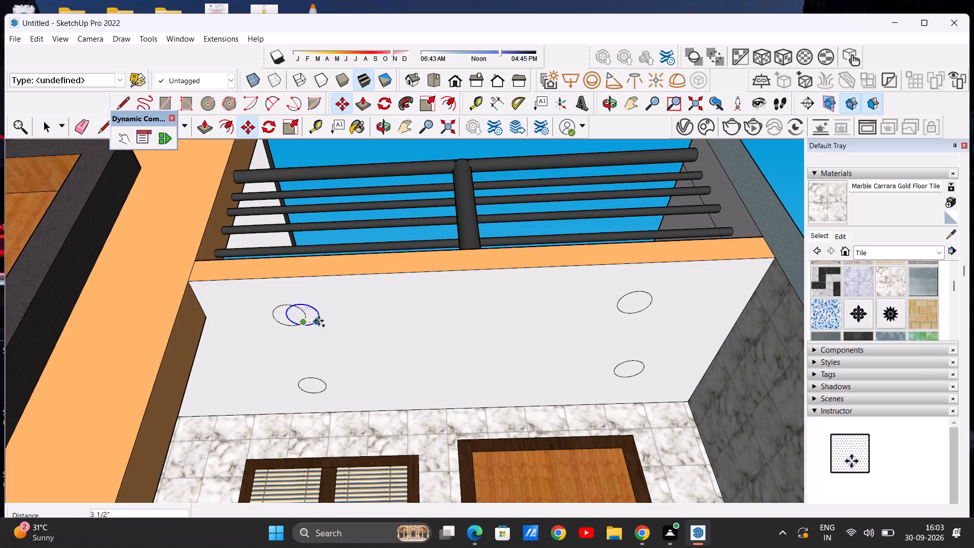
pyautogui.click(474, 315)
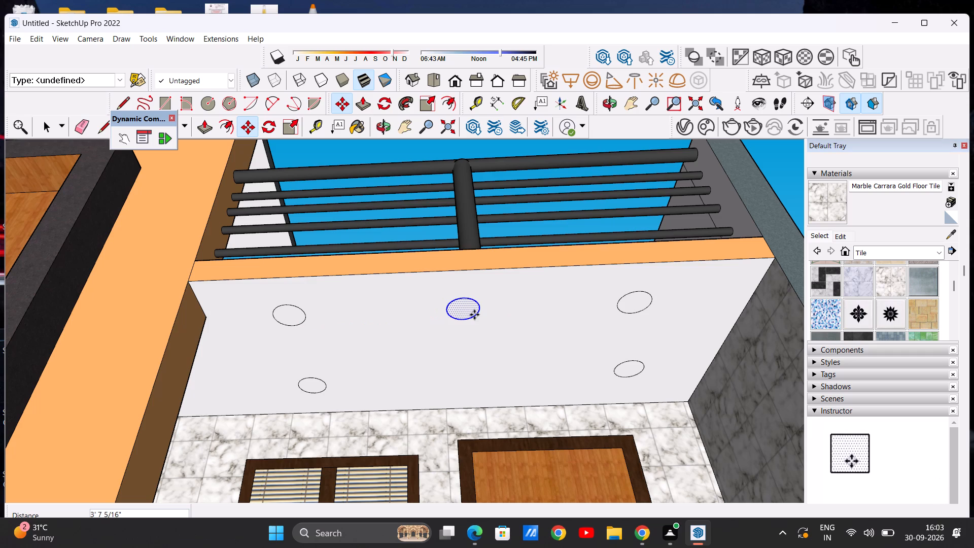
pyautogui.press('space')
pyautogui.scroll(-5, 468, 233)
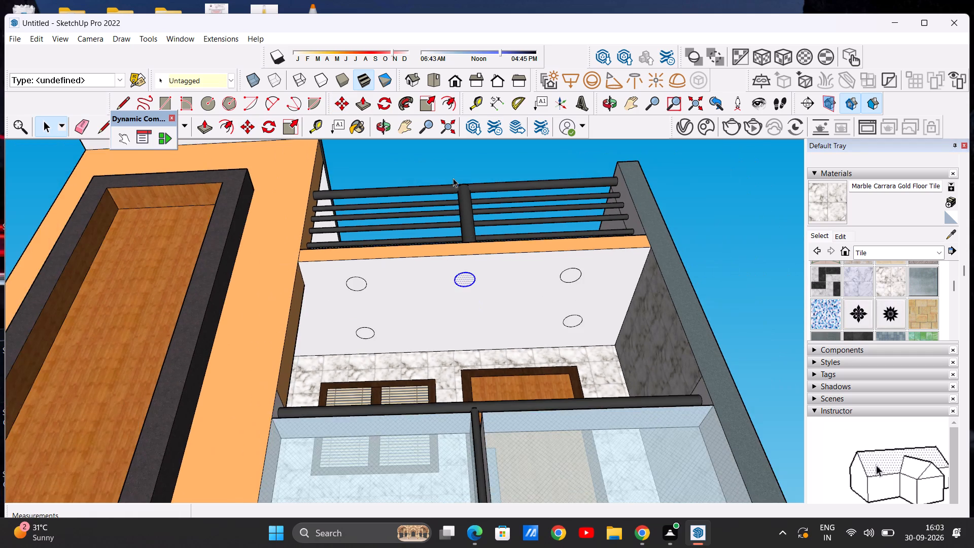
pyautogui.scroll(3, 452, 176)
pyautogui.click(439, 167)
# Copy the rear ceiling circle beside the yellow tower about 4' 6" along the door wall, behind the middle front circle.
pyautogui.scroll(7, 340, 412)
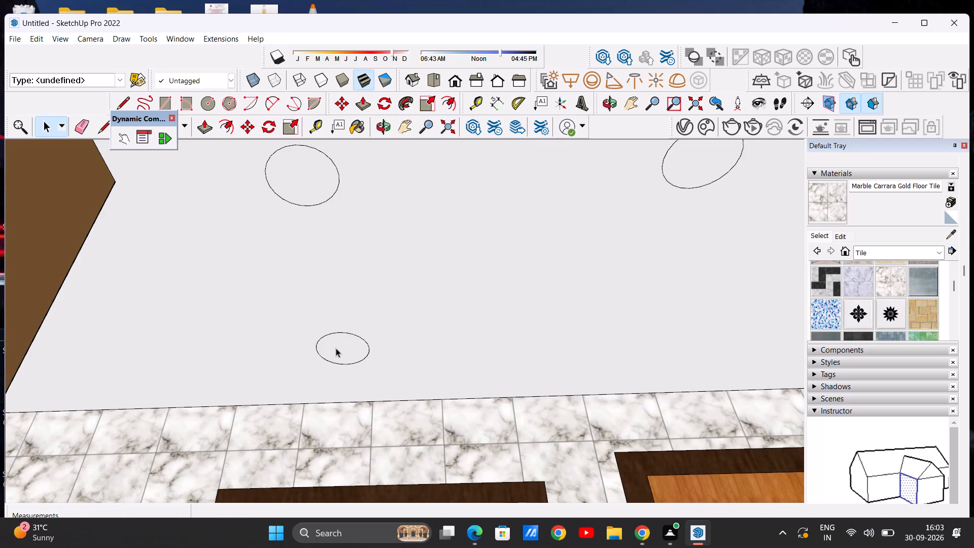
pyautogui.click(334, 351)
pyautogui.click(337, 351)
pyautogui.click(337, 351)
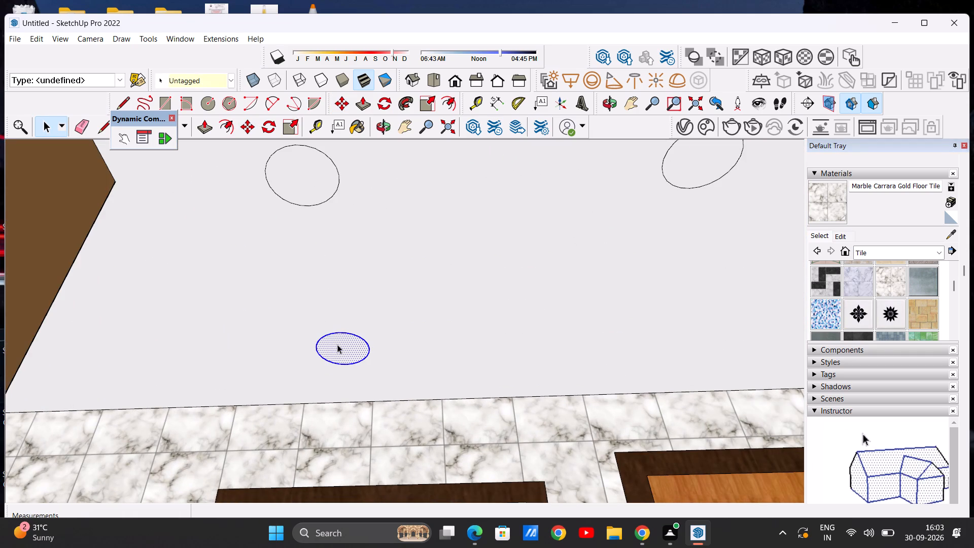
pyautogui.click(249, 123)
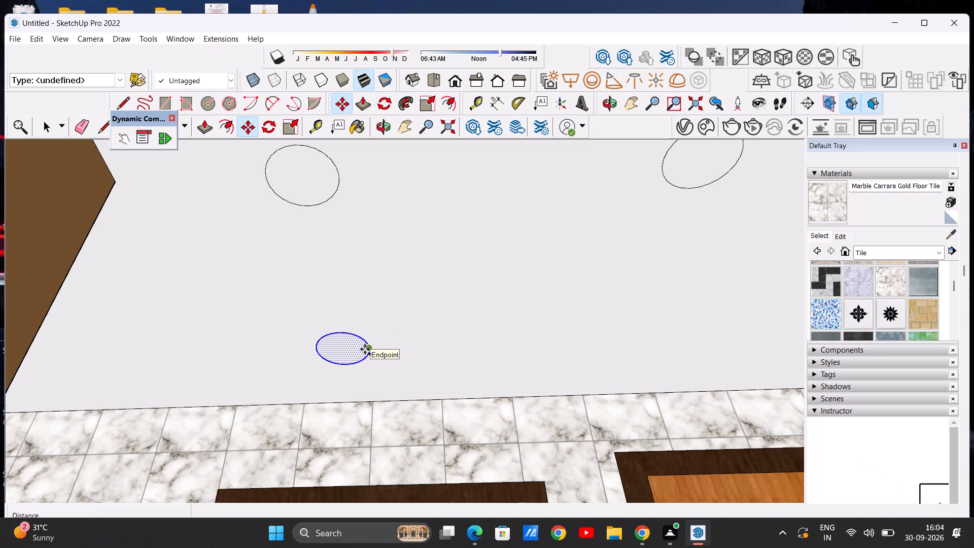
pyautogui.click(363, 348)
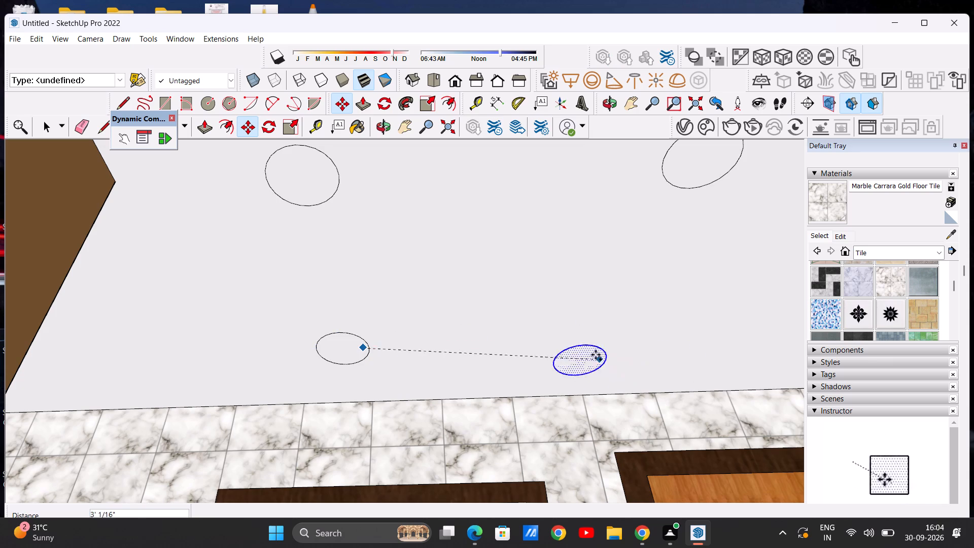
pyautogui.scroll(-5, 578, 329)
pyautogui.scroll(2, 663, 331)
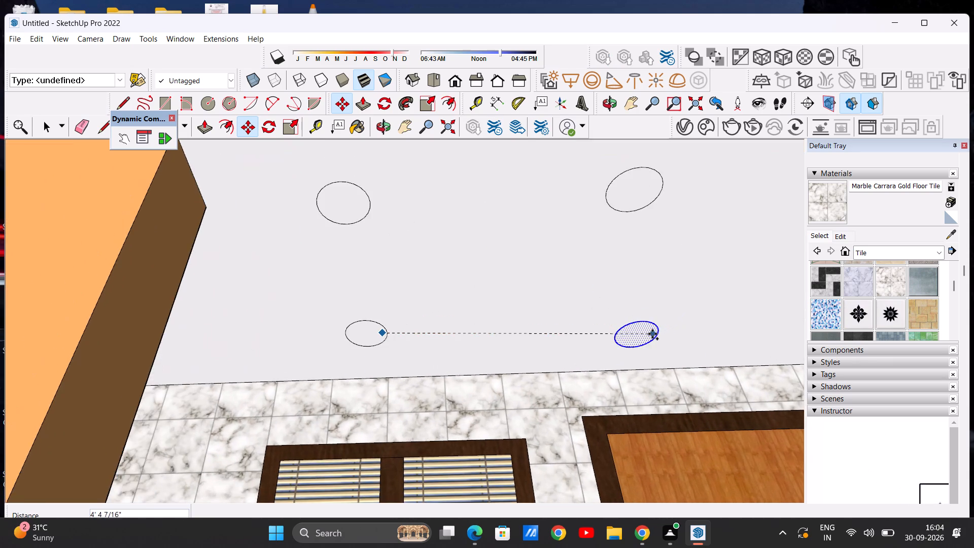
pyautogui.scroll(-7, 652, 334)
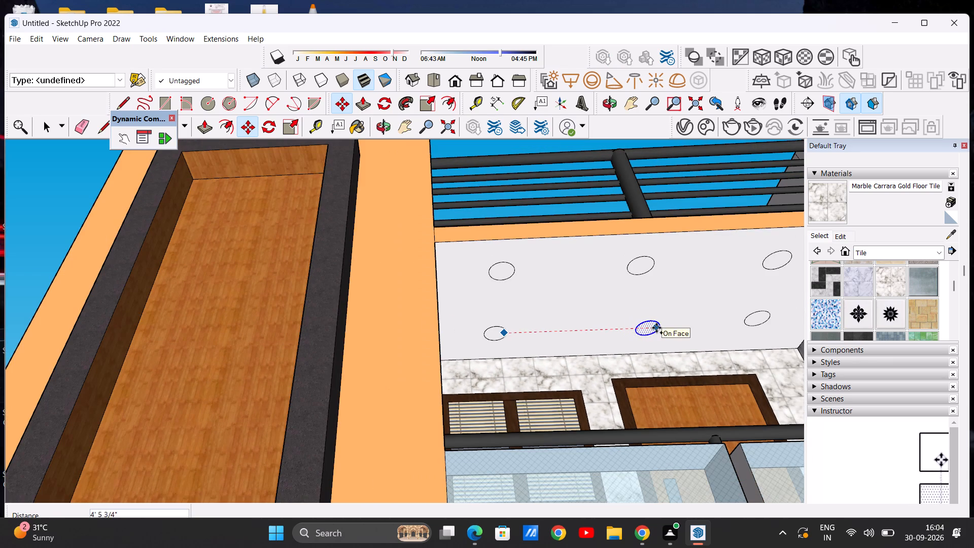
pyautogui.click(656, 328)
pyautogui.press('space')
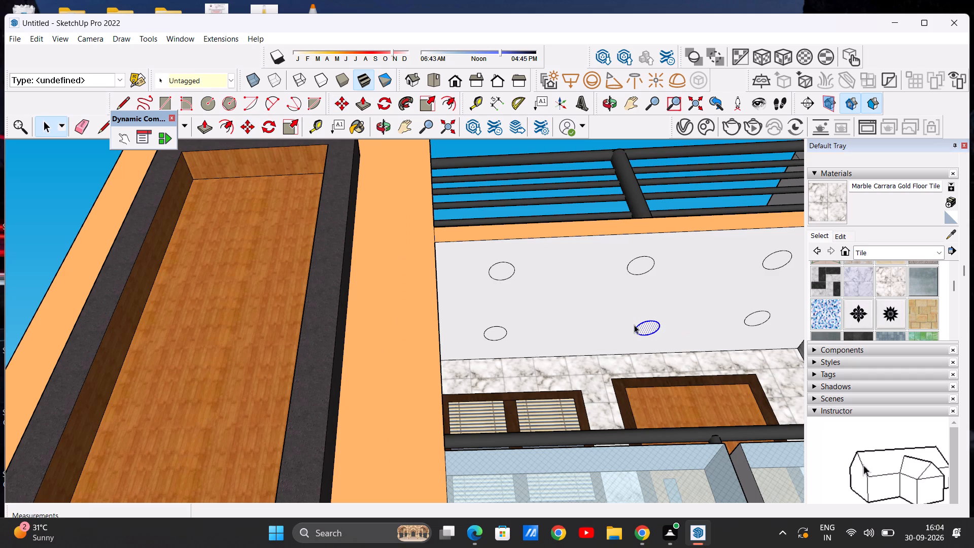
pyautogui.scroll(-8, 405, 314)
pyautogui.click(498, 157)
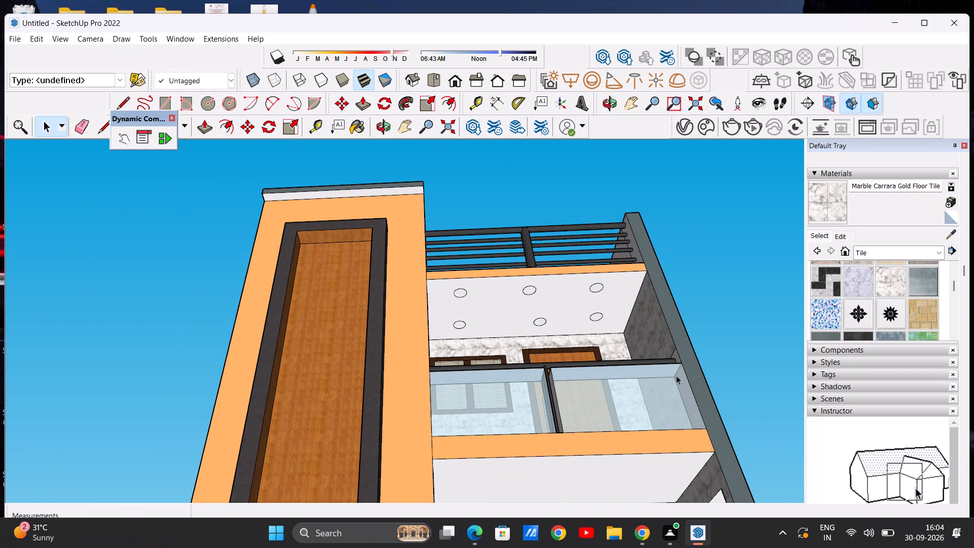
# Examine the two rows of ceiling circles in the balcony recess from several angles, checking their spacing and alignment.
pyautogui.scroll(4, 586, 362)
pyautogui.moveTo(459, 315); pyautogui.dragTo(437, 291, button='middle')
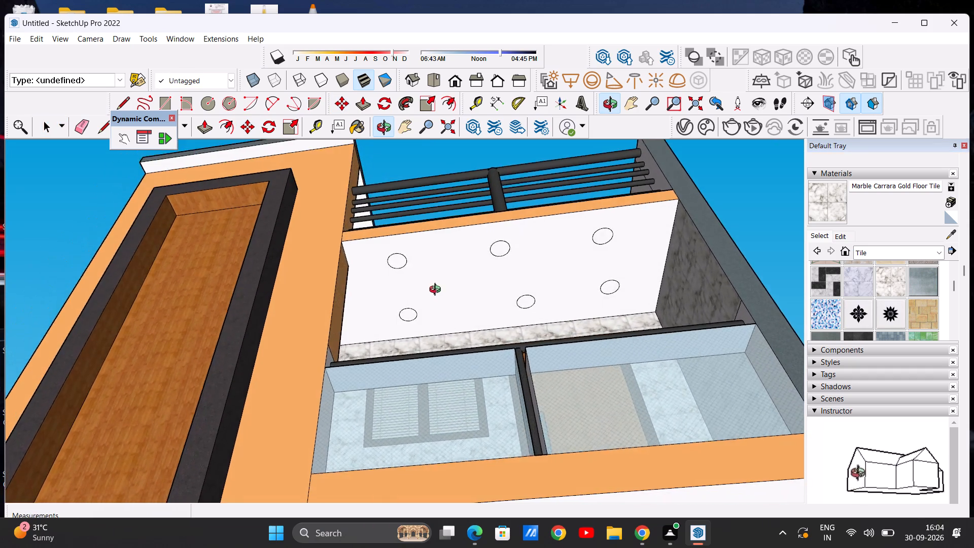
pyautogui.moveTo(437, 291); pyautogui.dragTo(455, 328, button='middle')
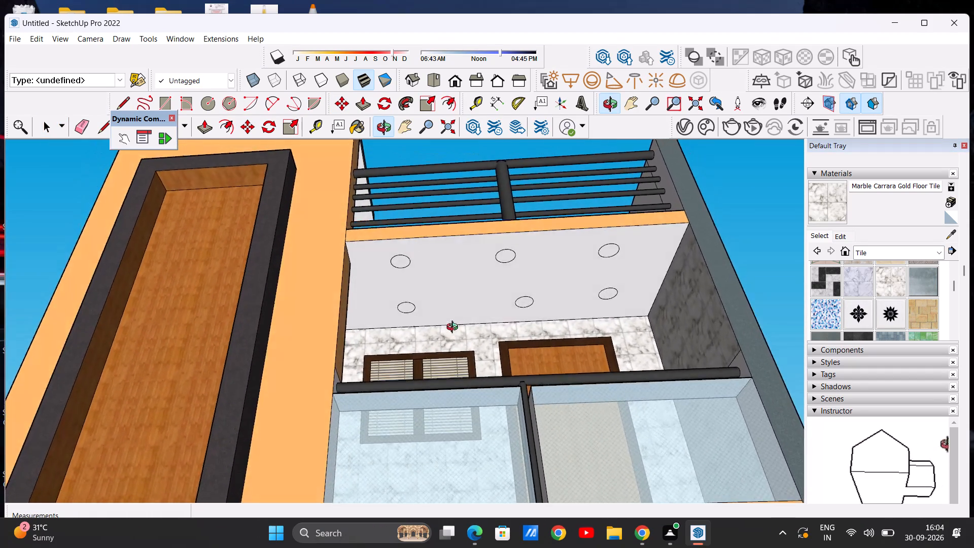
pyautogui.moveTo(455, 328); pyautogui.dragTo(473, 295, button='middle')
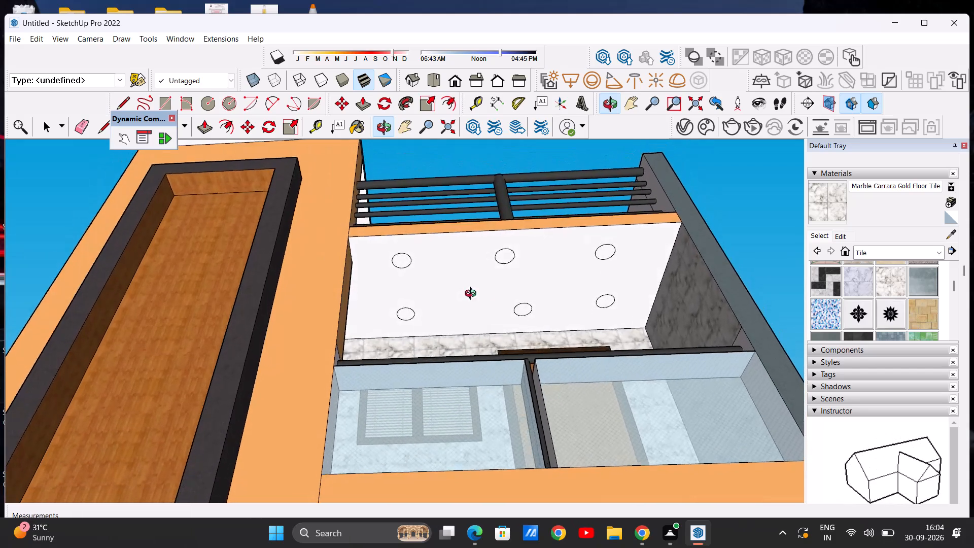
pyautogui.moveTo(473, 295); pyautogui.dragTo(464, 301, button='middle')
pyautogui.scroll(5, 405, 258)
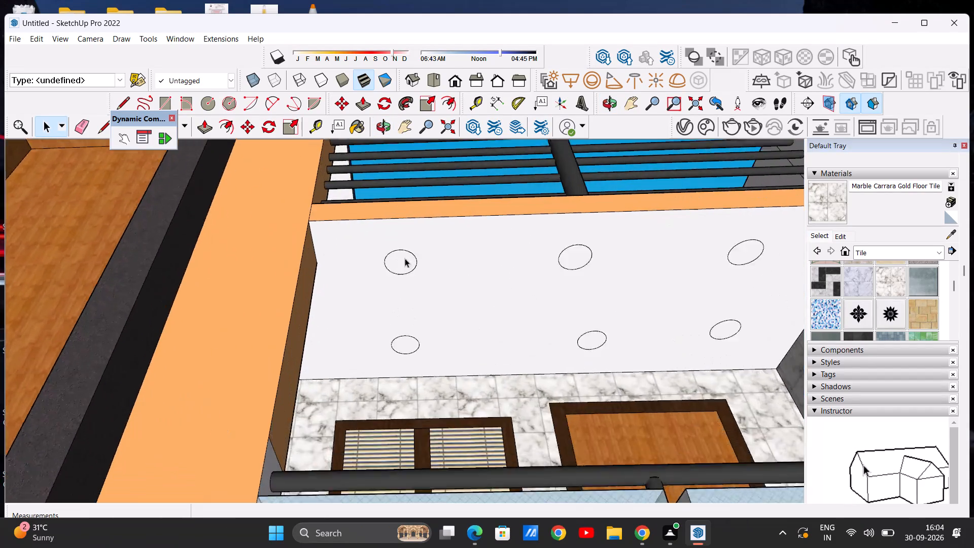
pyautogui.scroll(2, 405, 258)
pyautogui.scroll(-10, 386, 260)
pyautogui.scroll(9, 486, 250)
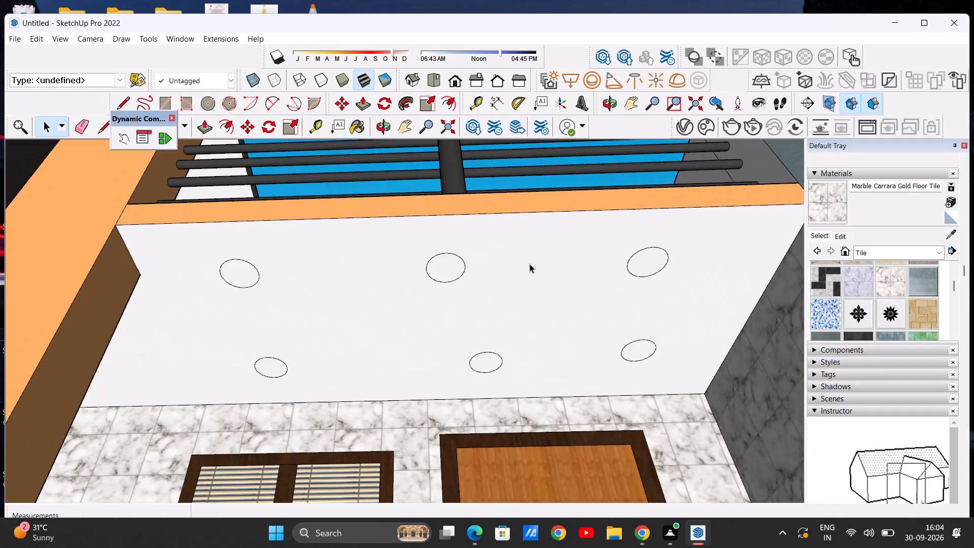
pyautogui.scroll(-6, 530, 264)
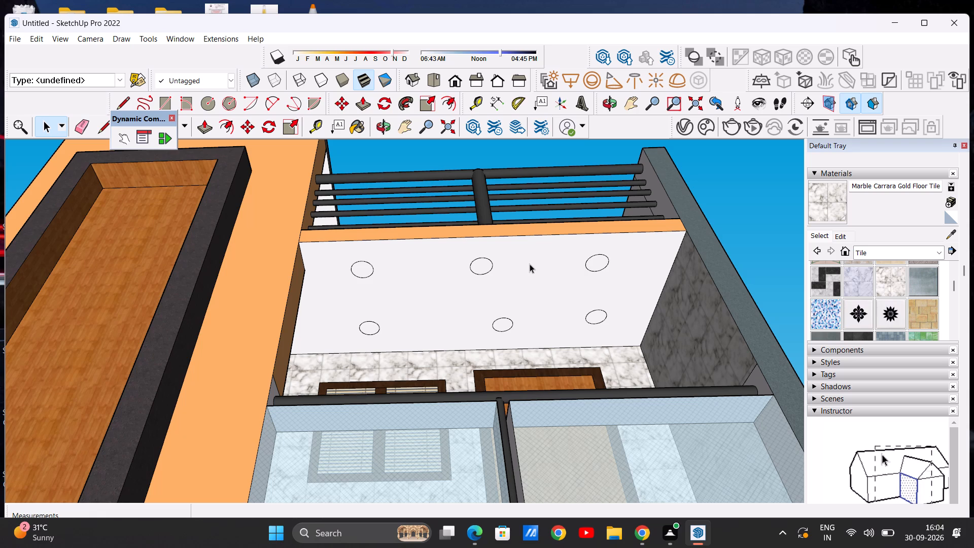
pyautogui.scroll(-18, 355, 265)
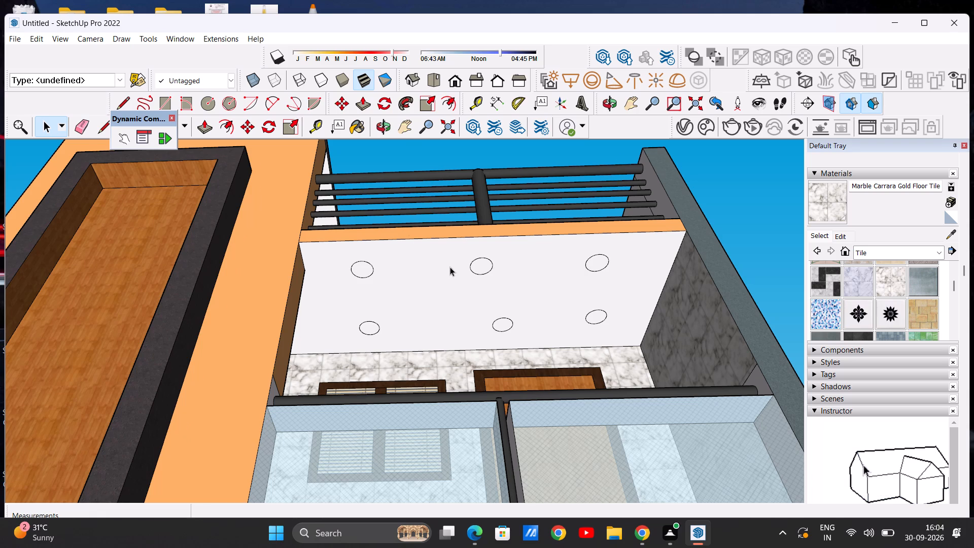
pyautogui.scroll(-5, 450, 267)
pyautogui.scroll(11, 379, 292)
pyautogui.scroll(1, 446, 292)
pyautogui.moveTo(446, 292); pyautogui.dragTo(427, 266, button='middle')
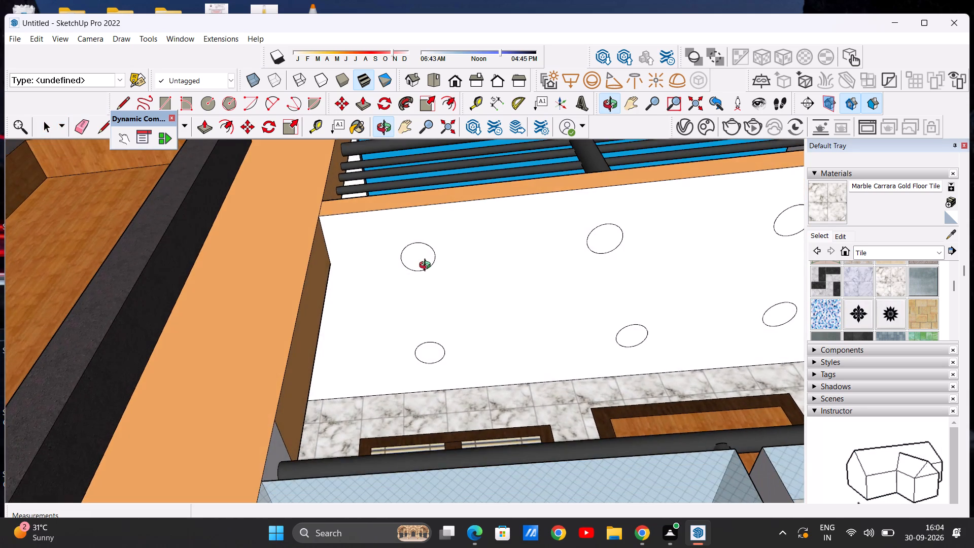
pyautogui.moveTo(427, 266); pyautogui.dragTo(443, 271, button='middle')
pyautogui.scroll(-2, 443, 271)
pyautogui.scroll(1, 432, 268)
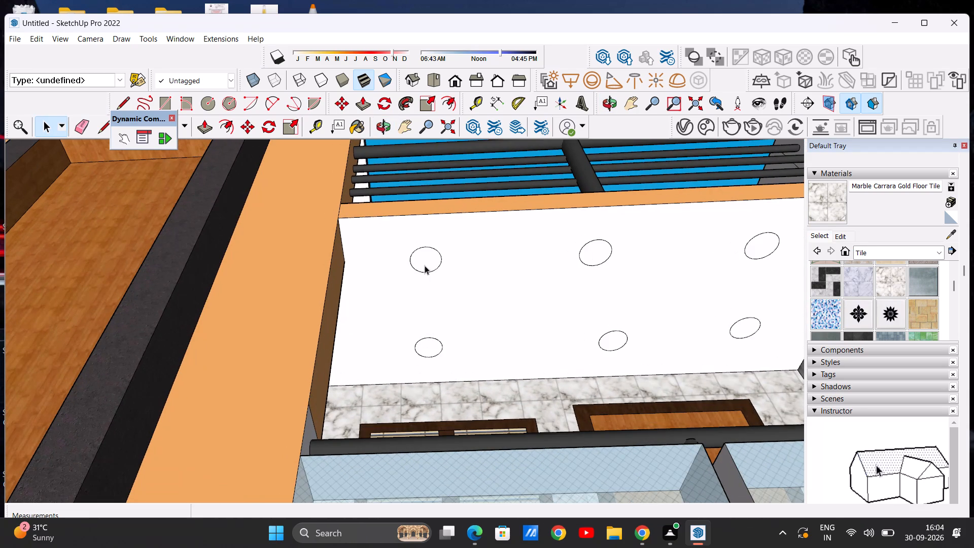
pyautogui.scroll(-1, 424, 265)
pyautogui.scroll(1, 414, 262)
pyautogui.scroll(-6, 414, 262)
pyautogui.scroll(-1, 457, 287)
pyautogui.moveTo(459, 288); pyautogui.dragTo(447, 353, button='middle')
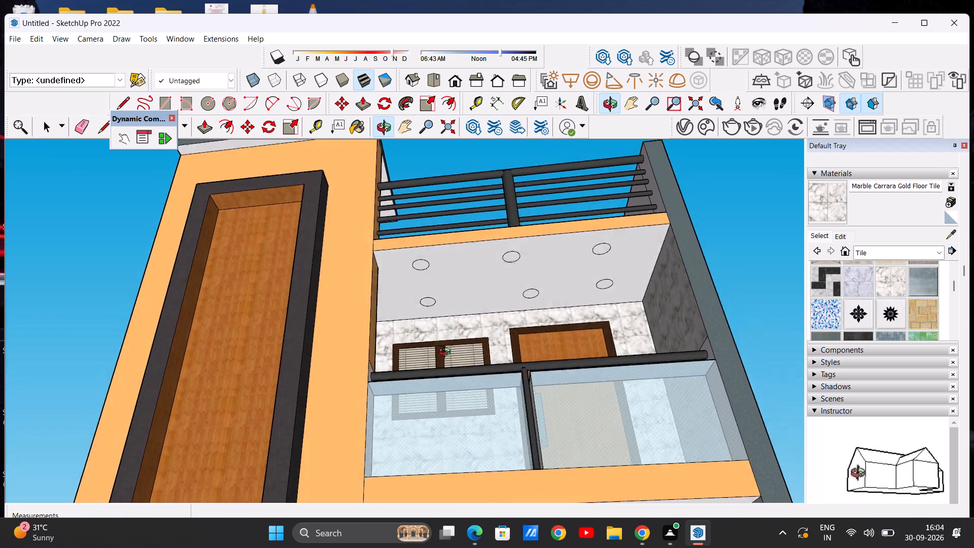
pyautogui.moveTo(447, 353); pyautogui.dragTo(466, 350, button='middle')
pyautogui.scroll(6, 442, 280)
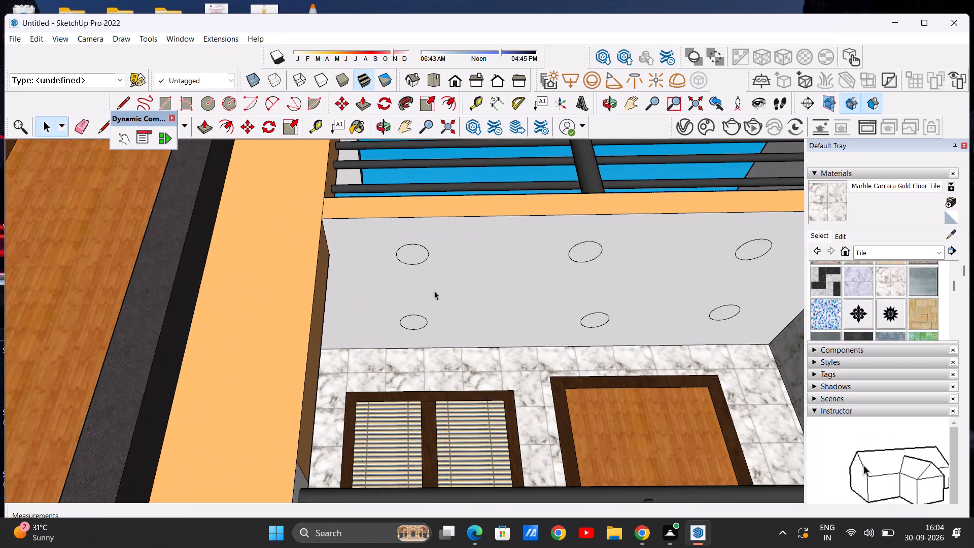
pyautogui.moveTo(434, 302); pyautogui.dragTo(428, 271, button='middle')
pyautogui.scroll(15, 418, 240)
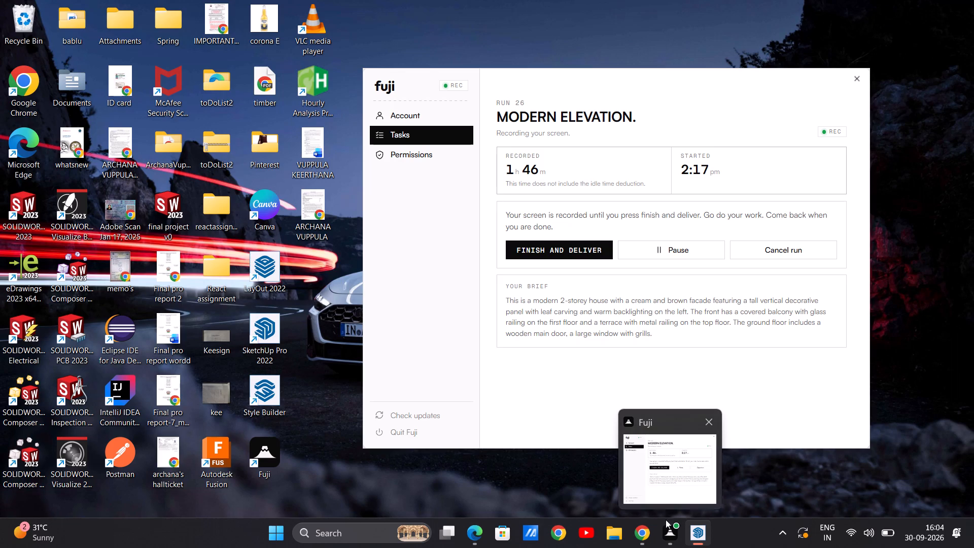
# Switch back to SketchUp and make a group from the front ceiling circle beside the yellow tower, including its face and edge.
pyautogui.click(686, 479)
pyautogui.scroll(-5, 528, 337)
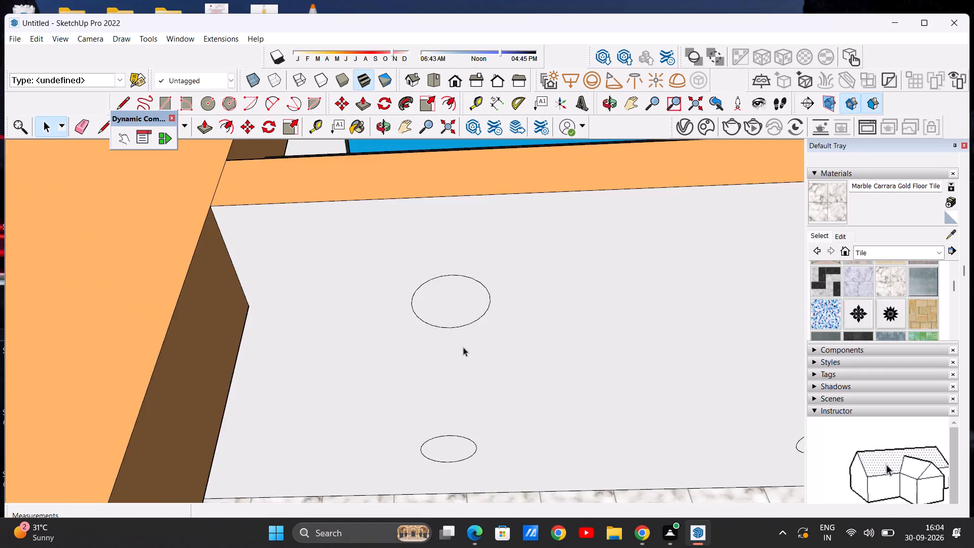
pyautogui.scroll(-12, 463, 347)
pyautogui.scroll(8, 502, 357)
pyautogui.moveTo(294, 340); pyautogui.dragTo(295, 339, button='middle')
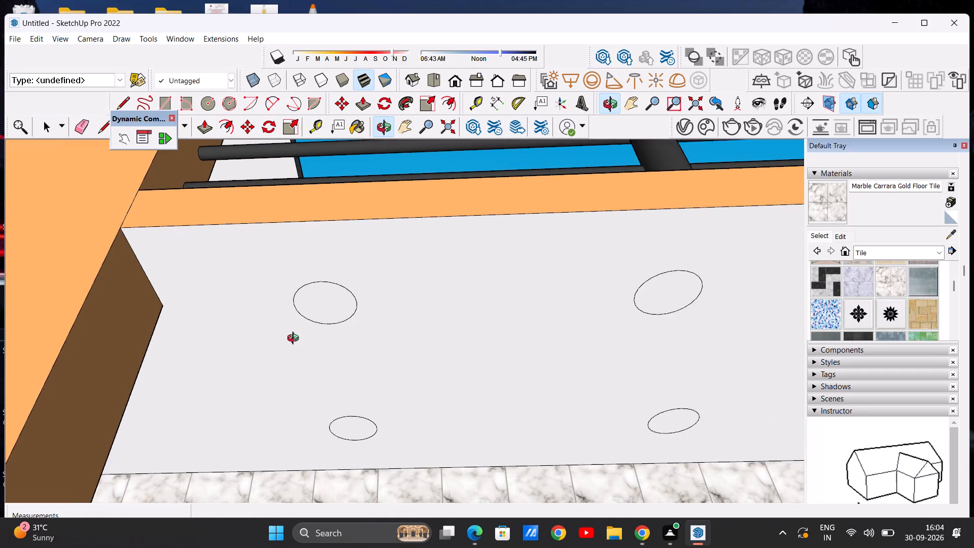
pyautogui.moveTo(295, 339); pyautogui.dragTo(310, 311, button='middle')
pyautogui.scroll(4, 334, 302)
pyautogui.doubleClick(334, 300)
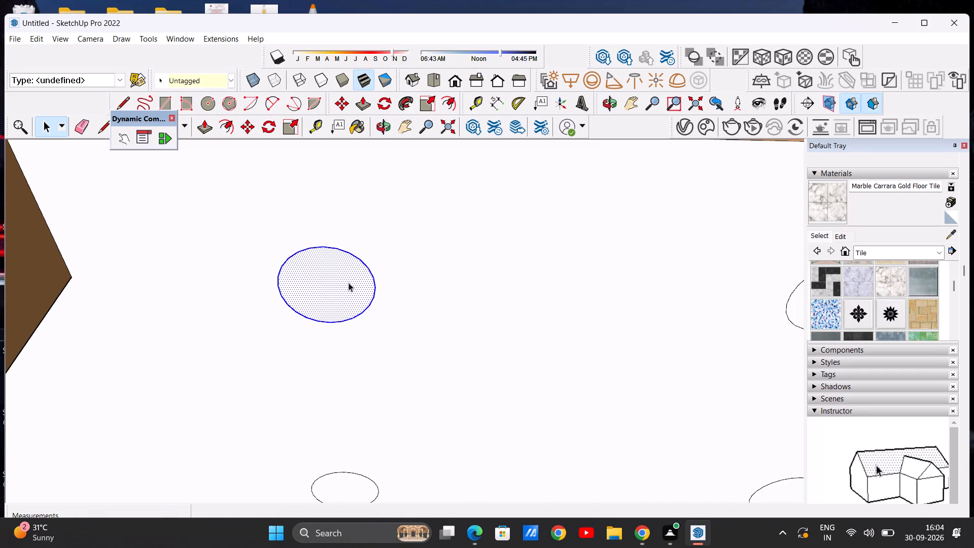
pyautogui.rightClick(334, 270)
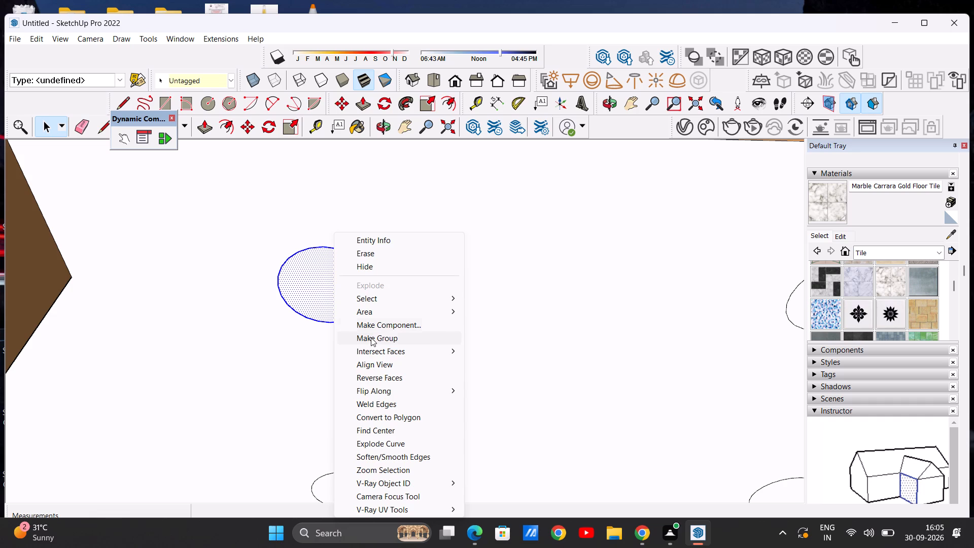
pyautogui.click(371, 337)
# Convert the grouped front ceiling circle beside the yellow tower into a V-Ray mesh light.
pyautogui.scroll(-5, 344, 304)
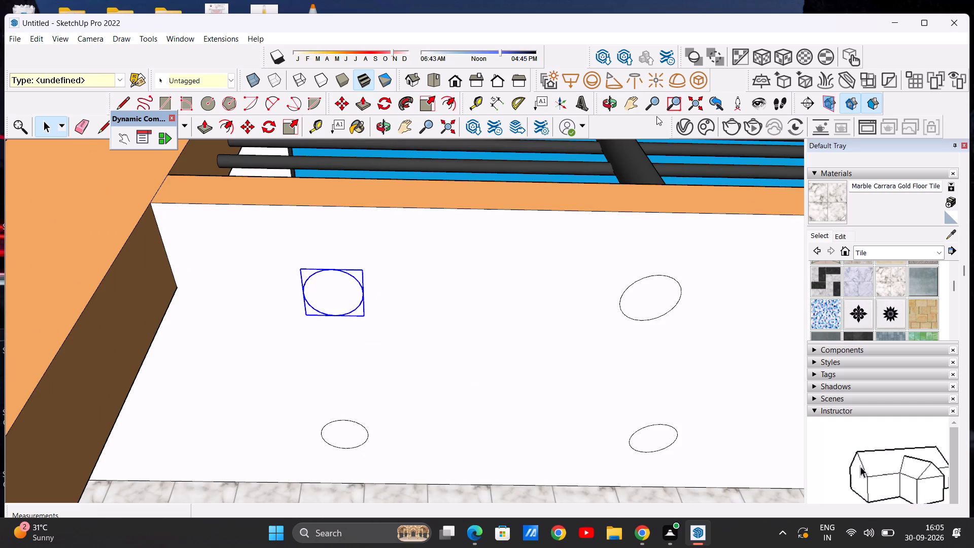
pyautogui.click(701, 74)
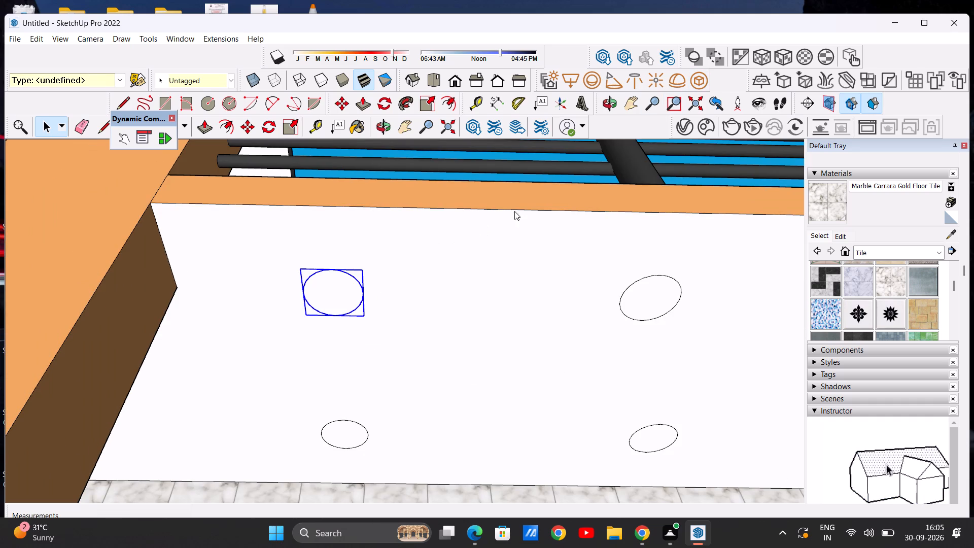
pyautogui.click(697, 76)
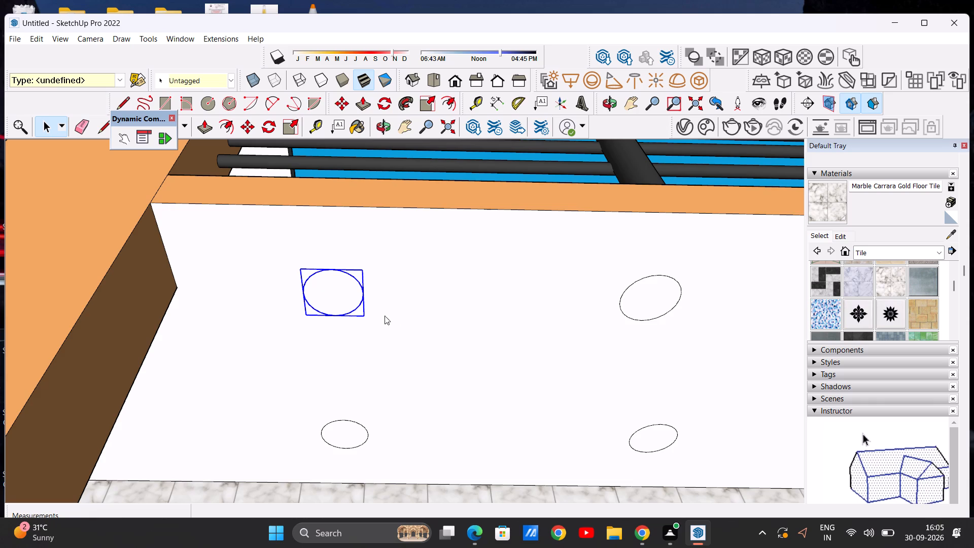
pyautogui.click(654, 313)
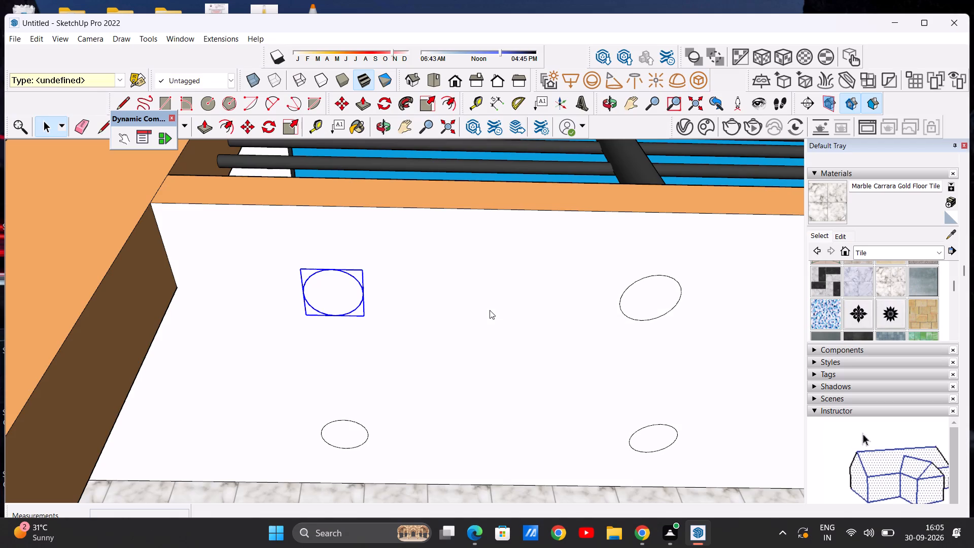
pyautogui.press('space')
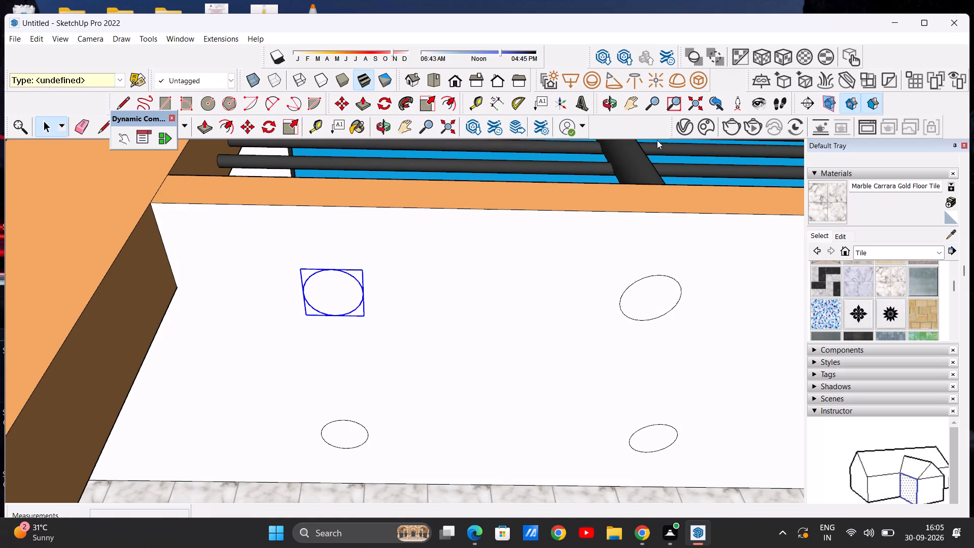
pyautogui.click(699, 79)
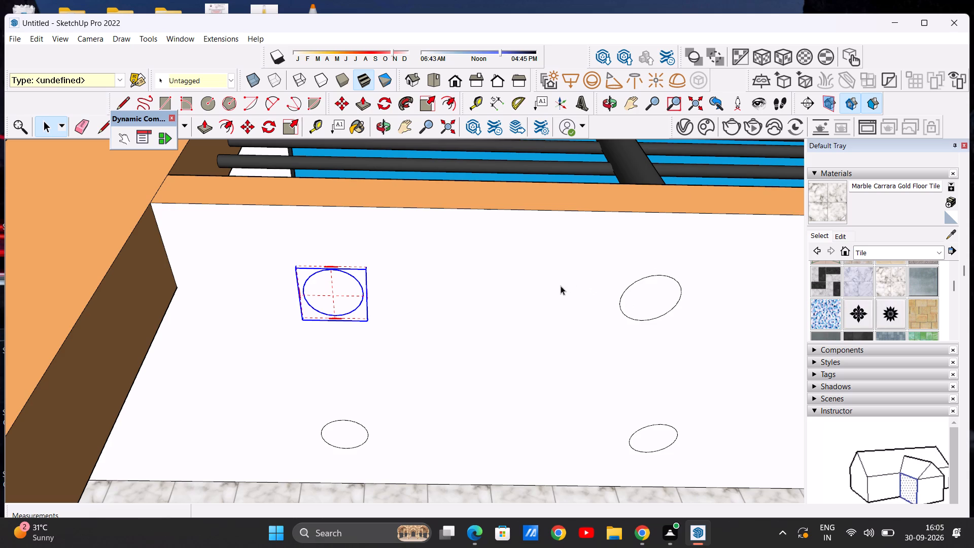
# Set the Mesh Light's colour to pale yellow in the V-Ray Asset Editor: R 0.917, G 0.917, B 0.558.
pyautogui.scroll(-2, 553, 291)
pyautogui.scroll(-14, 474, 296)
pyautogui.scroll(4, 524, 297)
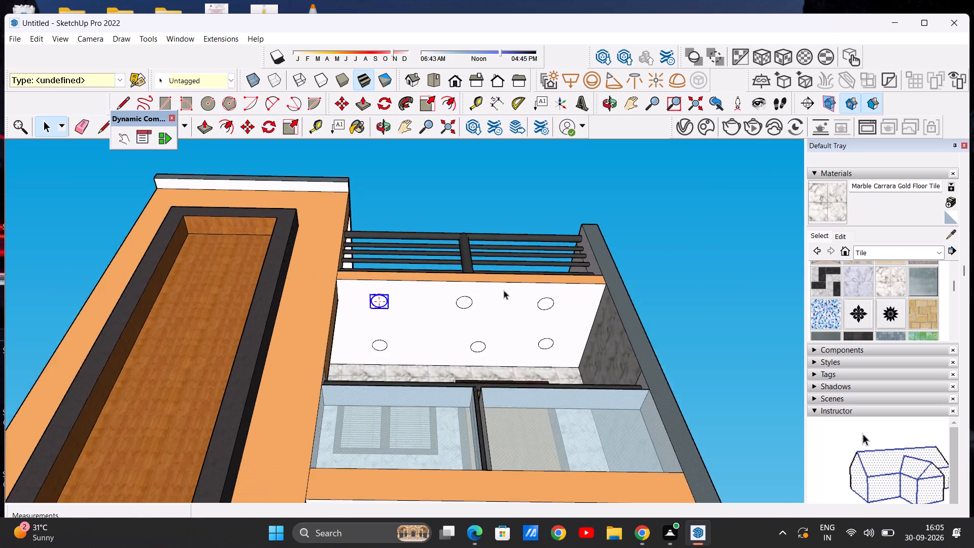
pyautogui.scroll(2, 504, 290)
pyautogui.moveTo(432, 300); pyautogui.dragTo(439, 323, button='middle')
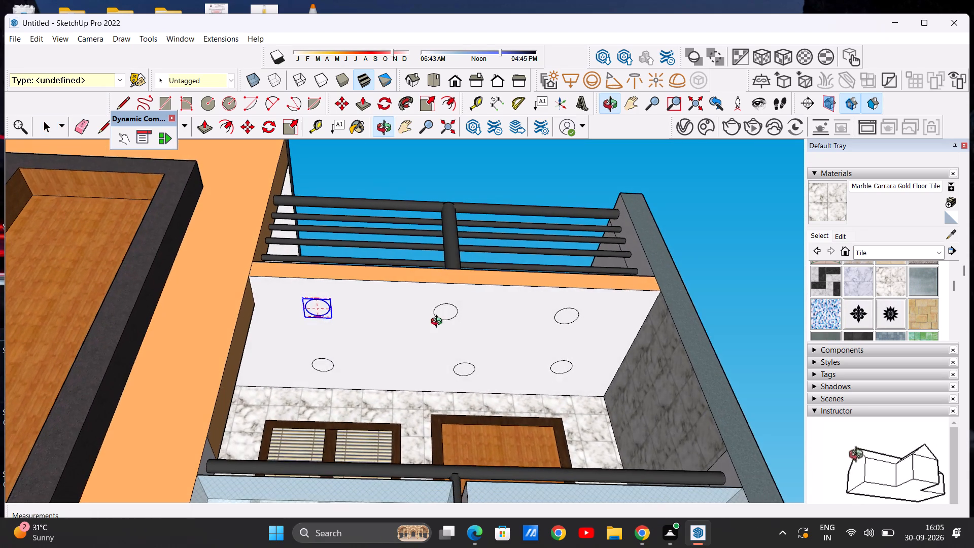
pyautogui.moveTo(439, 323); pyautogui.dragTo(435, 322, button='middle')
pyautogui.scroll(7, 377, 315)
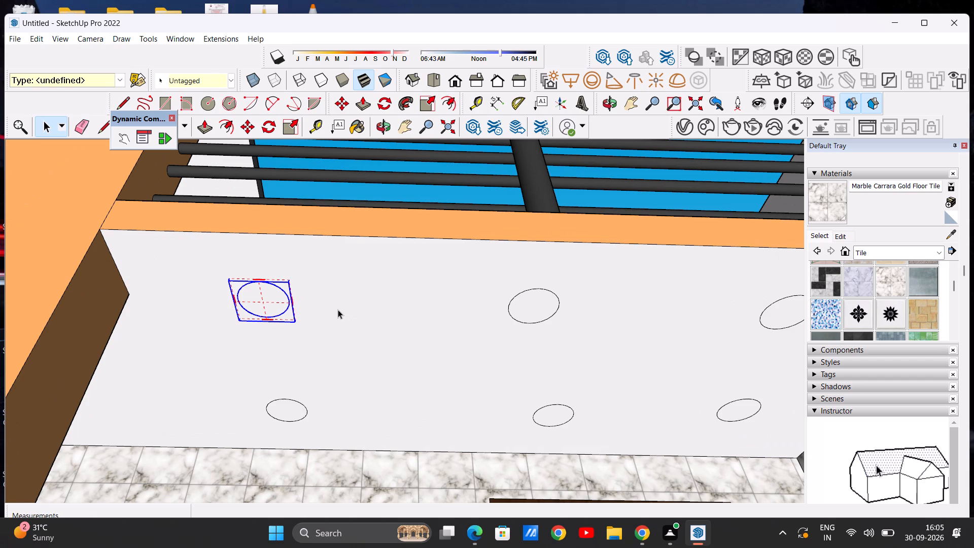
pyautogui.click(681, 127)
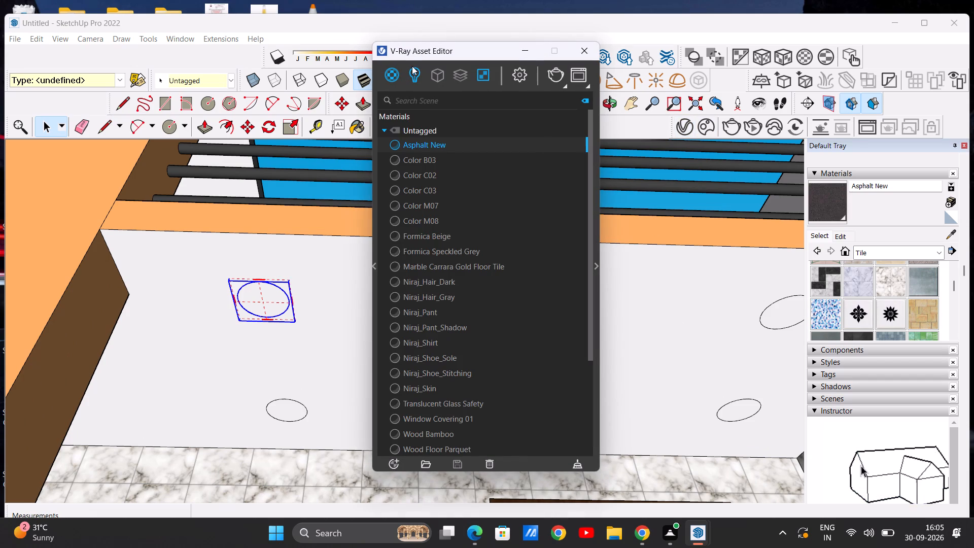
pyautogui.click(412, 72)
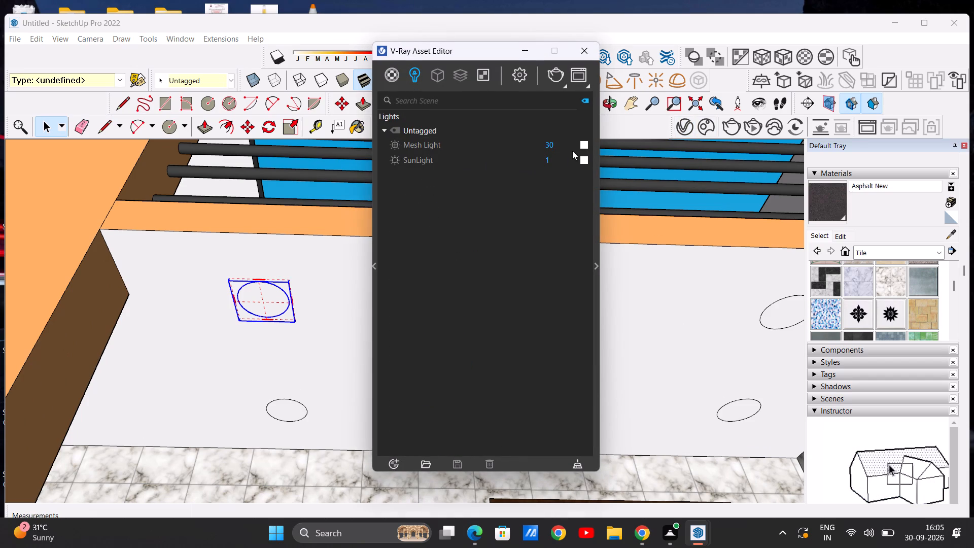
pyautogui.click(586, 144)
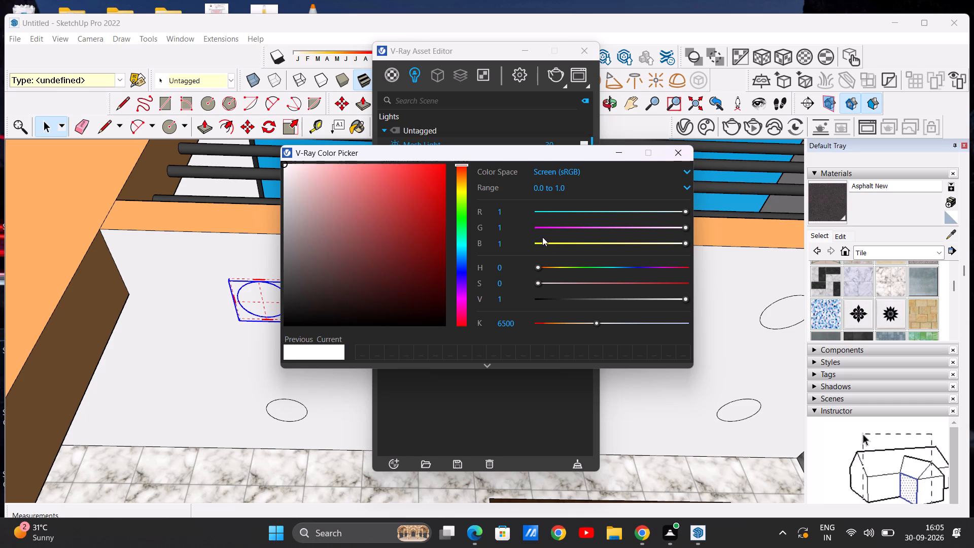
pyautogui.click(552, 245)
pyautogui.click(343, 181)
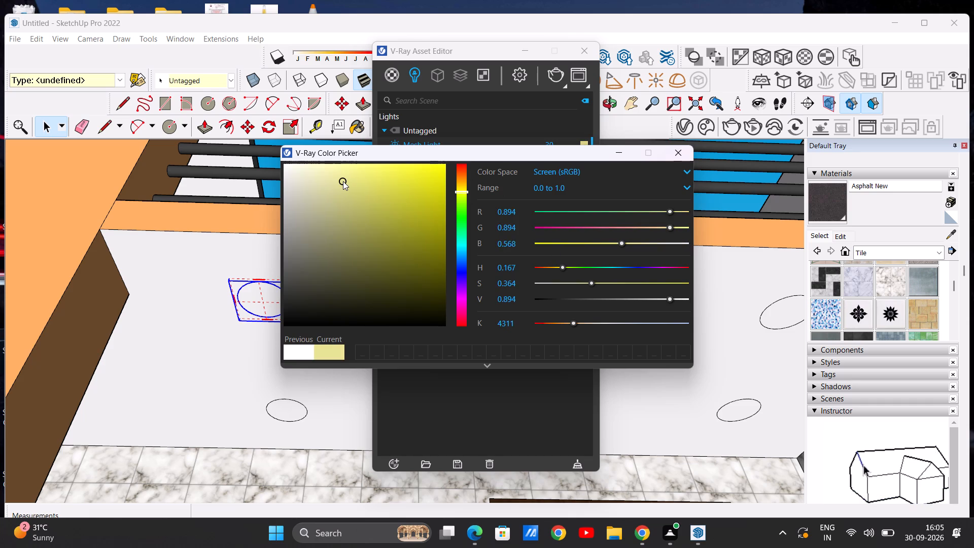
pyautogui.click(356, 176)
pyautogui.click(351, 187)
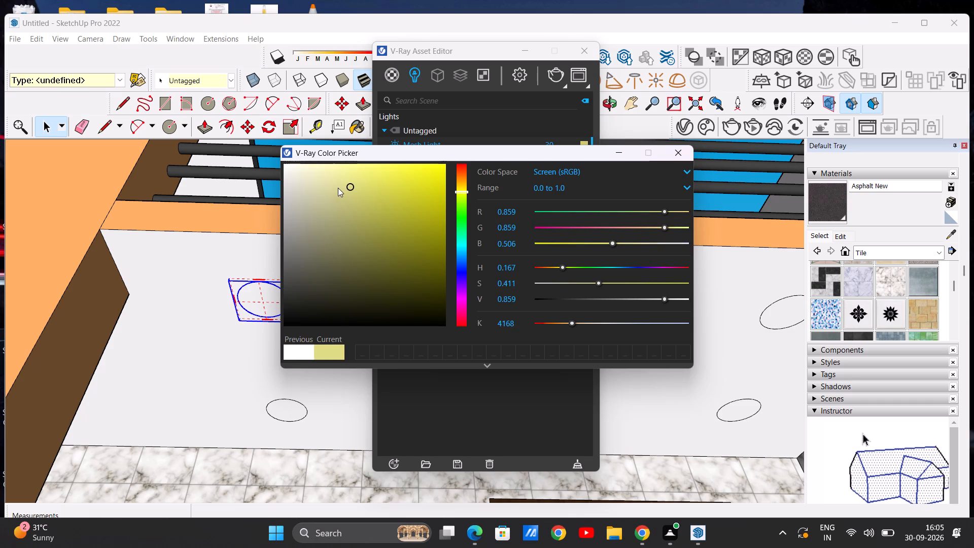
pyautogui.click(338, 188)
pyautogui.click(347, 178)
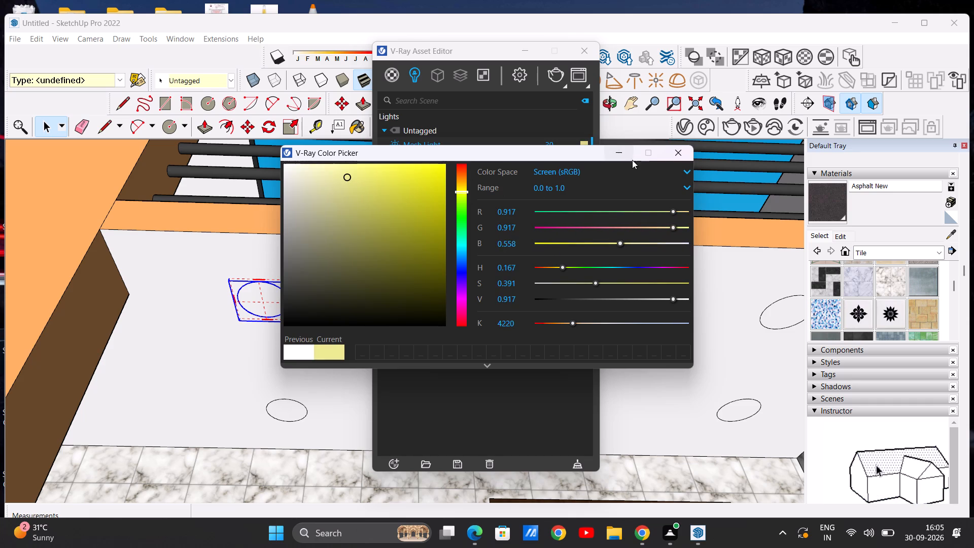
pyautogui.click(678, 156)
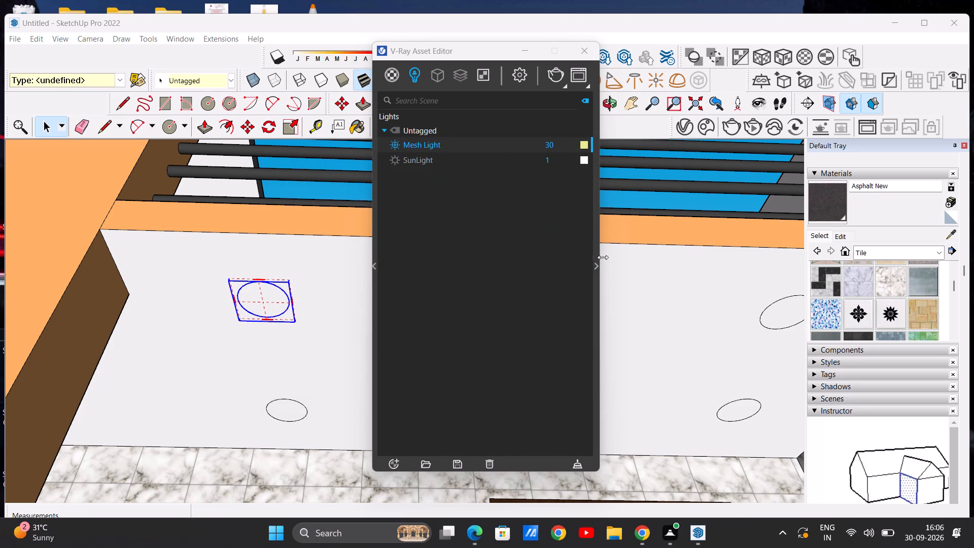
# Expand the Mesh Light's parameters and dim its colour to a dark olive yellow, keeping the intensity at 30.
pyautogui.click(597, 268)
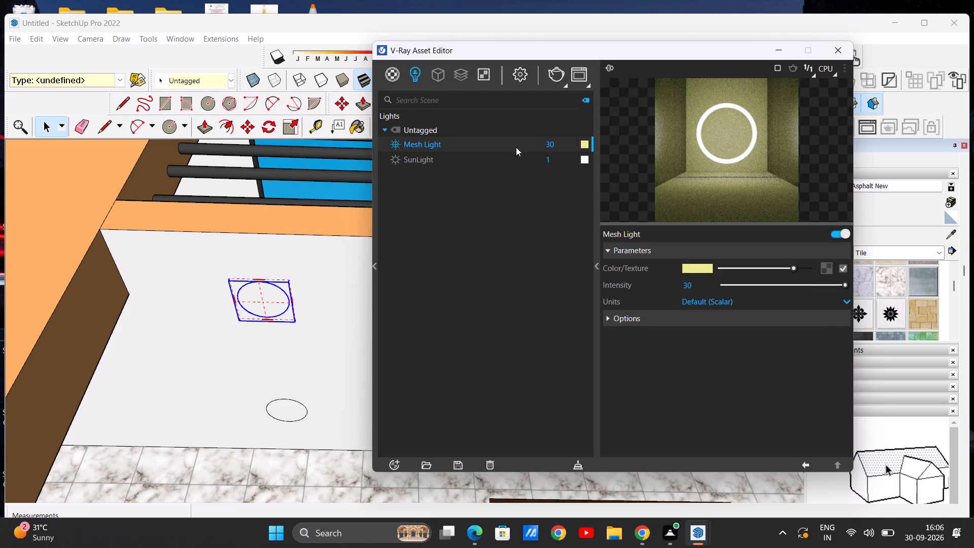
pyautogui.click(763, 269)
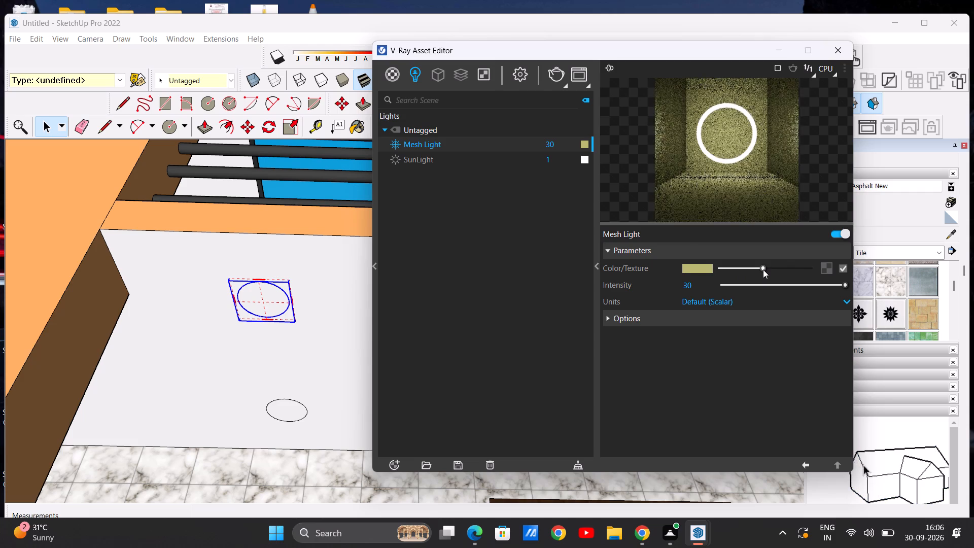
pyautogui.click(750, 267)
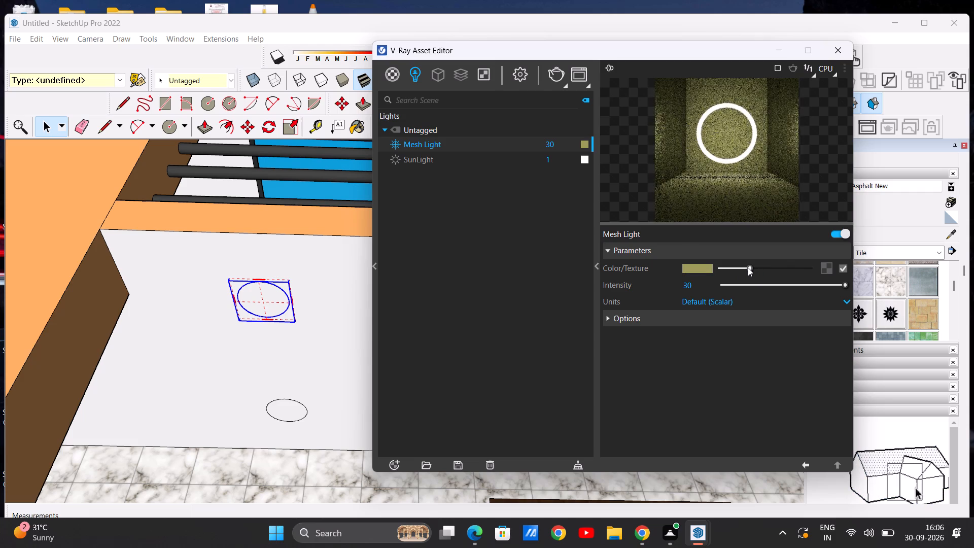
pyautogui.click(738, 266)
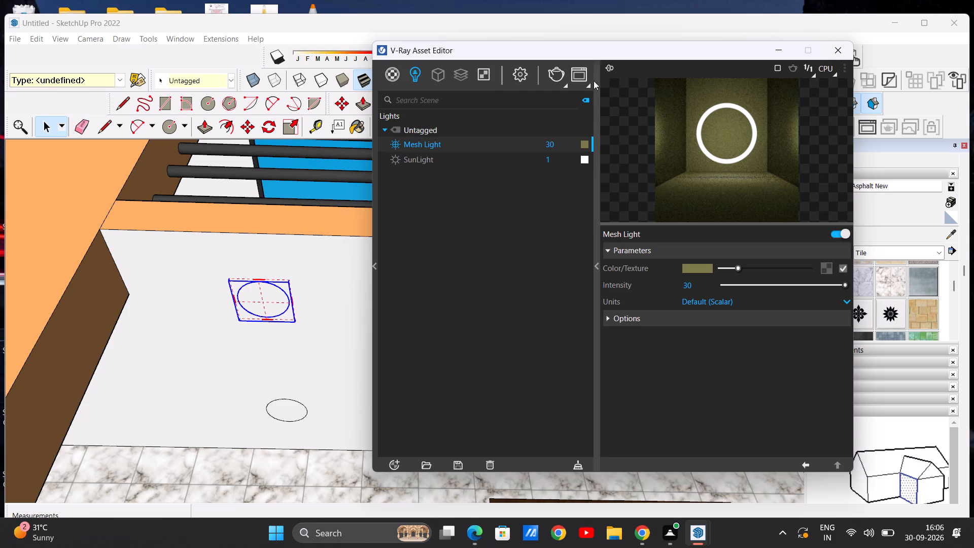
pyautogui.click(742, 269)
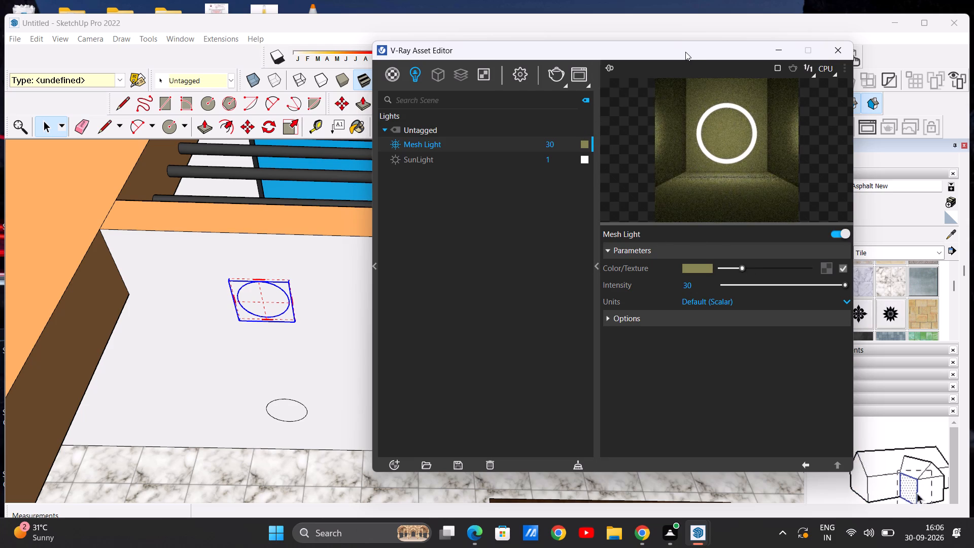
# Move the V-Ray Asset Editor window aside so the balcony ceiling circles can be reached.
pyautogui.moveTo(685, 52); pyautogui.dragTo(797, 180)
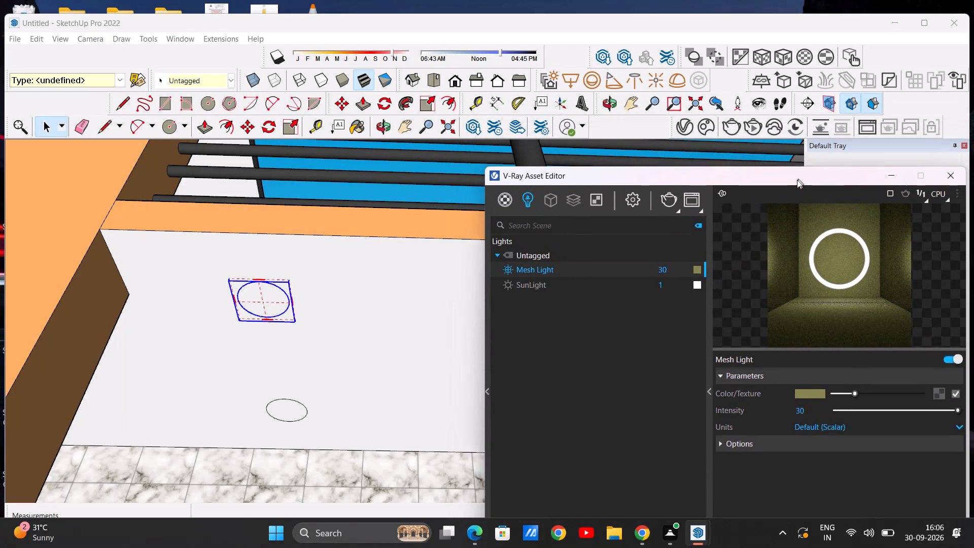
pyautogui.moveTo(797, 180); pyautogui.dragTo(777, 221)
pyautogui.moveTo(777, 221); pyautogui.dragTo(776, 228)
pyautogui.click(771, 238)
pyautogui.moveTo(783, 235); pyautogui.dragTo(808, 230)
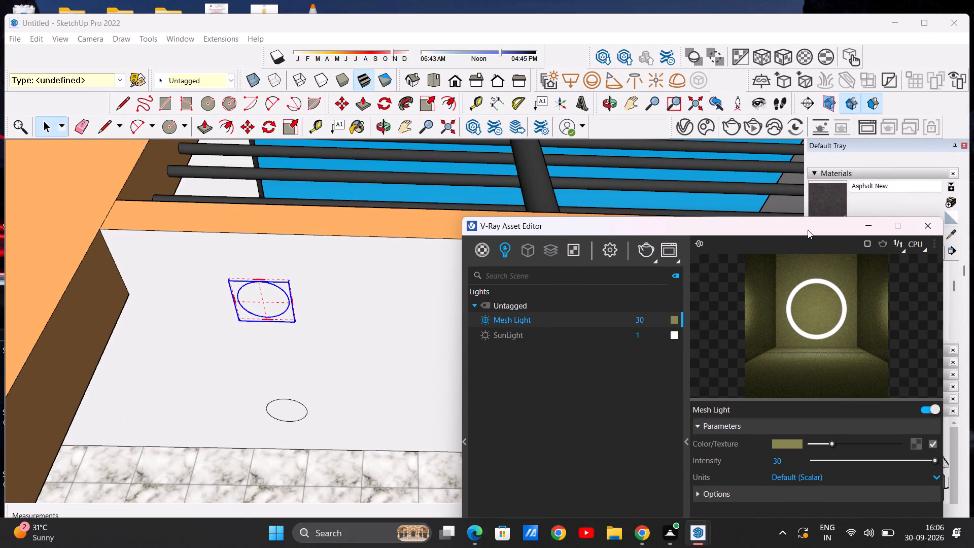
pyautogui.moveTo(808, 230); pyautogui.dragTo(812, 230)
pyautogui.moveTo(794, 225); pyautogui.dragTo(856, 178)
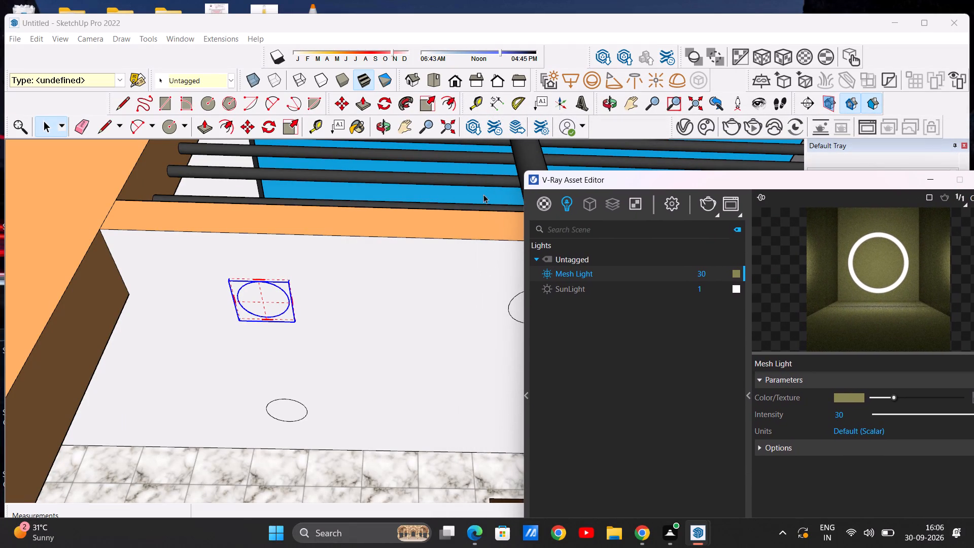
# Group the middle front ceiling circle with its edge and convert the group into a V-Ray mesh light.
pyautogui.scroll(-16, 209, 287)
pyautogui.scroll(10, 291, 295)
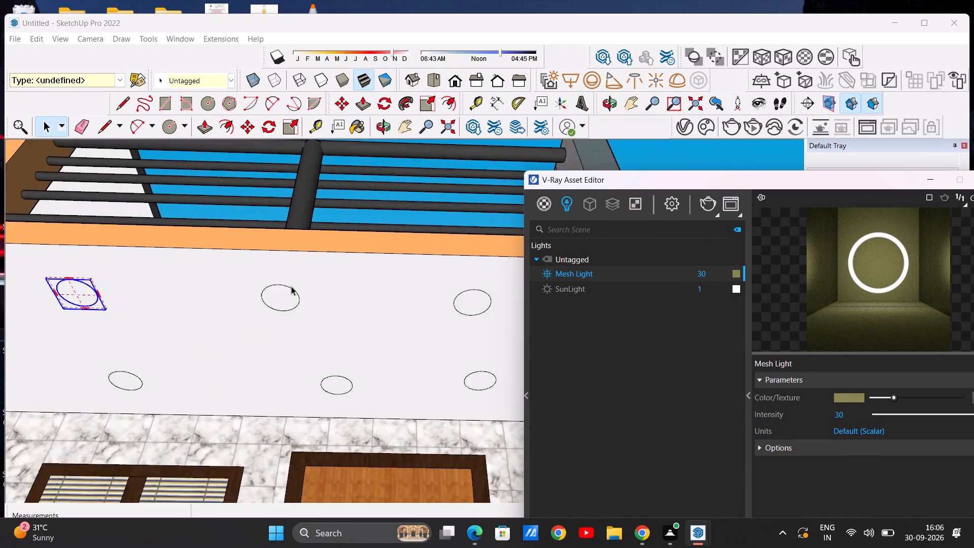
pyautogui.scroll(6, 291, 286)
pyautogui.tripleClick(275, 313)
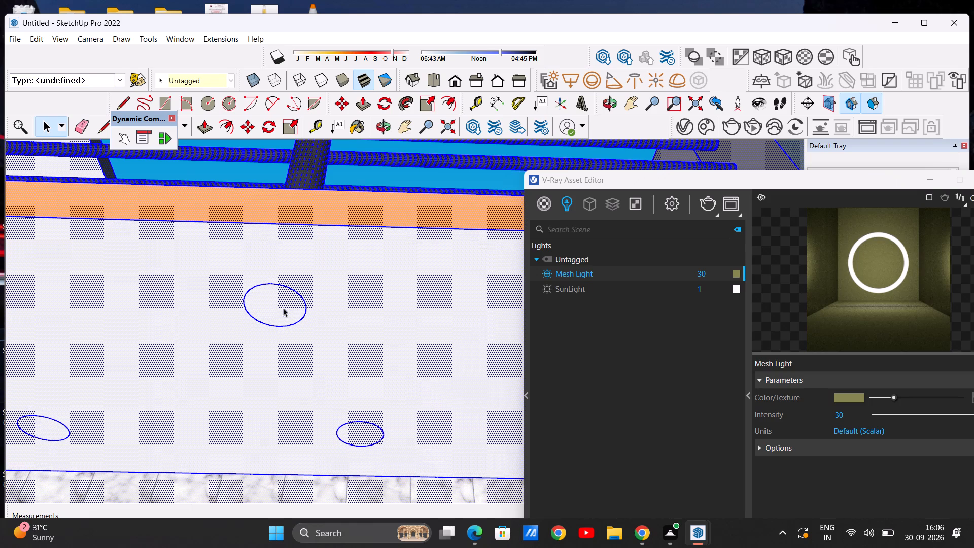
pyautogui.scroll(-17, 293, 312)
pyautogui.click(315, 175)
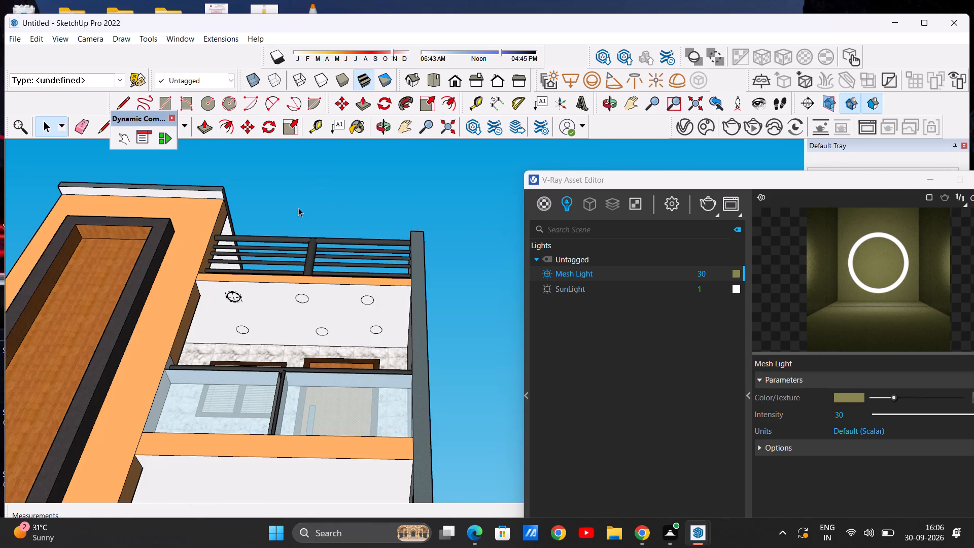
pyautogui.scroll(19, 317, 295)
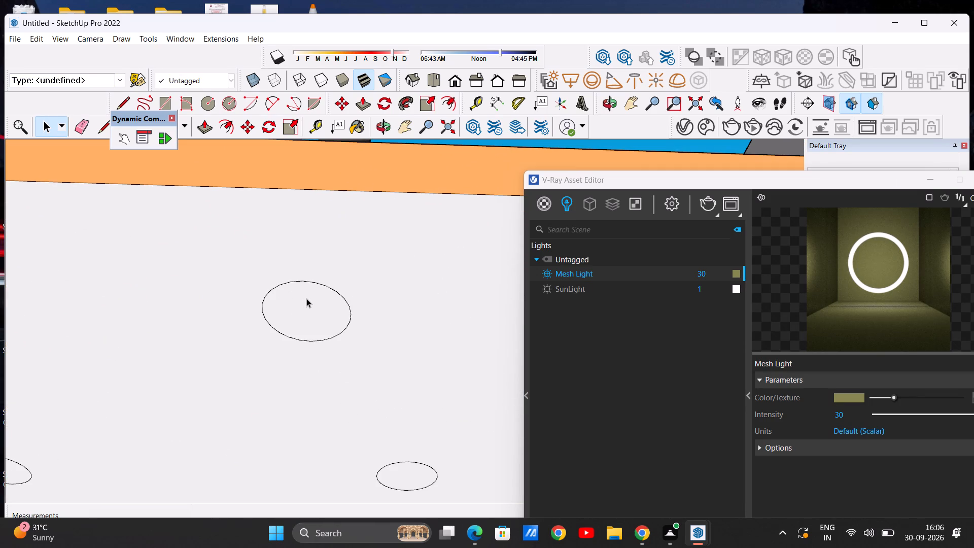
pyautogui.click(306, 298)
pyautogui.click(306, 298)
pyautogui.rightClick(305, 297)
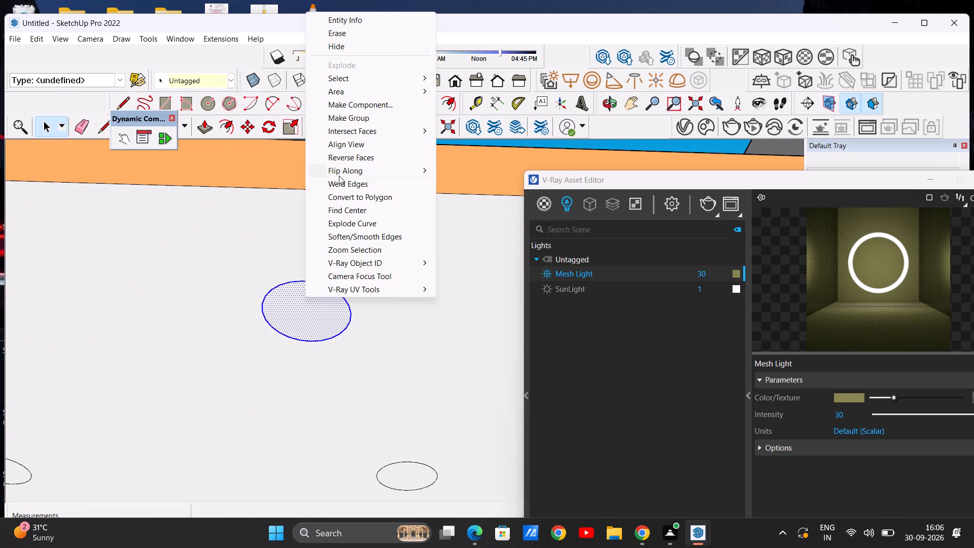
pyautogui.click(353, 116)
pyautogui.scroll(-4, 307, 285)
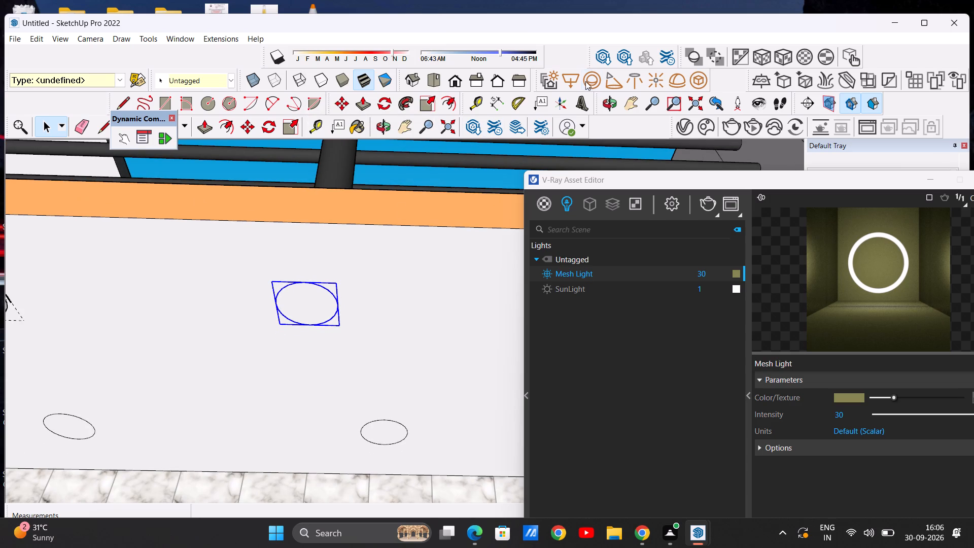
pyautogui.click(697, 78)
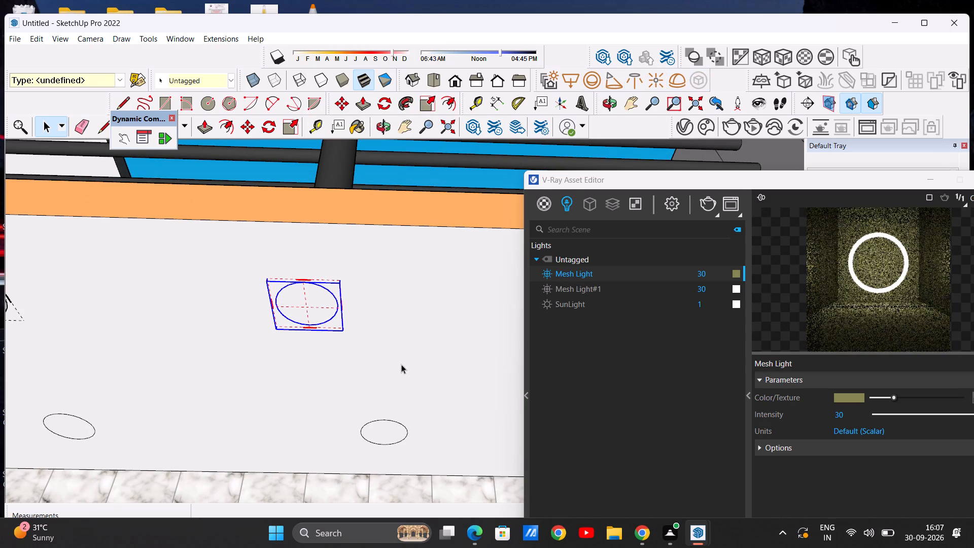
# Set Mesh Light#1's colour to pale yellow with the V-Ray Color Picker: R 0.894, G 0.894, B 0.575.
pyautogui.click(738, 290)
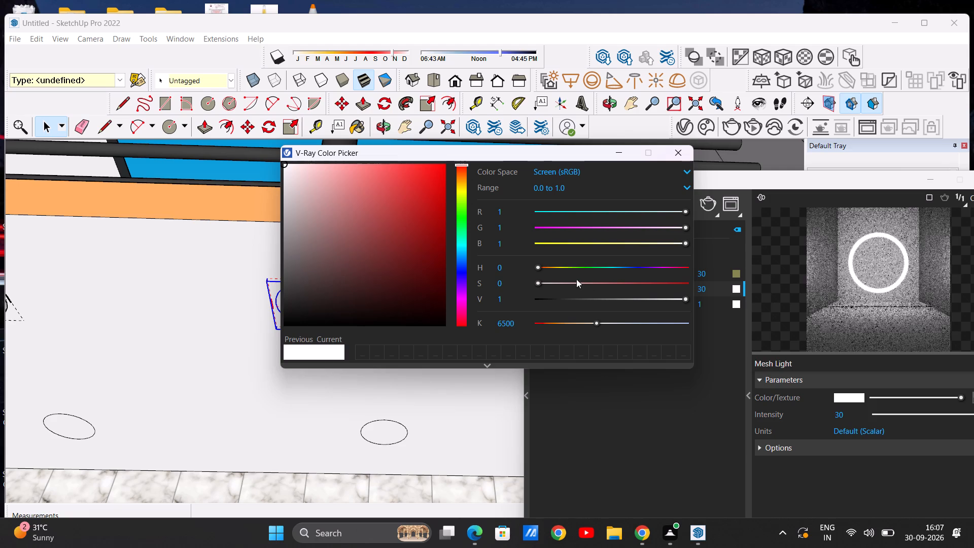
pyautogui.click(555, 243)
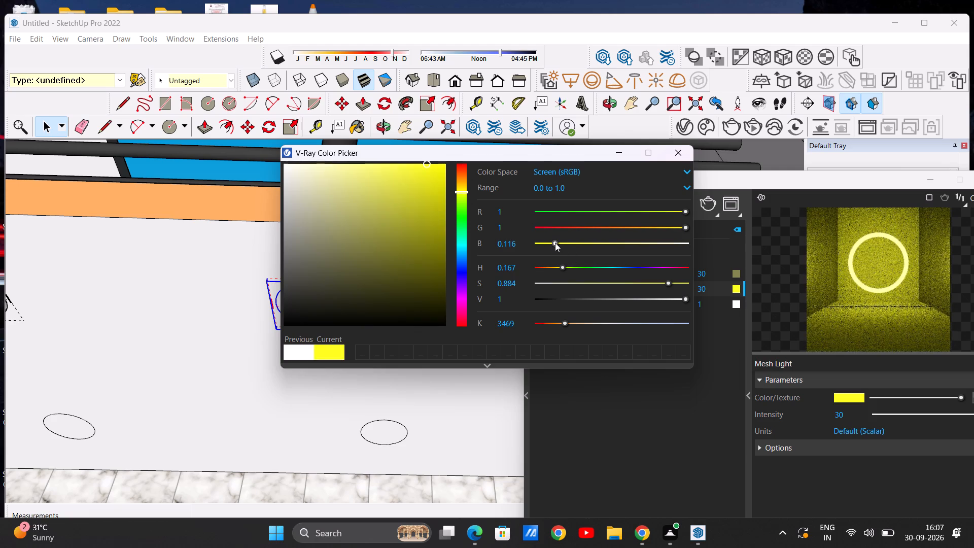
pyautogui.click(888, 397)
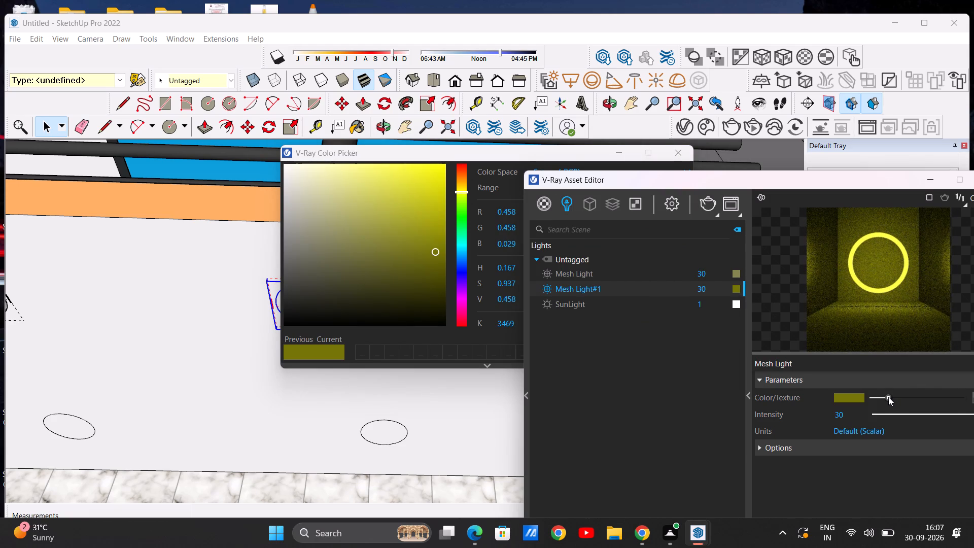
pyautogui.click(331, 185)
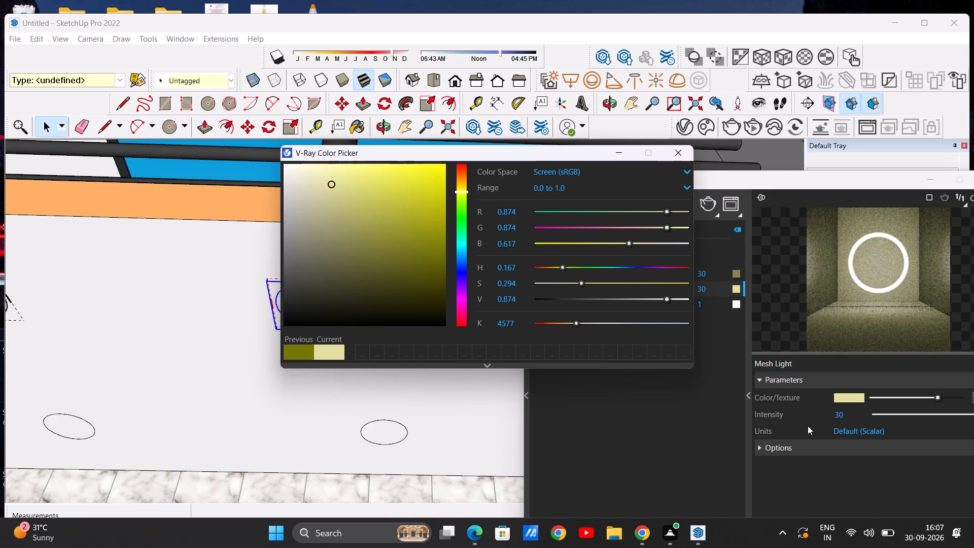
pyautogui.click(892, 396)
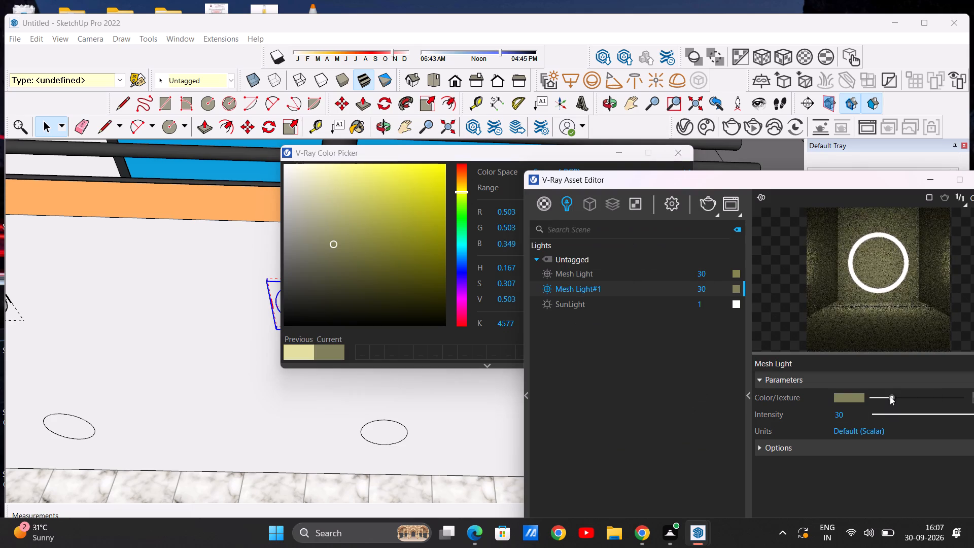
pyautogui.click(329, 188)
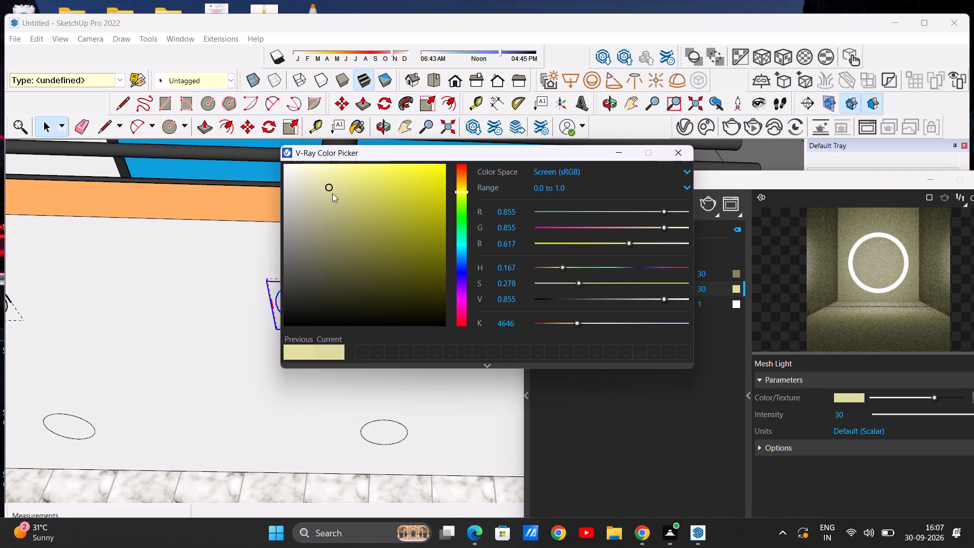
pyautogui.click(342, 182)
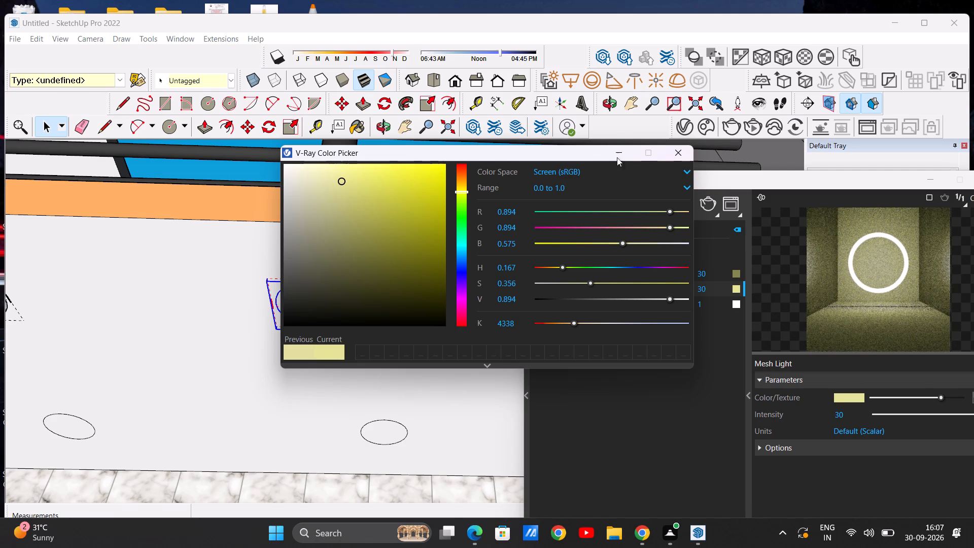
pyautogui.click(678, 149)
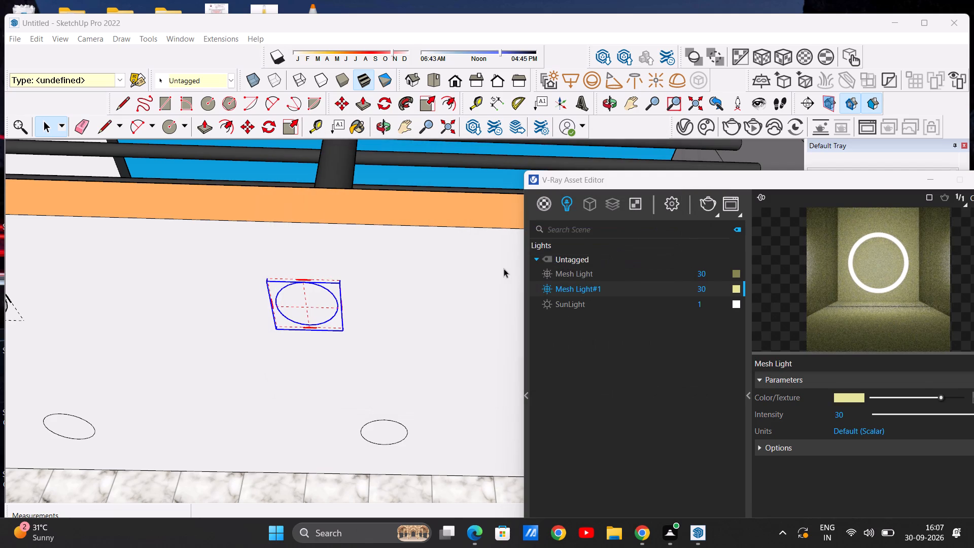
# Group the front-row ceiling circle nearest the grey side wall with its edge and convert the group into a V-Ray mesh light.
pyautogui.scroll(-11, 457, 264)
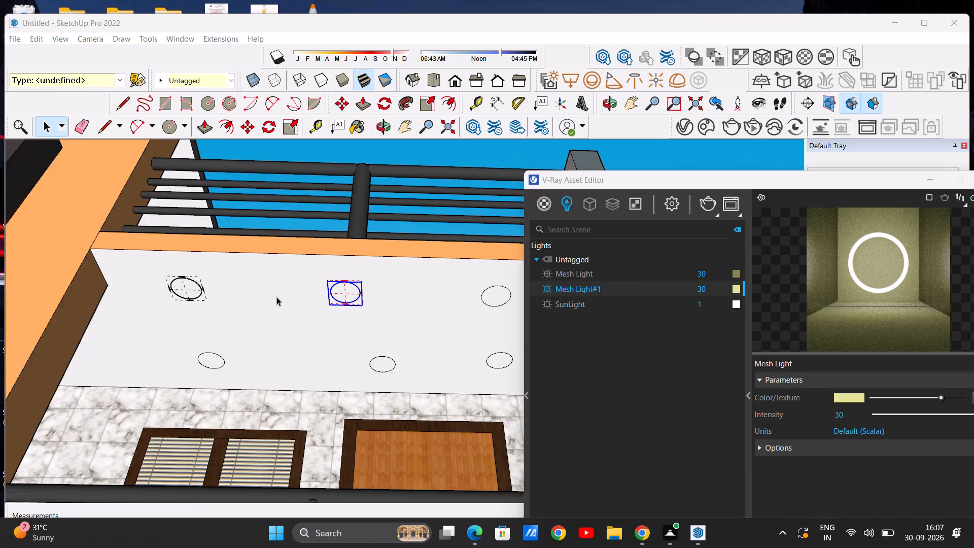
pyautogui.scroll(-4, 276, 297)
pyautogui.scroll(16, 423, 298)
pyautogui.doubleClick(341, 298)
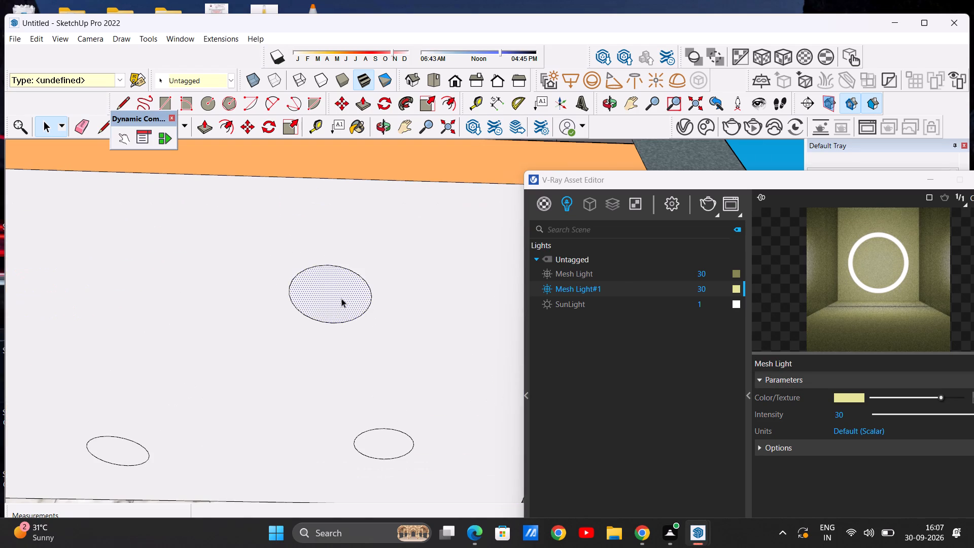
pyautogui.rightClick(341, 298)
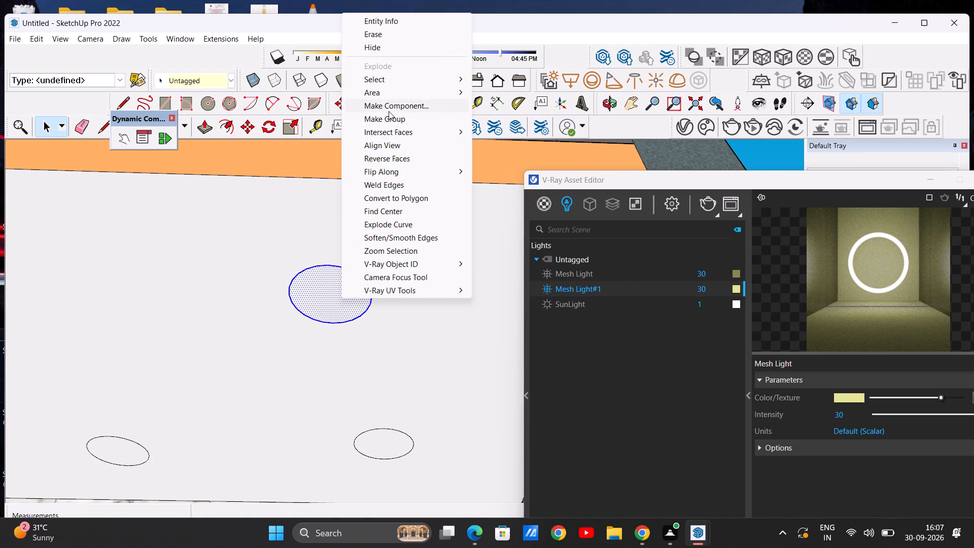
pyautogui.click(389, 119)
pyautogui.scroll(-3, 392, 286)
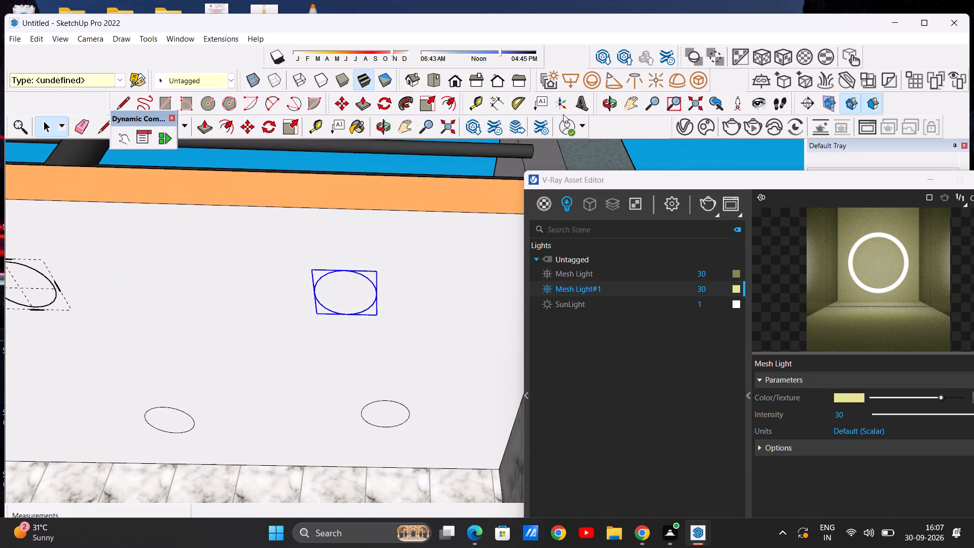
pyautogui.click(690, 83)
# Set Mesh Light#2's colour to pale yellow: R 0.89, G 0.89, B 0.587.
pyautogui.scroll(-4, 388, 323)
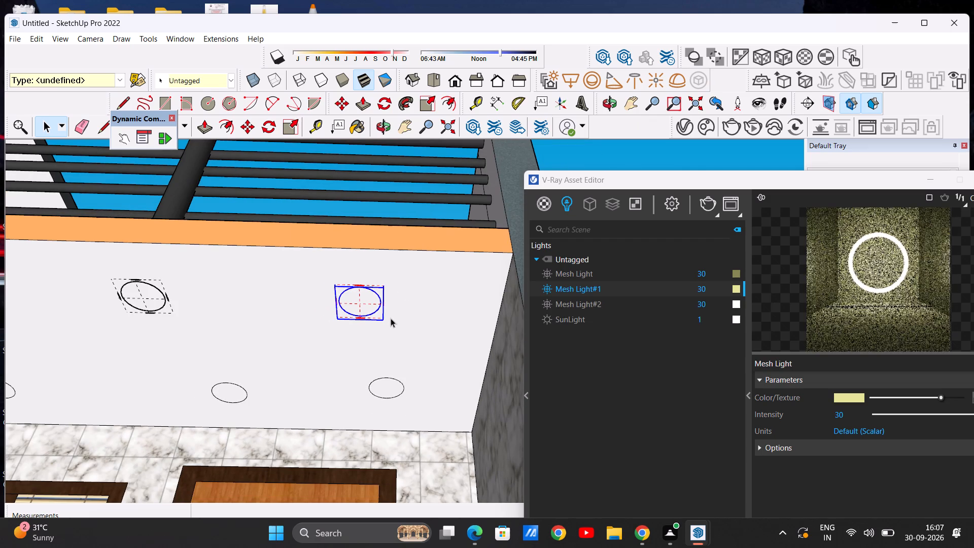
pyautogui.click(735, 308)
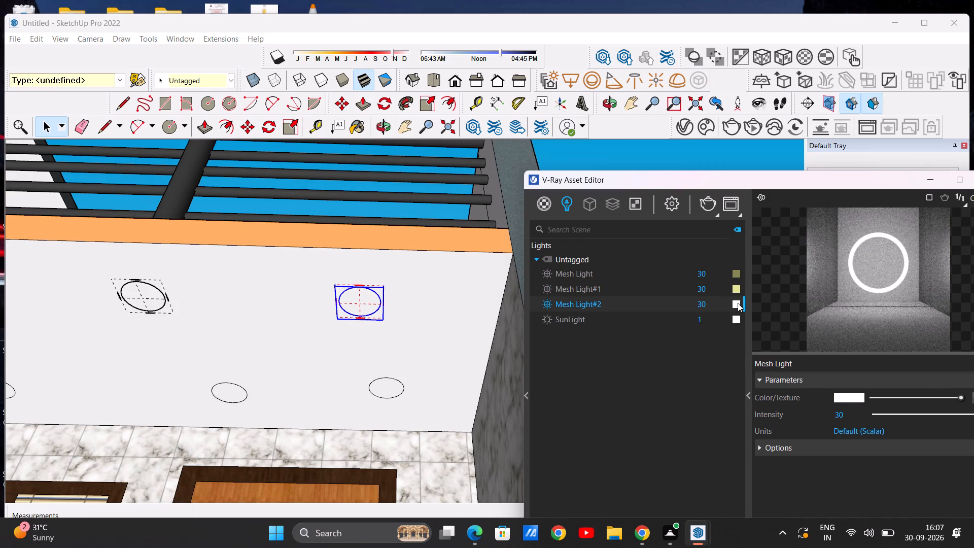
pyautogui.click(738, 303)
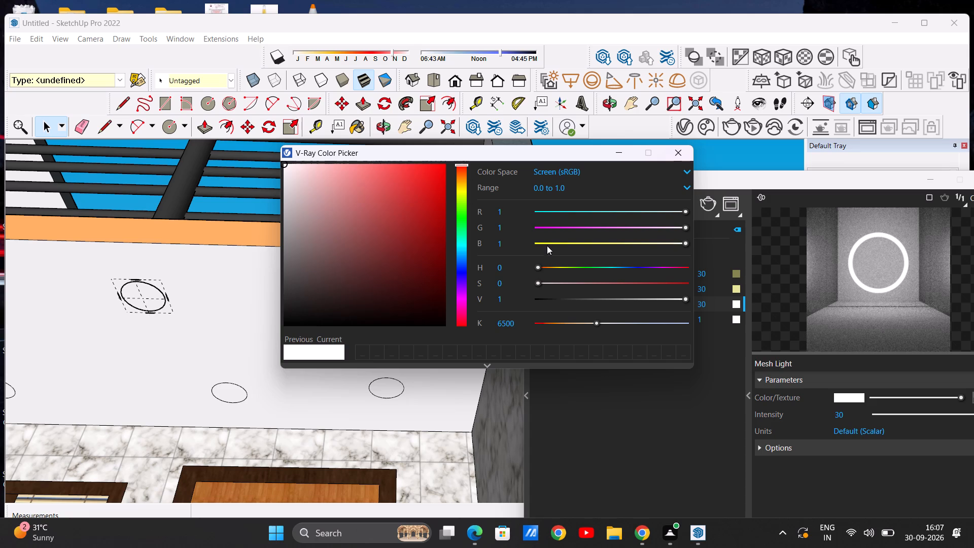
pyautogui.click(547, 245)
pyautogui.click(325, 190)
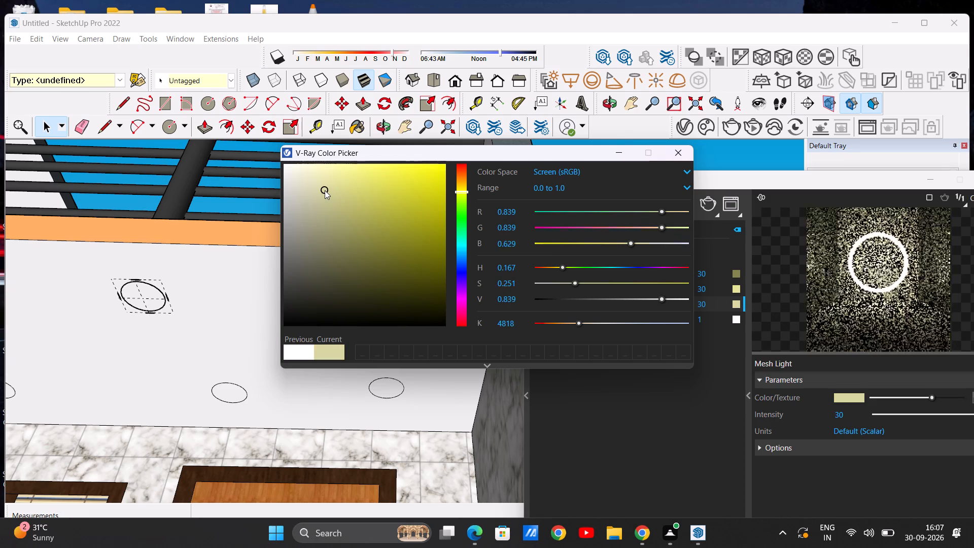
pyautogui.click(339, 182)
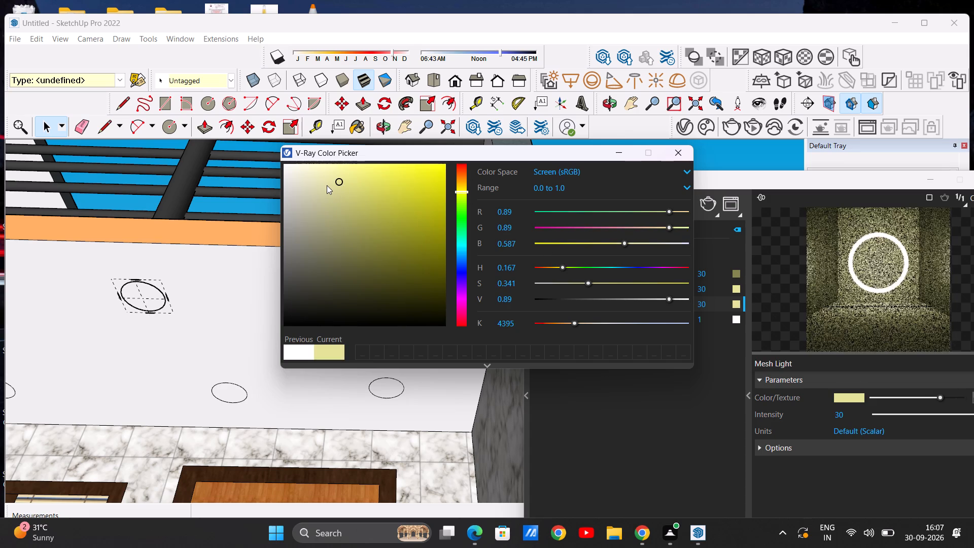
pyautogui.click(677, 155)
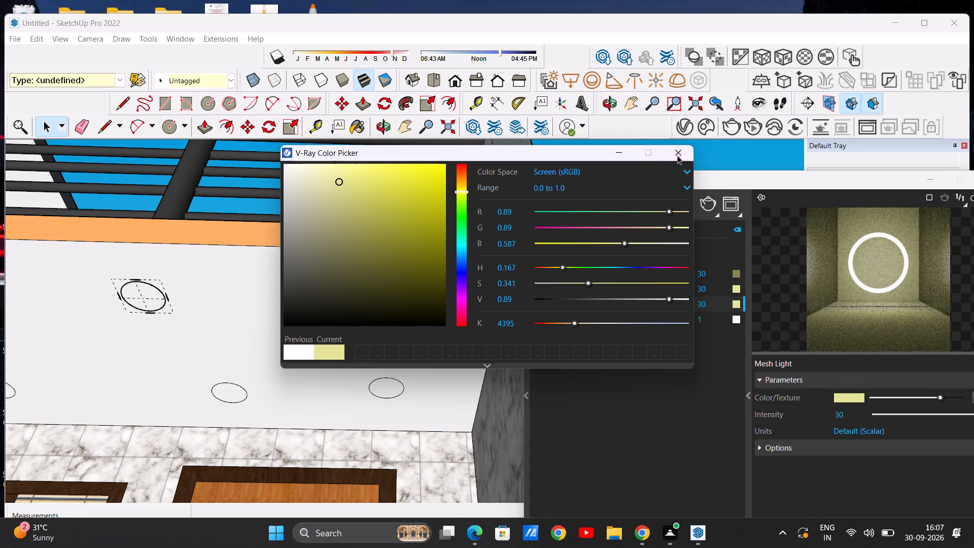
# Group the rear-row ceiling circle above the window blinds with its edge and convert the group into a V-Ray mesh light.
pyautogui.scroll(-6, 393, 311)
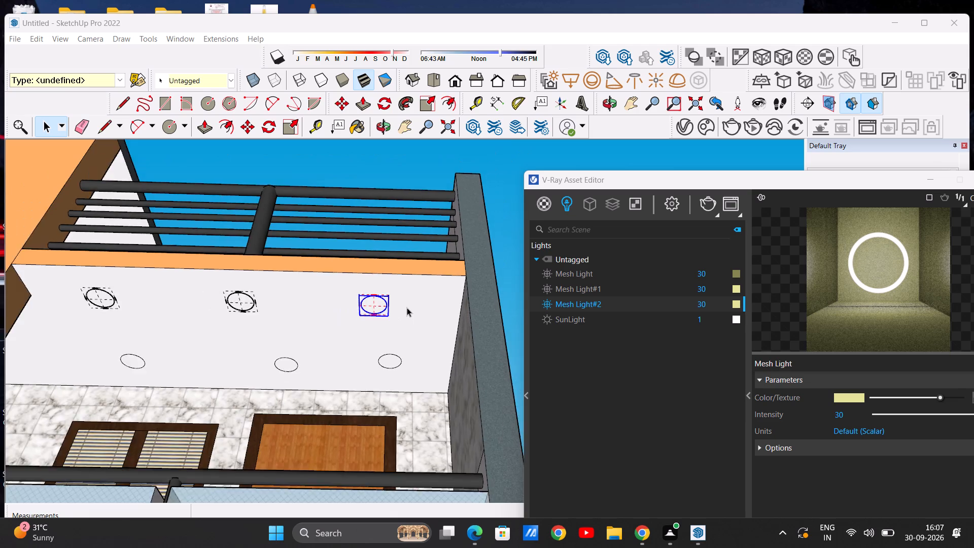
pyautogui.scroll(-5, 407, 307)
pyautogui.scroll(12, 230, 359)
pyautogui.doubleClick(266, 322)
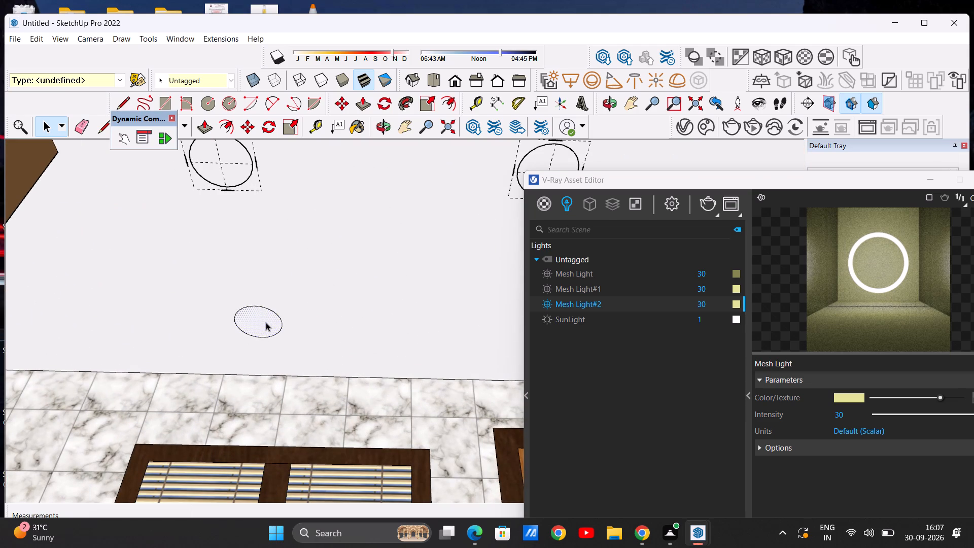
pyautogui.rightClick(266, 322)
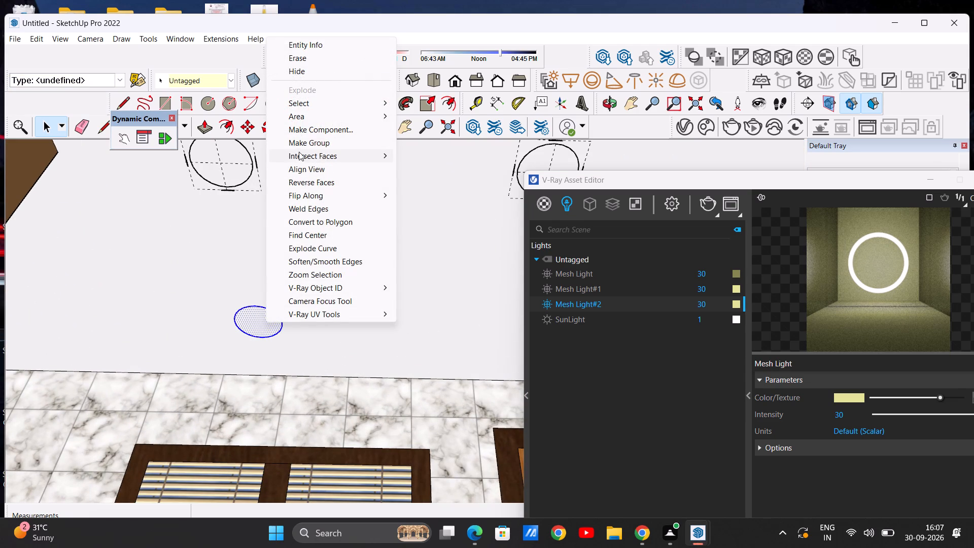
pyautogui.click(301, 141)
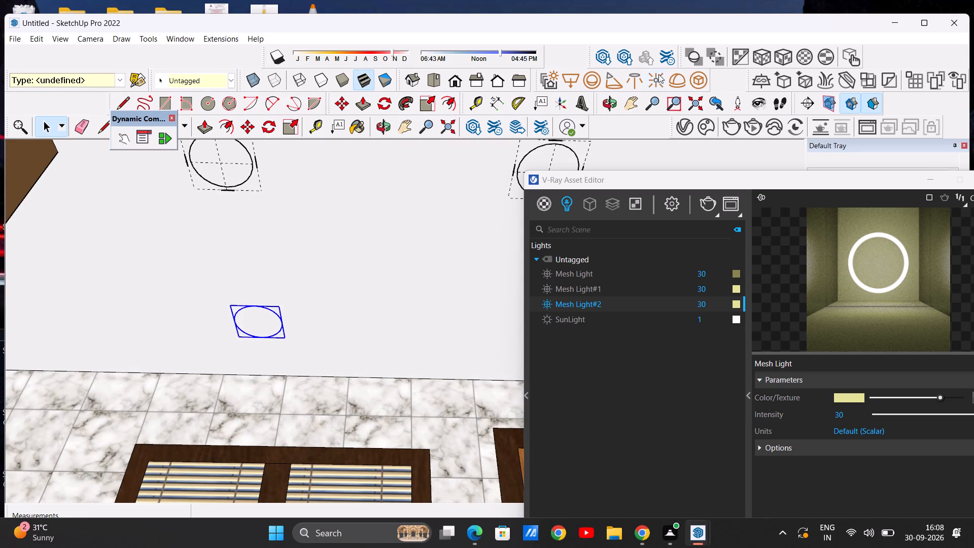
pyautogui.click(702, 76)
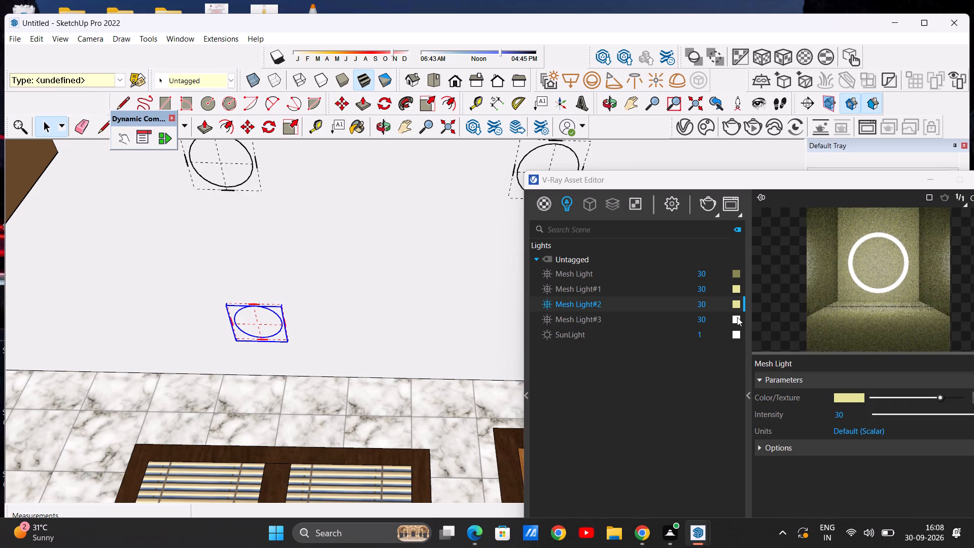
# Set Mesh Light#3's colour to pale yellow: R 0.878, G 0.878, B 0.6.
pyautogui.click(737, 317)
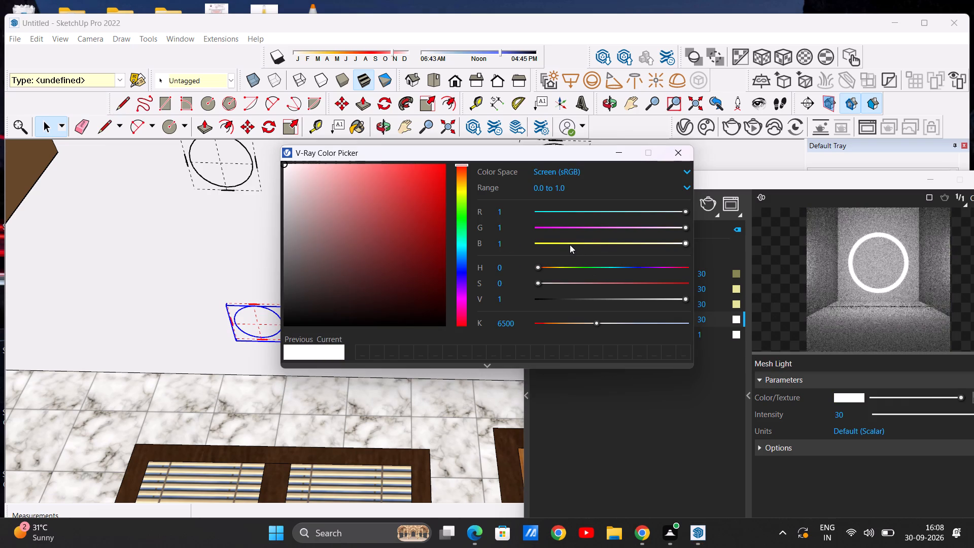
pyautogui.click(570, 245)
pyautogui.click(335, 184)
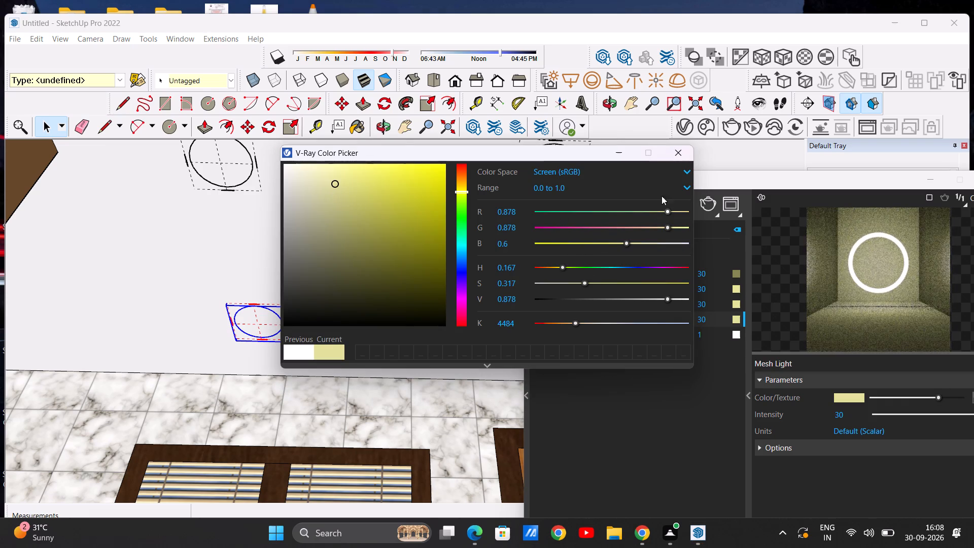
pyautogui.click(680, 154)
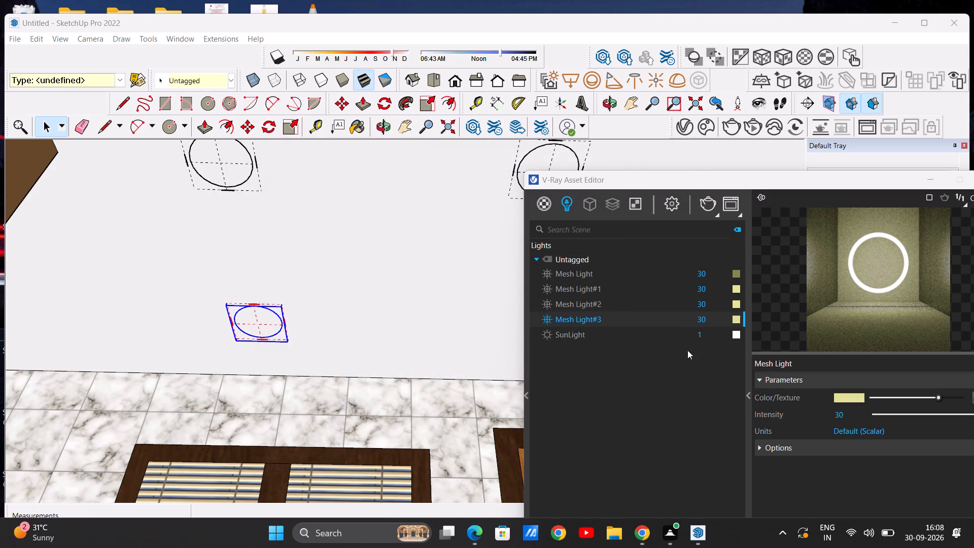
# Group the middle rear-row ceiling circle with its edge and convert the group into a V-Ray mesh light.
pyautogui.scroll(-12, 308, 334)
pyautogui.scroll(10, 379, 325)
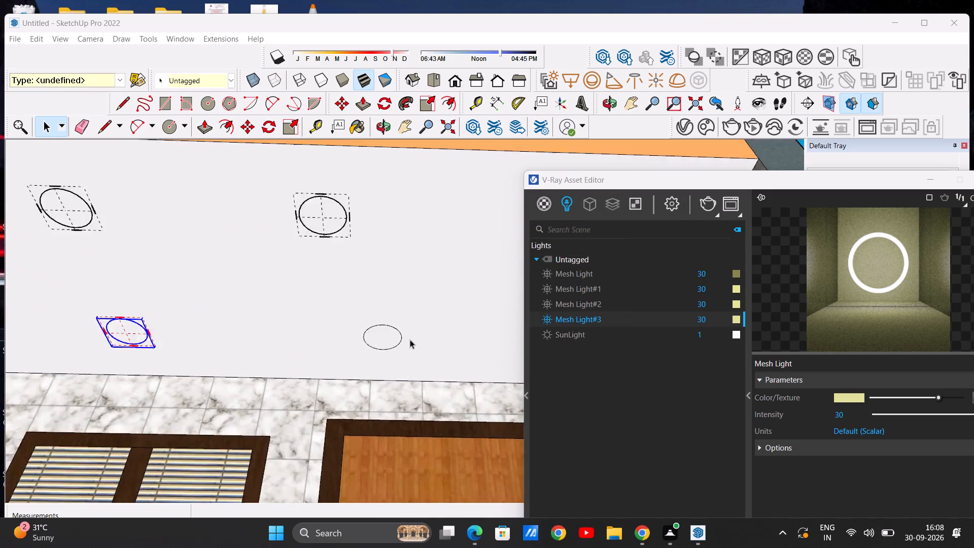
pyautogui.scroll(2, 410, 339)
pyautogui.click(372, 337)
pyautogui.click(372, 337)
pyautogui.rightClick(372, 337)
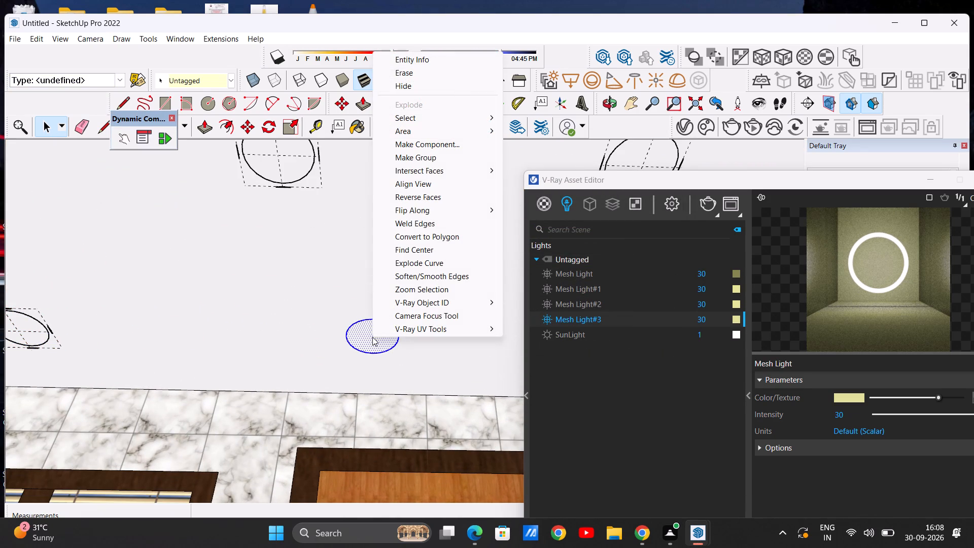
pyautogui.click(421, 157)
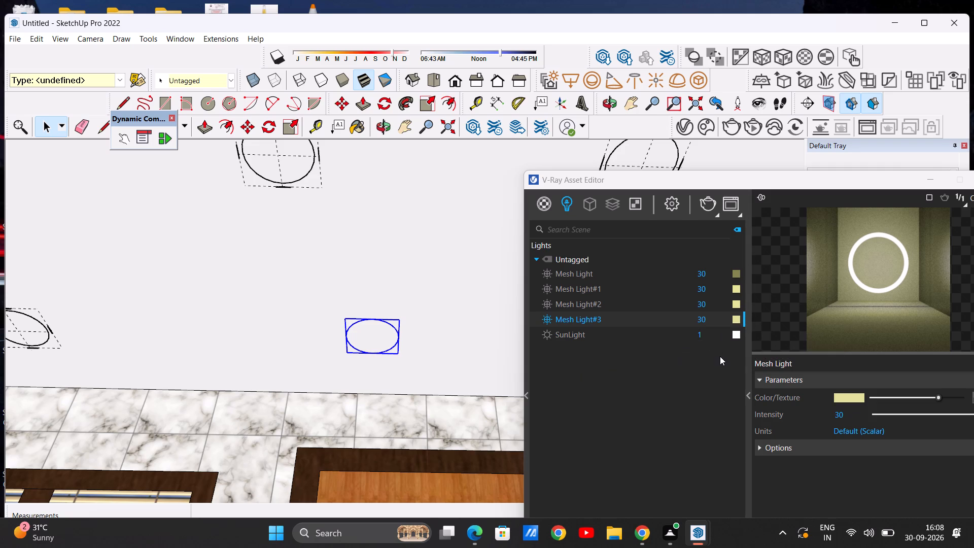
pyautogui.click(698, 82)
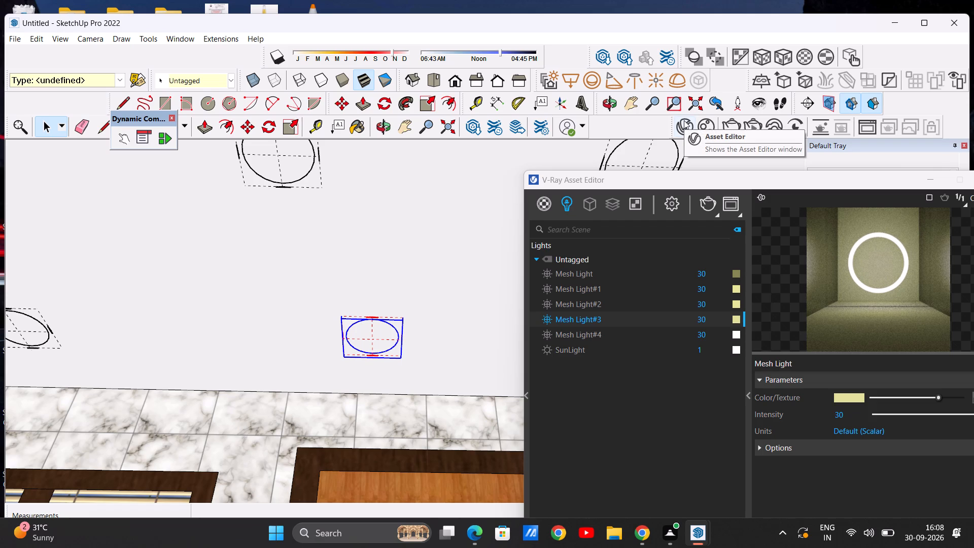
# Set Mesh Light#4's colour to pale yellow: R 0.878, G 0.878, B 0.651.
pyautogui.click(738, 334)
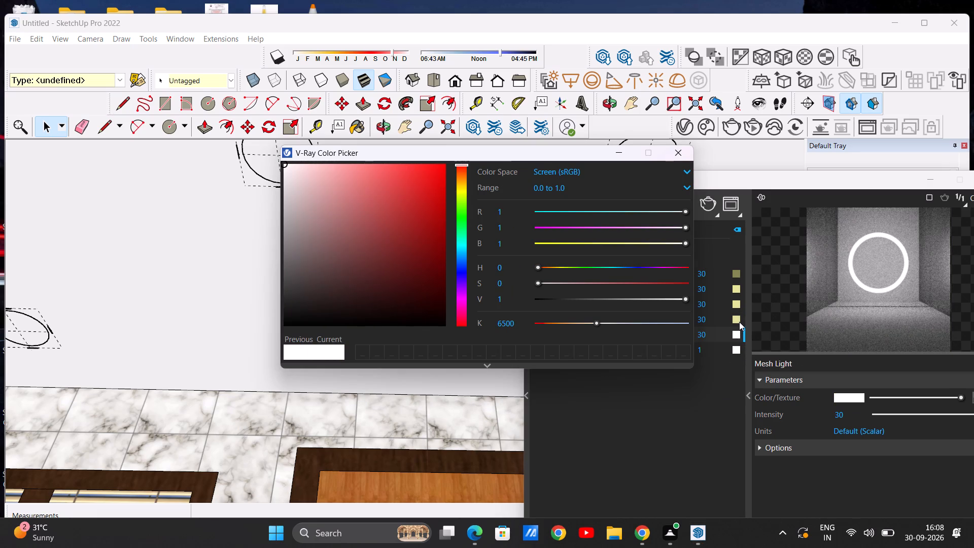
pyautogui.click(573, 245)
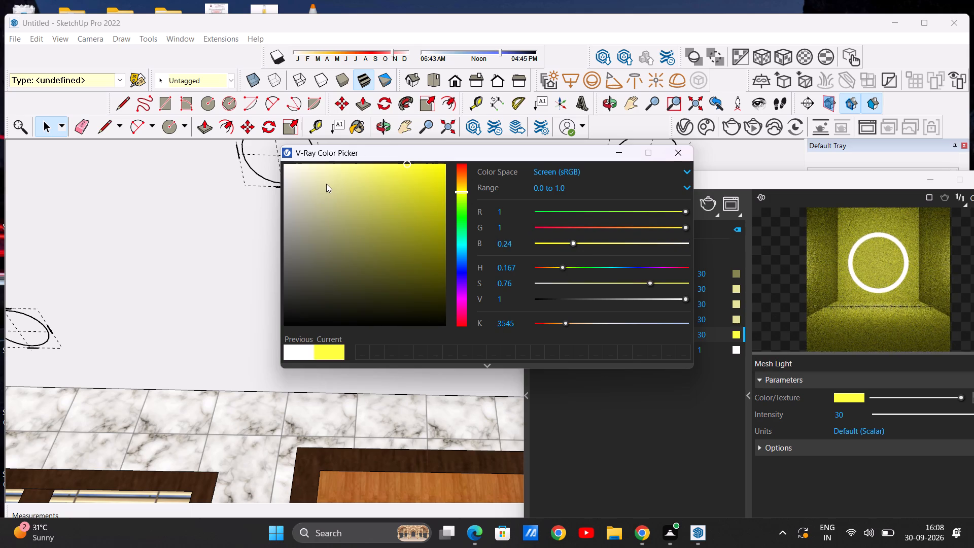
pyautogui.click(326, 184)
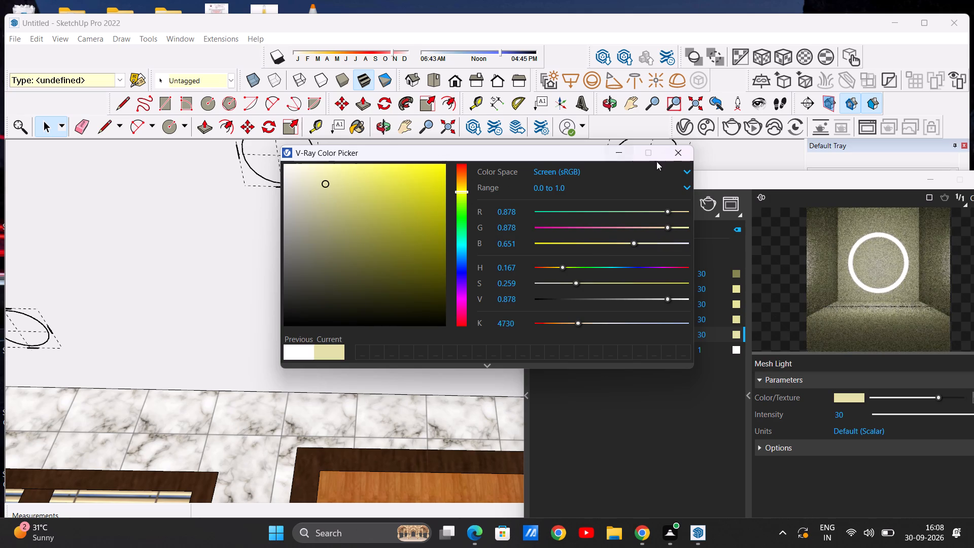
pyautogui.click(671, 152)
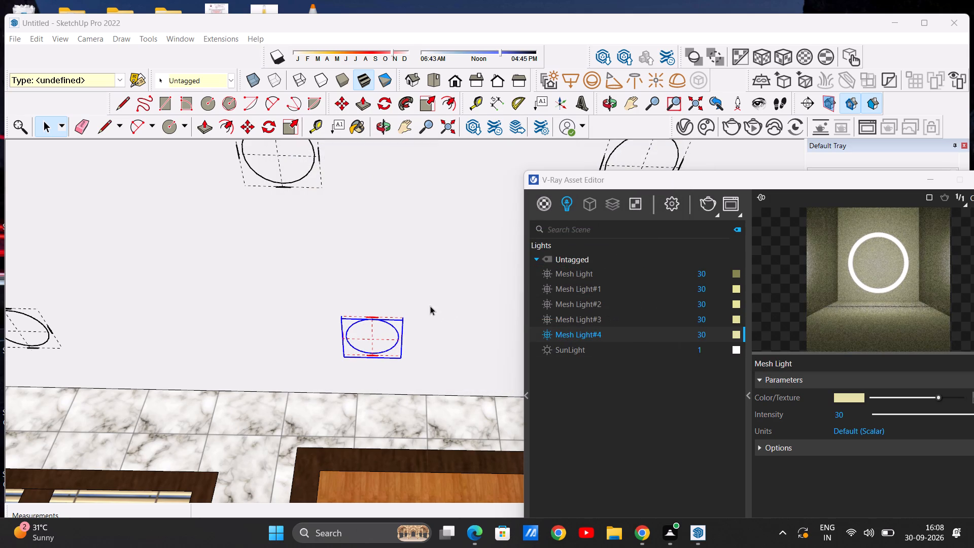
# Group the remaining rear-row ceiling circle nearest the side wall with its edge and convert the group into a V-Ray mesh light.
pyautogui.scroll(-16, 430, 306)
pyautogui.scroll(14, 379, 332)
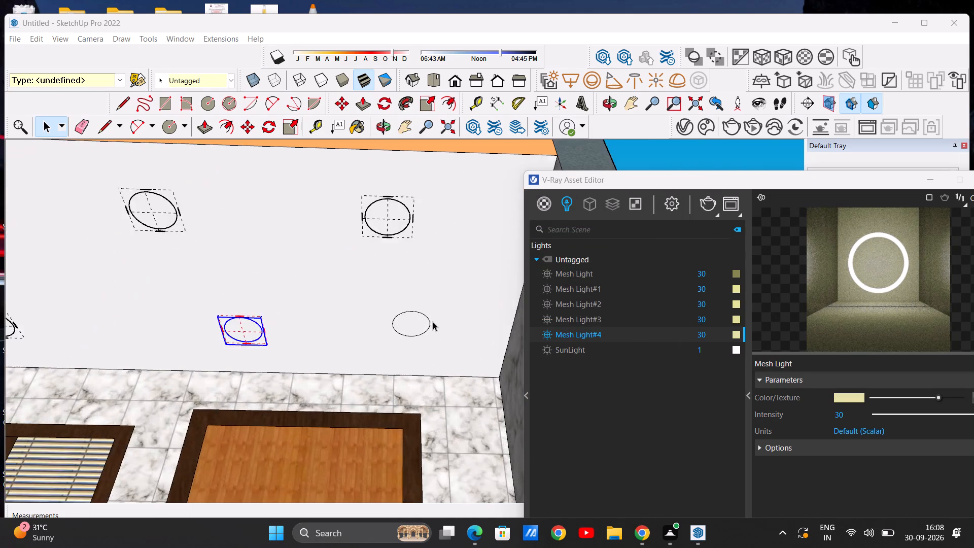
pyautogui.scroll(2, 433, 322)
pyautogui.click(418, 324)
pyautogui.click(416, 324)
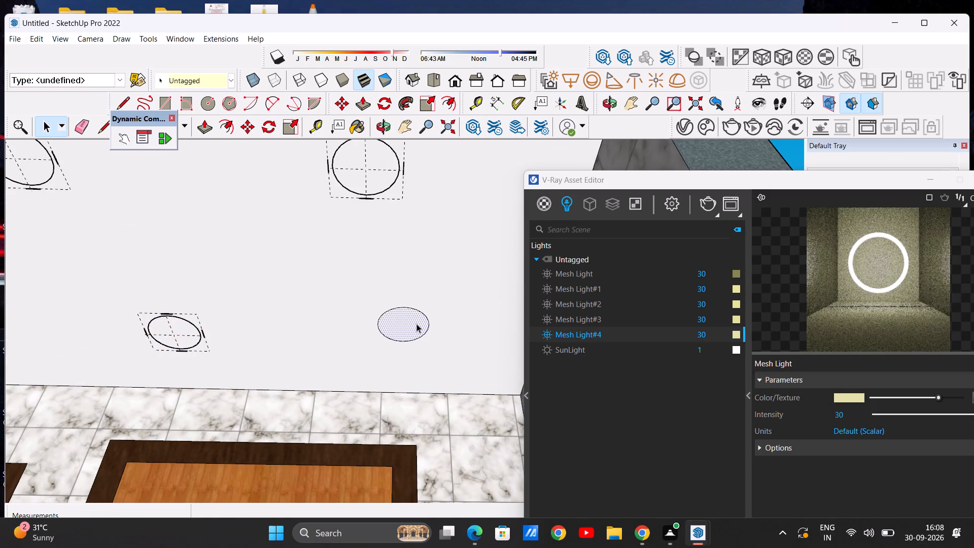
pyautogui.doubleClick(416, 324)
pyautogui.rightClick(414, 325)
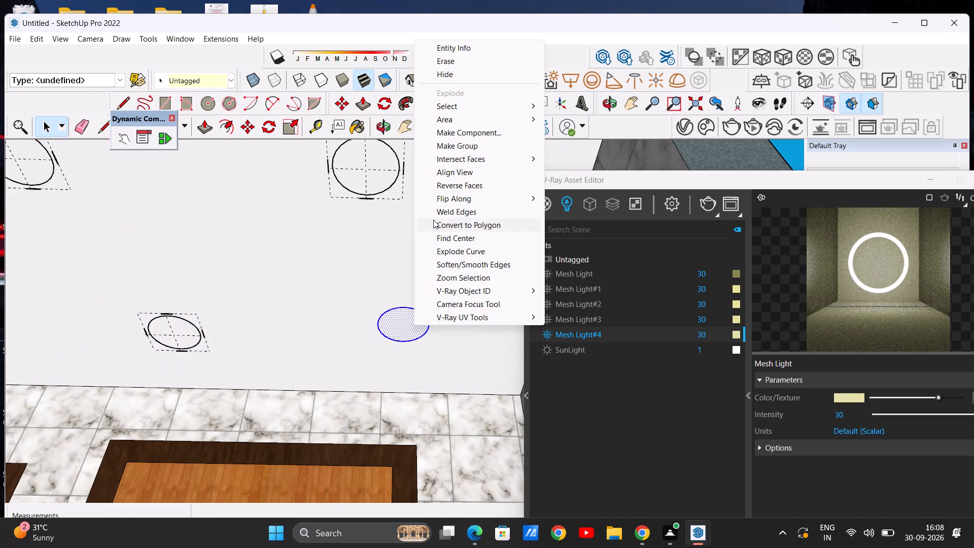
pyautogui.click(467, 145)
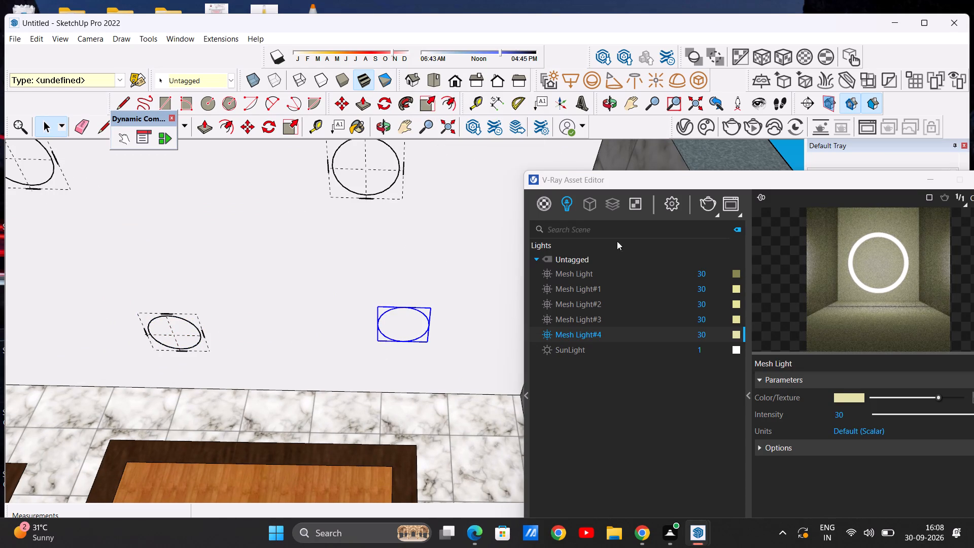
pyautogui.click(698, 77)
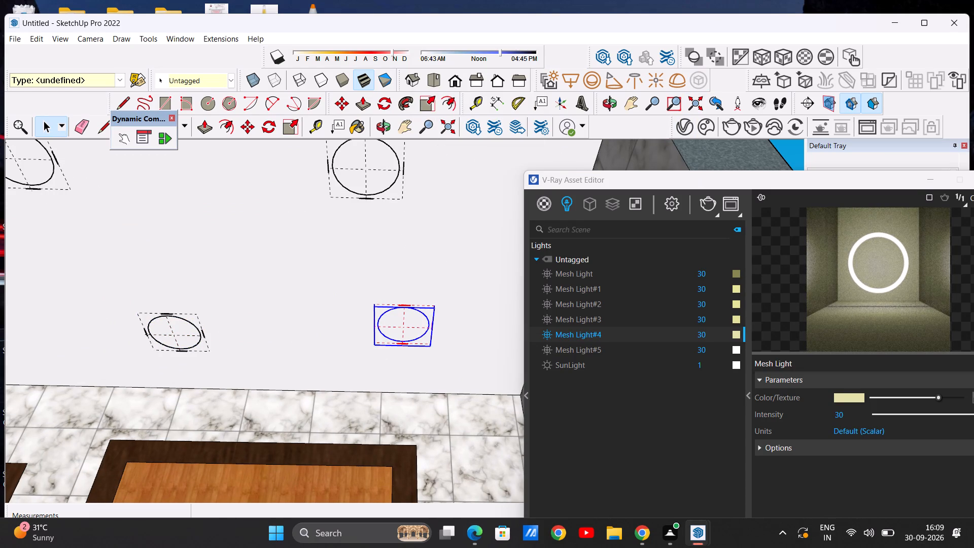
# Set Mesh Light#5's colour to pale yellow: R 0.89, G 0.89, B 0.604.
pyautogui.click(736, 348)
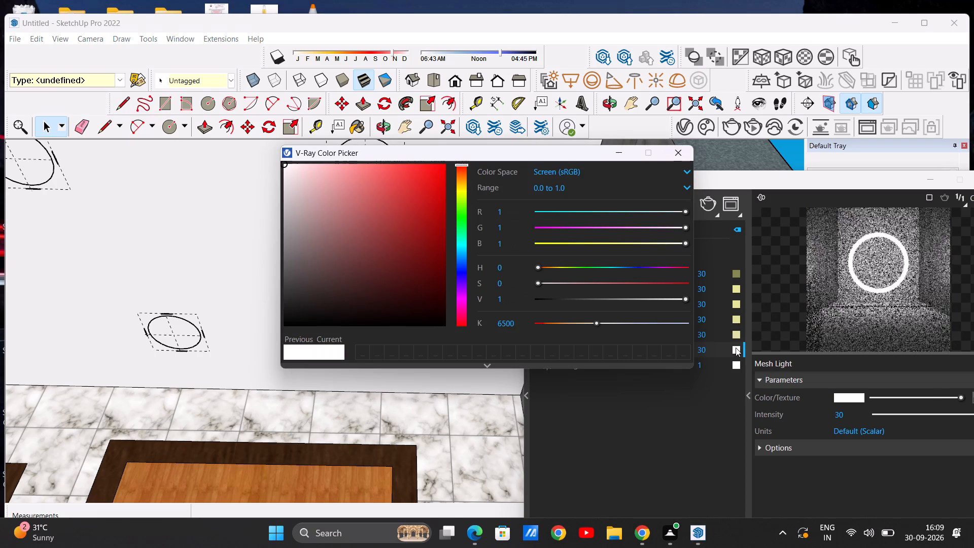
pyautogui.click(599, 244)
pyautogui.click(321, 184)
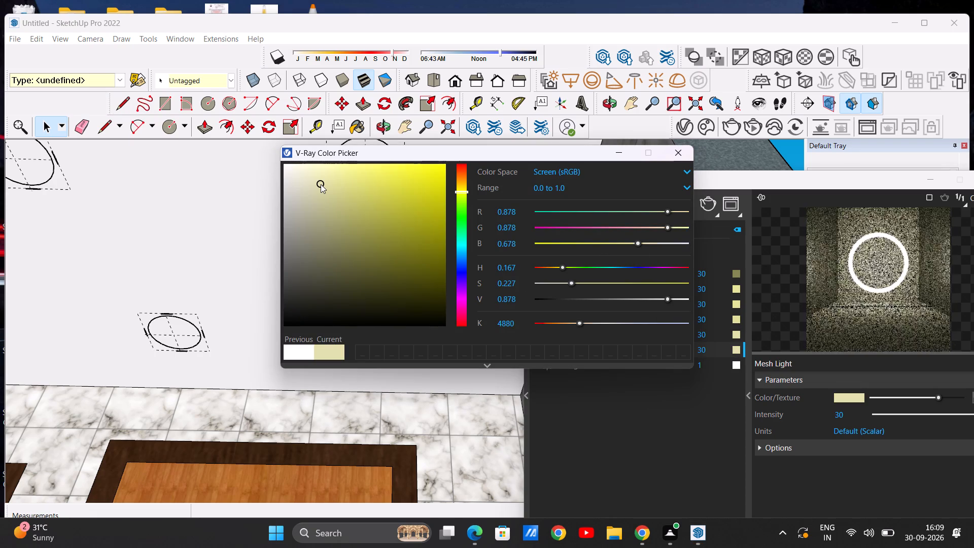
pyautogui.click(336, 182)
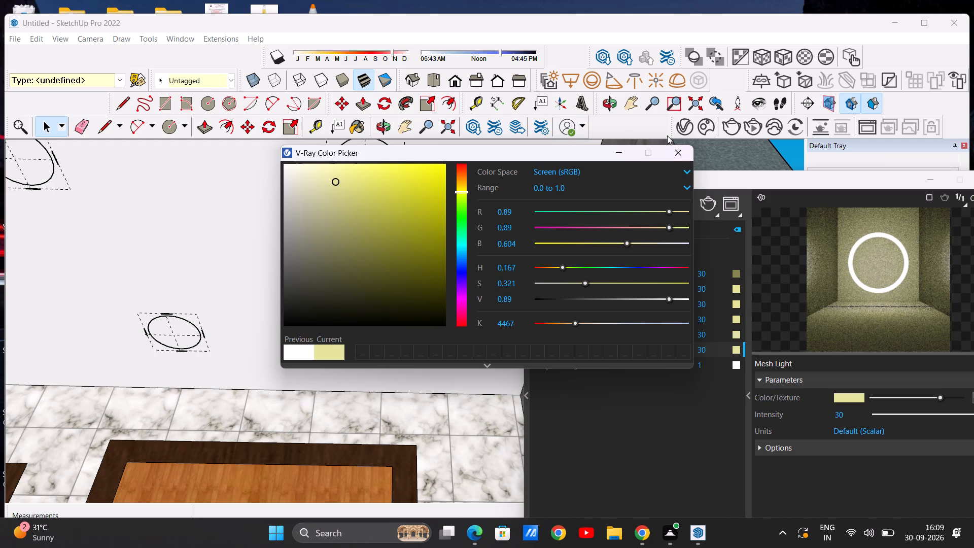
pyautogui.click(677, 156)
# Render a close view of the balcony recess ceiling to check the six mesh lights, and close the render window.
pyautogui.scroll(-8, 499, 376)
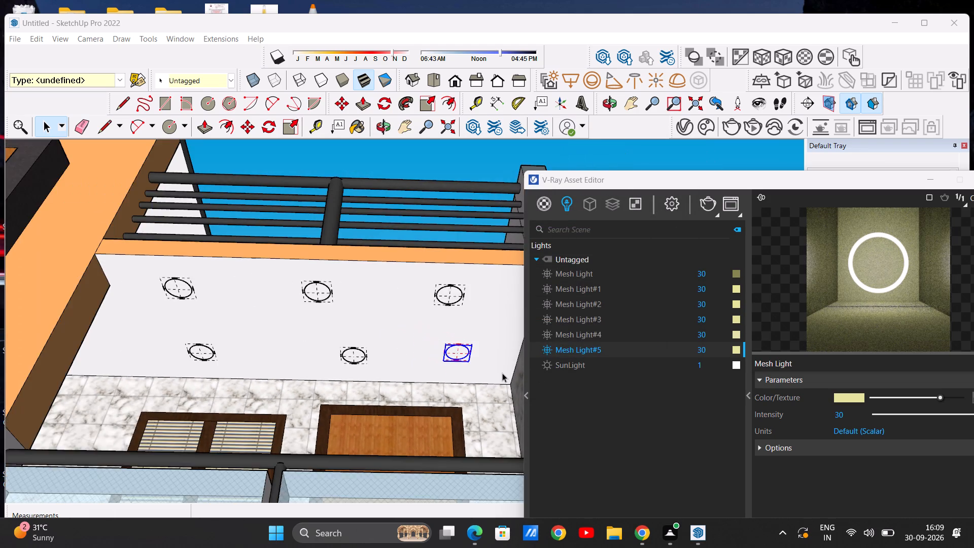
pyautogui.scroll(-2, 438, 371)
pyautogui.scroll(3, 393, 393)
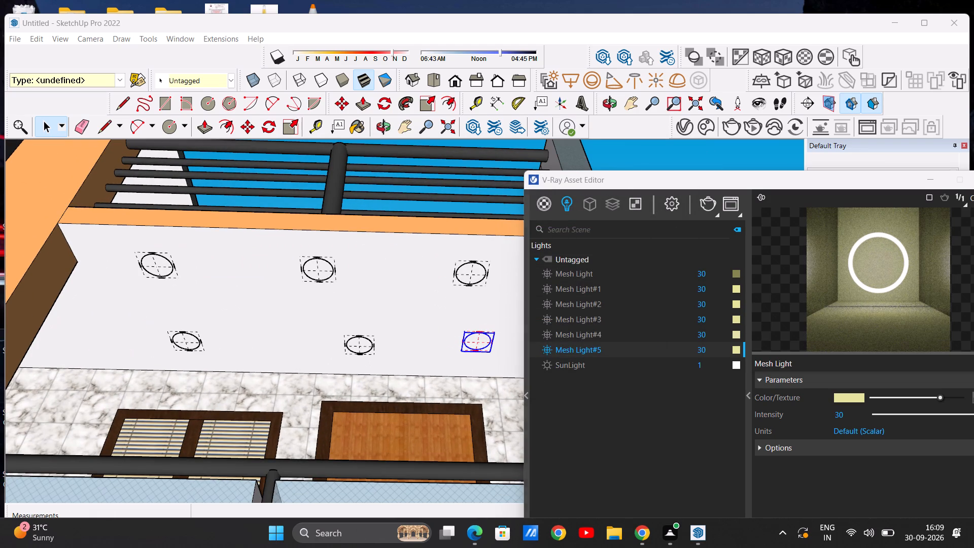
pyautogui.click(703, 206)
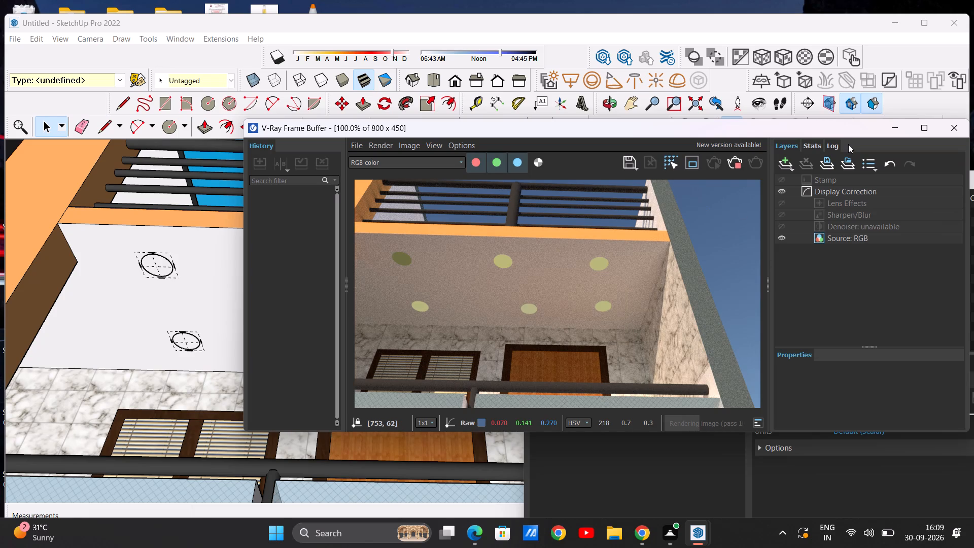
pyautogui.click(952, 132)
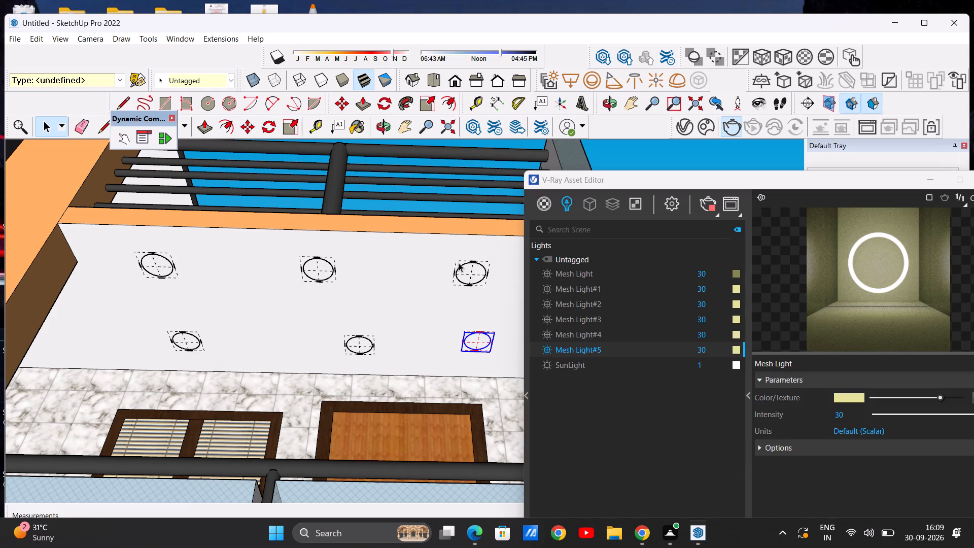
# Brighten the first Mesh Light's colour to pale yellow: R 0.82, G 0.82, B 0.544.
pyautogui.scroll(-7, 471, 262)
pyautogui.scroll(6, 467, 348)
pyautogui.scroll(-5, 421, 335)
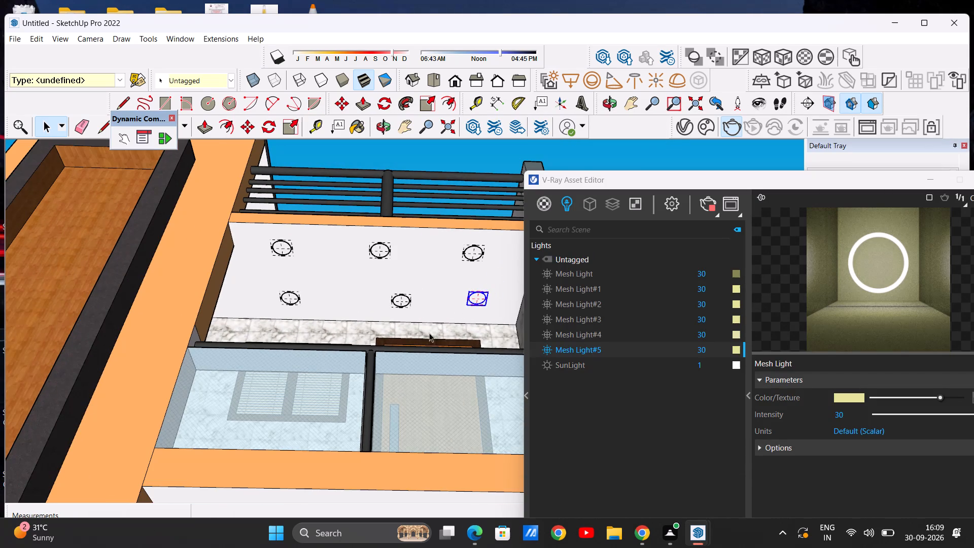
pyautogui.click(737, 275)
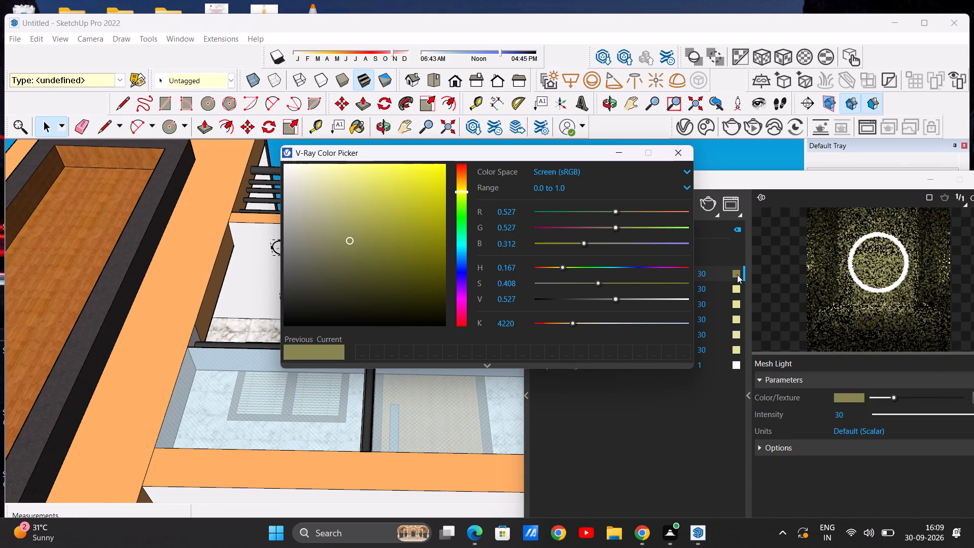
pyautogui.click(901, 398)
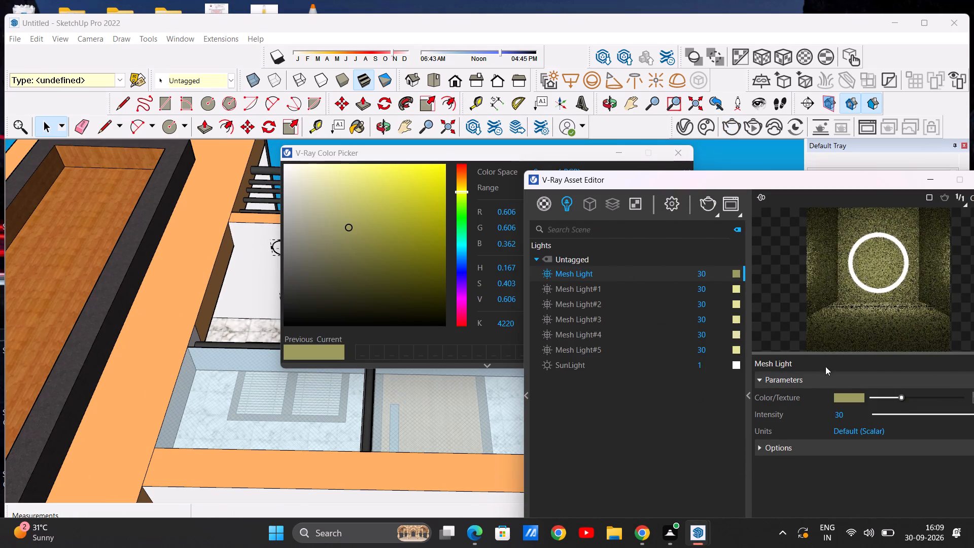
pyautogui.click(334, 192)
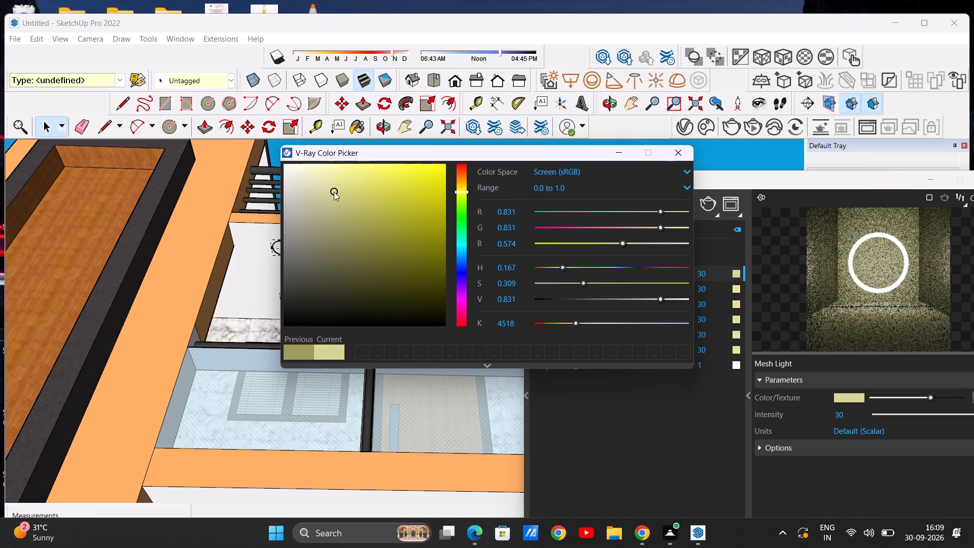
pyautogui.click(899, 395)
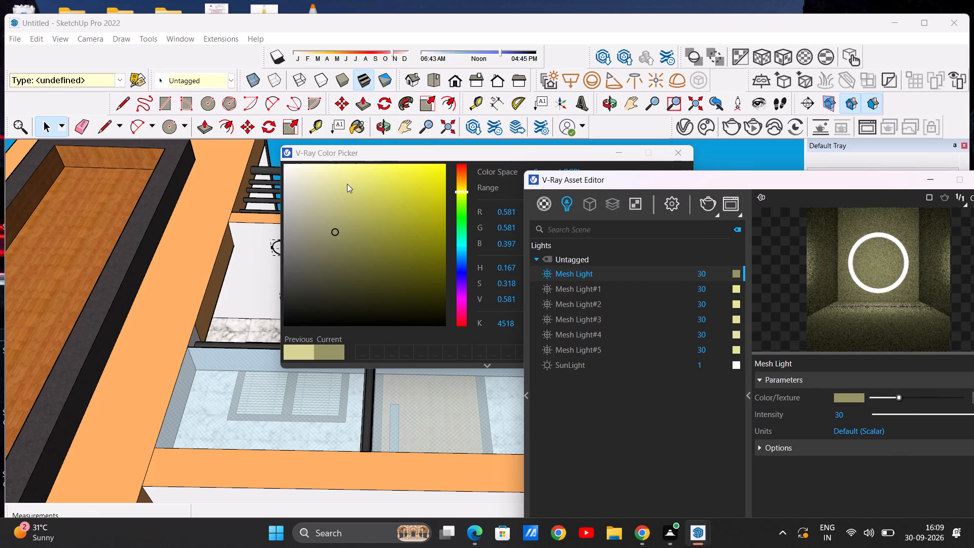
pyautogui.click(338, 193)
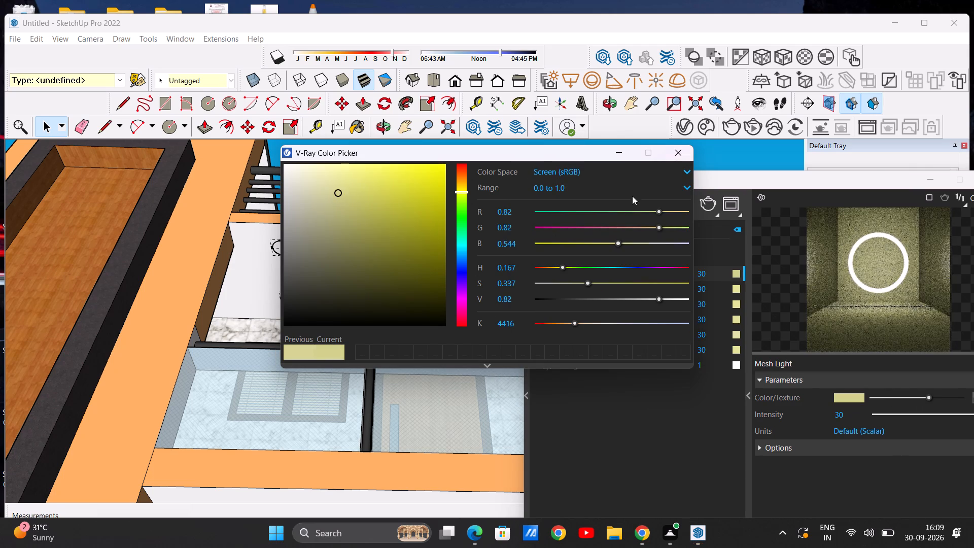
pyautogui.click(674, 149)
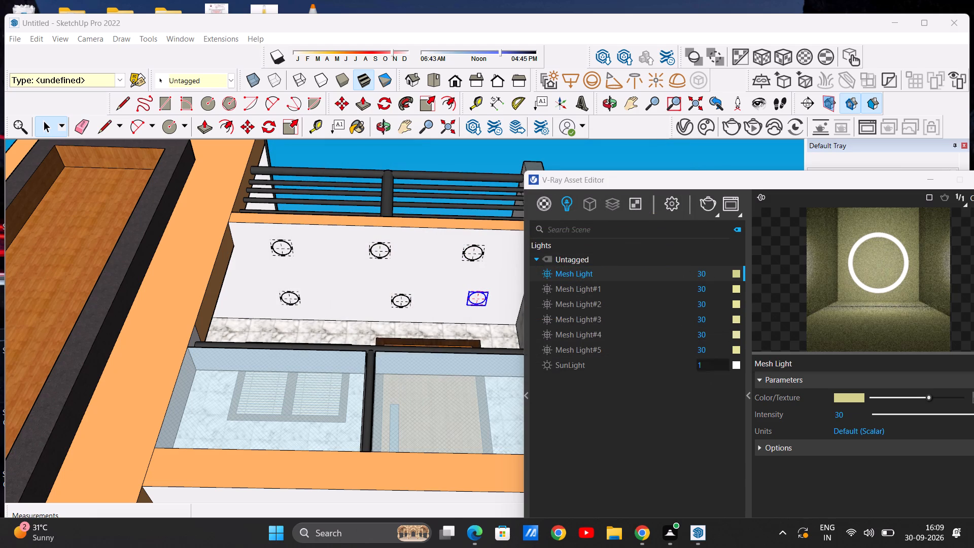
# Render a wider view of the balcony with its glass railing and examine the ceiling lights in the rendered image.
pyautogui.scroll(-11, 443, 279)
pyautogui.scroll(6, 444, 269)
pyautogui.scroll(5, 387, 279)
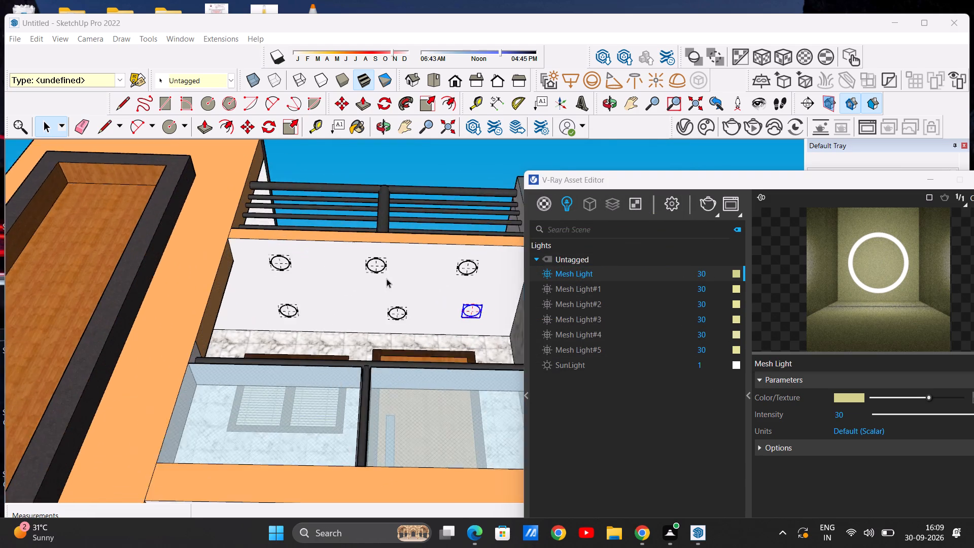
pyautogui.scroll(3, 387, 279)
pyautogui.scroll(-4, 387, 279)
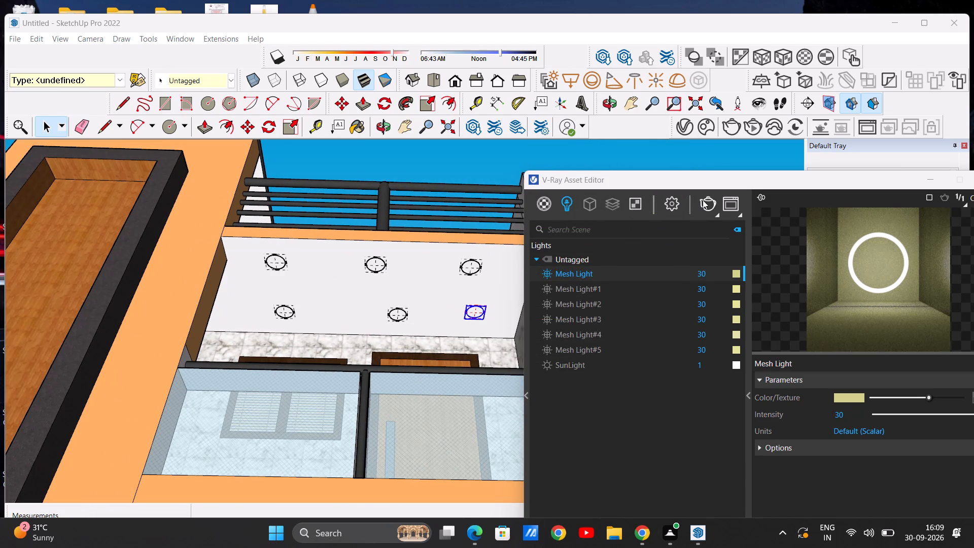
pyautogui.click(703, 200)
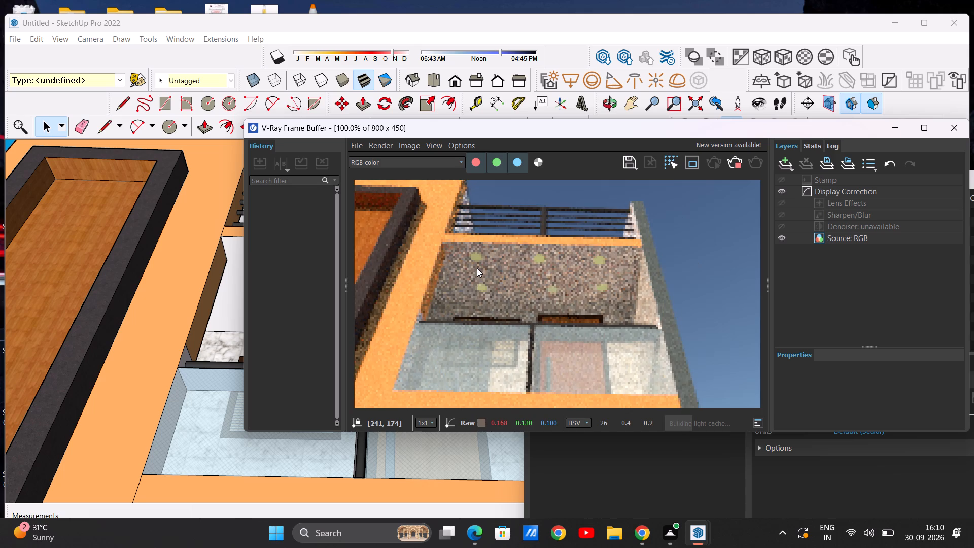
pyautogui.scroll(1, 537, 252)
pyautogui.scroll(-2, 533, 254)
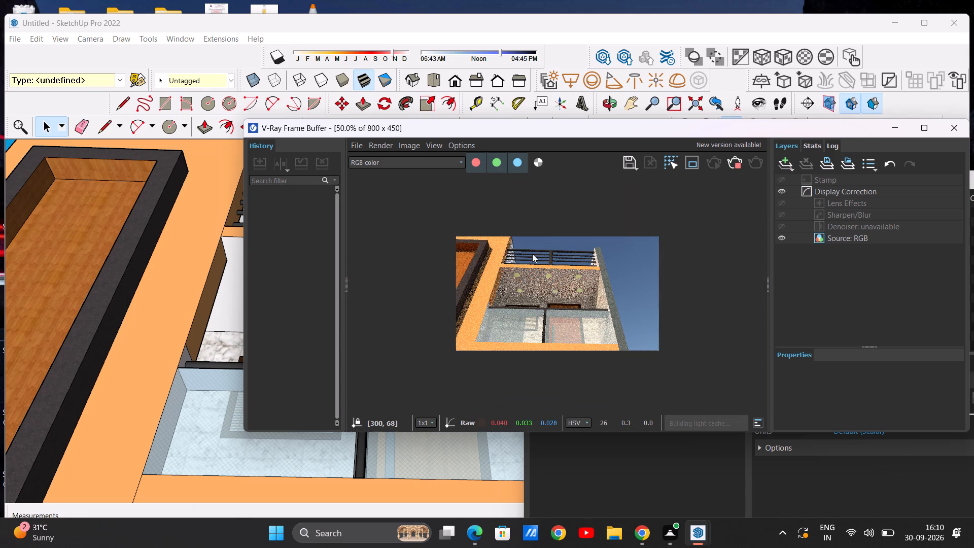
pyautogui.scroll(1, 569, 260)
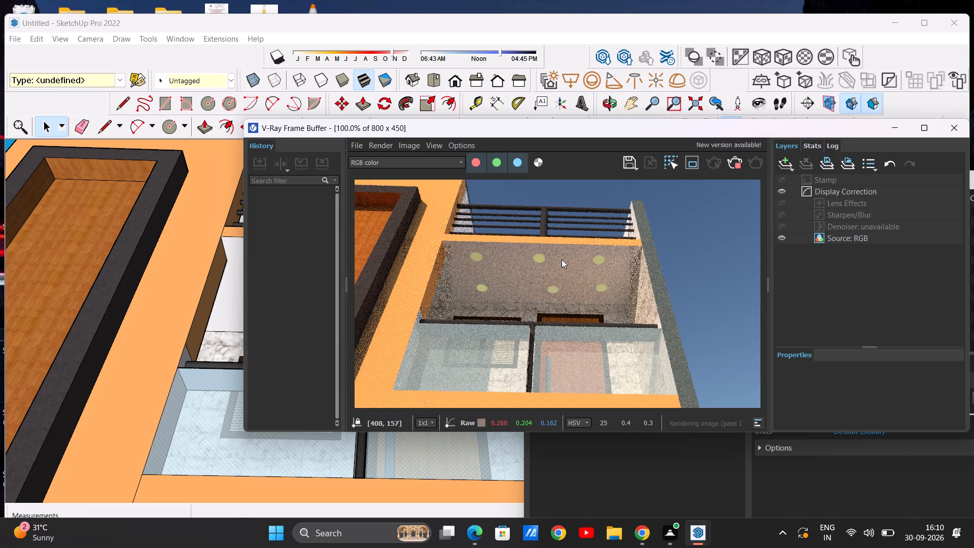
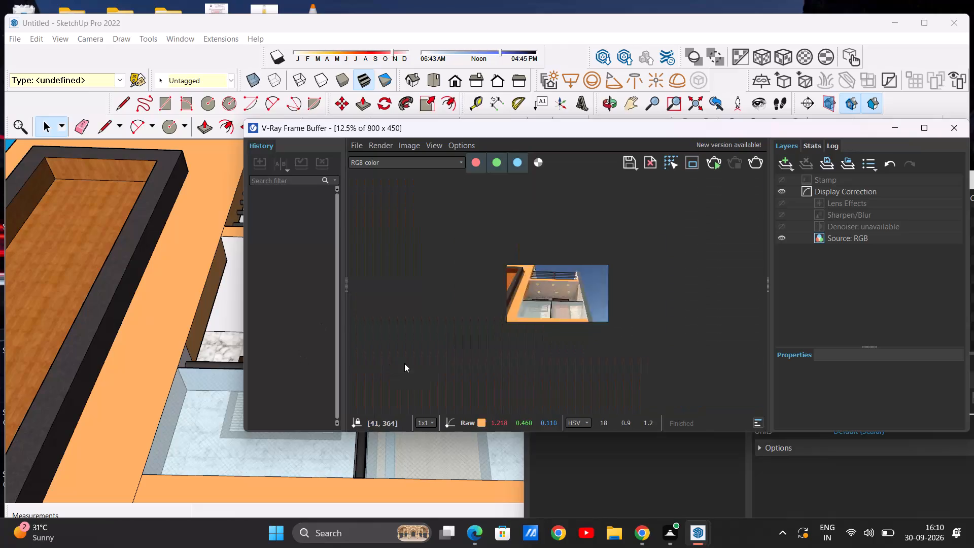
# Examine the six ceiling lights in the rendered balcony image at different magnifications, and close the render window.
pyautogui.scroll(-3, 404, 363)
pyautogui.scroll(10, 471, 314)
pyautogui.scroll(-4, 468, 314)
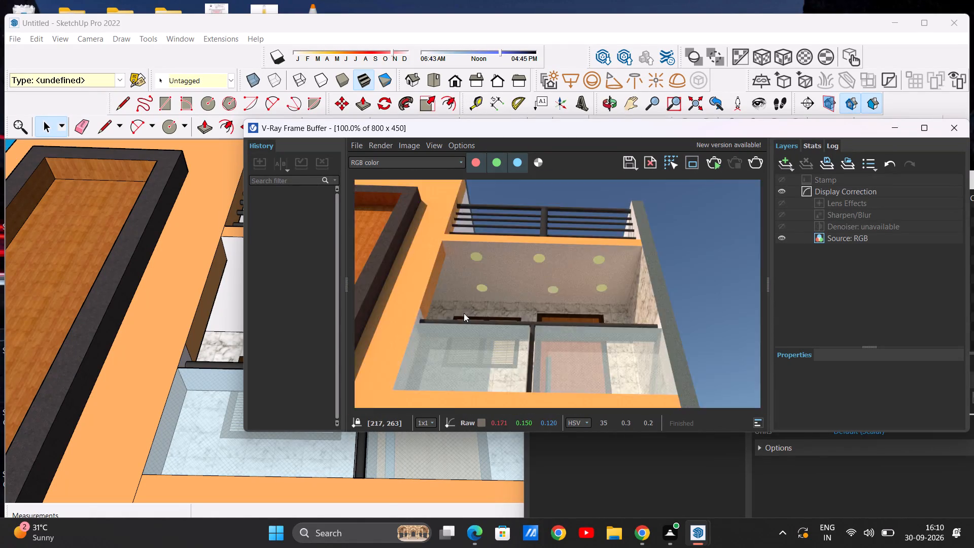
pyautogui.scroll(-2, 464, 313)
pyautogui.scroll(4, 566, 296)
pyautogui.scroll(-2, 554, 295)
pyautogui.scroll(1, 560, 278)
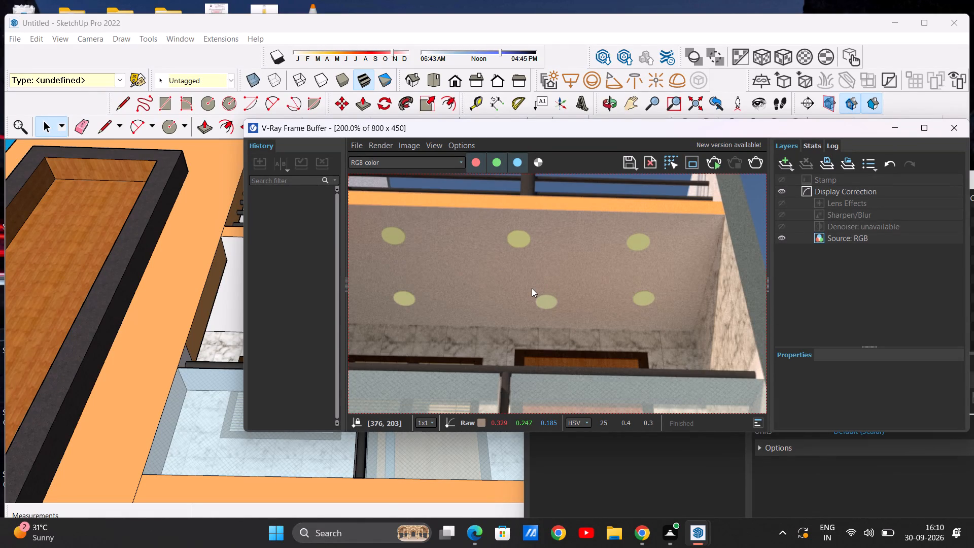
pyautogui.scroll(-3, 505, 290)
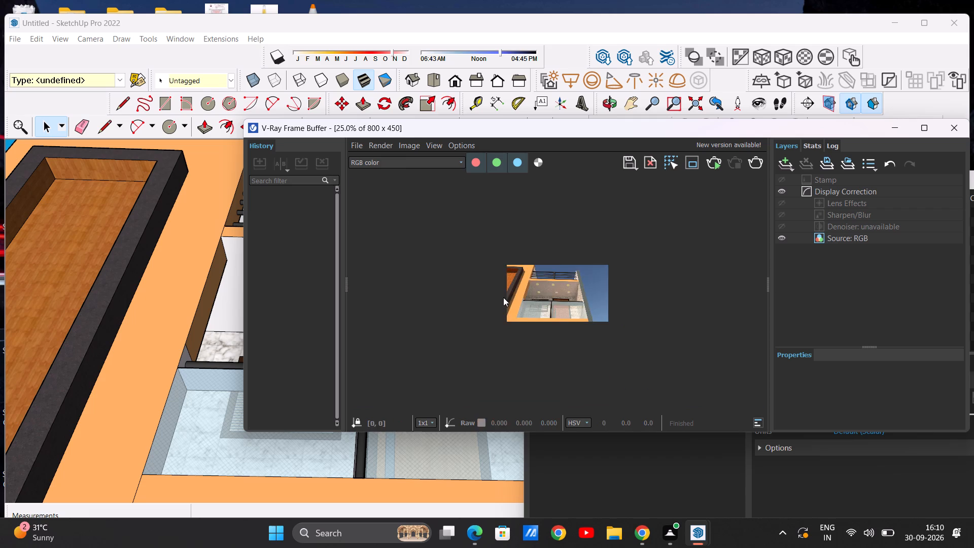
pyautogui.scroll(4, 528, 290)
pyautogui.scroll(-2, 528, 293)
pyautogui.scroll(1, 541, 286)
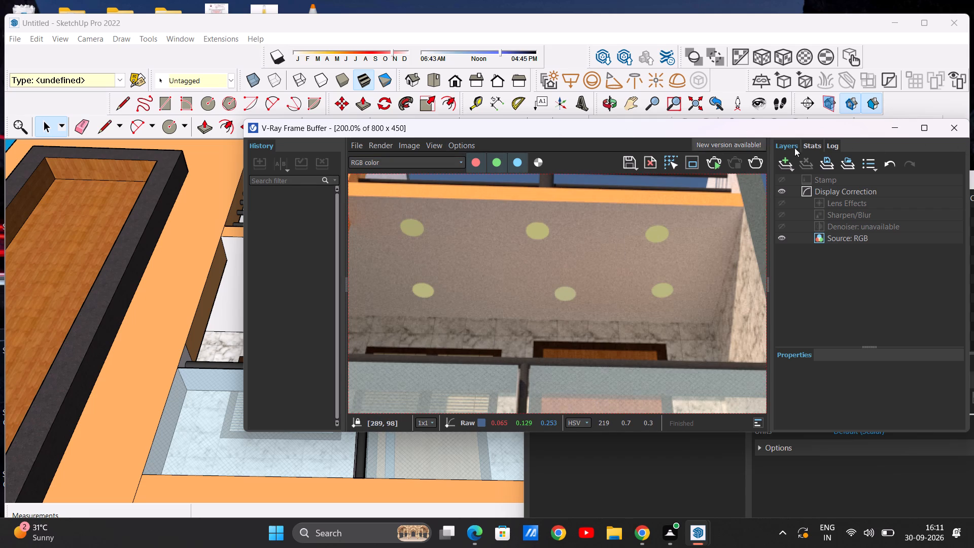
pyautogui.click(957, 129)
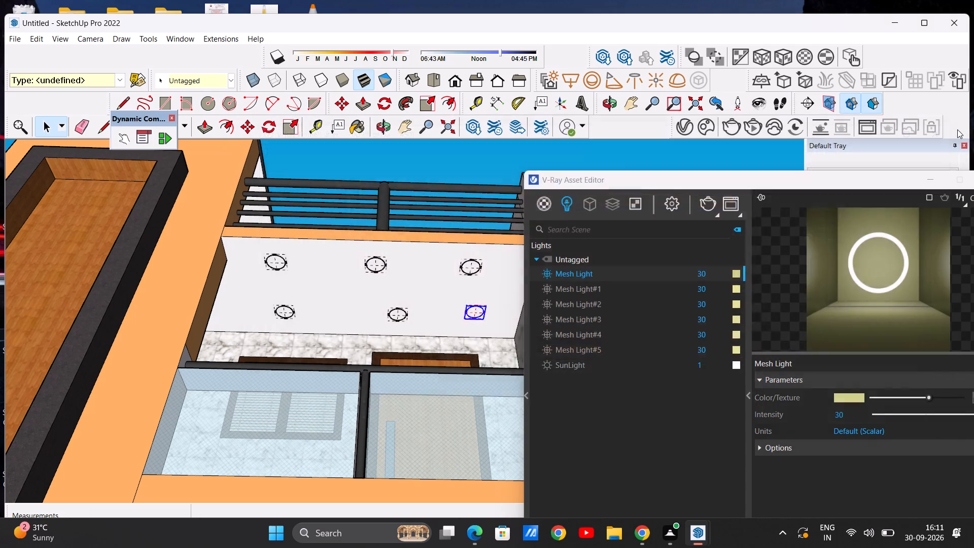
# Examine the whole house model from below and from the front elevation.
pyautogui.scroll(-8, 348, 316)
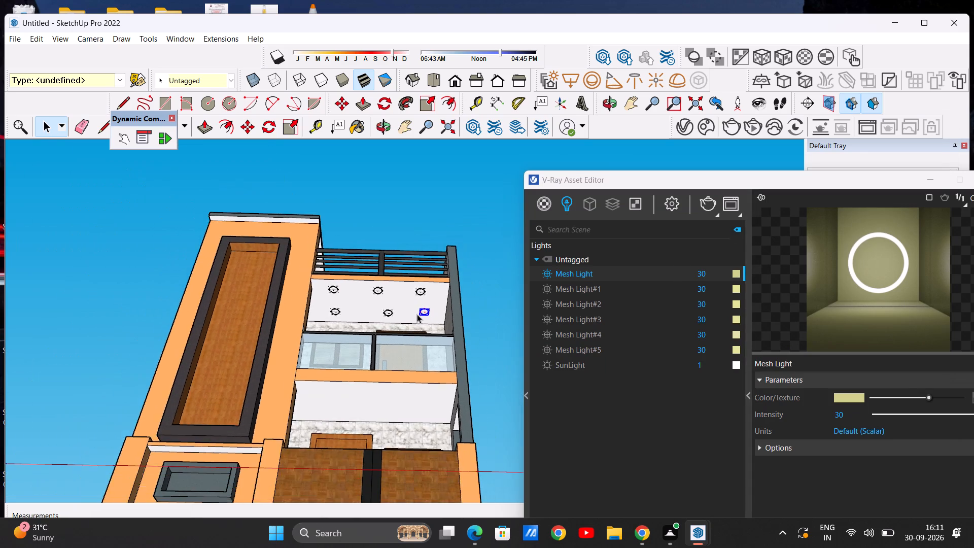
pyautogui.scroll(-9, 426, 326)
pyautogui.scroll(7, 371, 355)
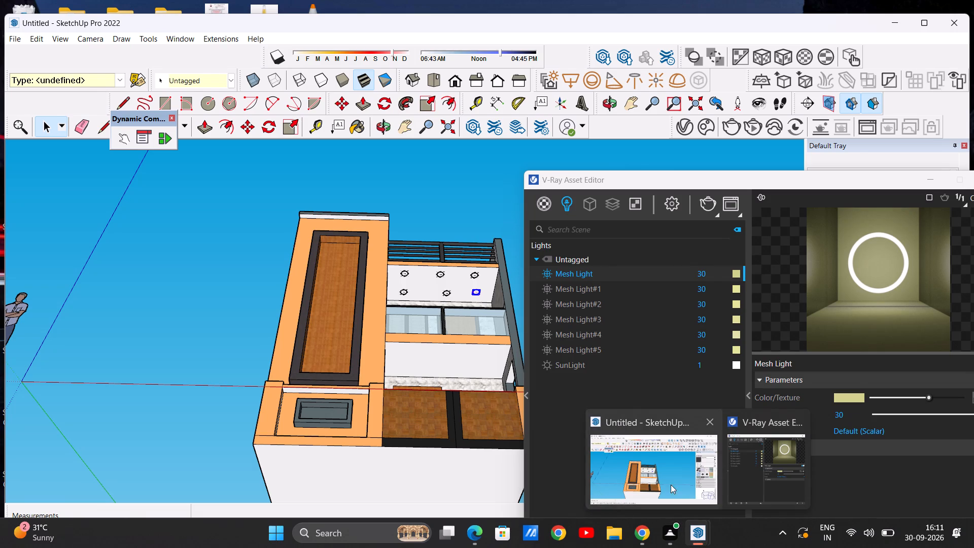
pyautogui.click(658, 473)
pyautogui.scroll(-9, 483, 399)
pyautogui.scroll(2, 437, 390)
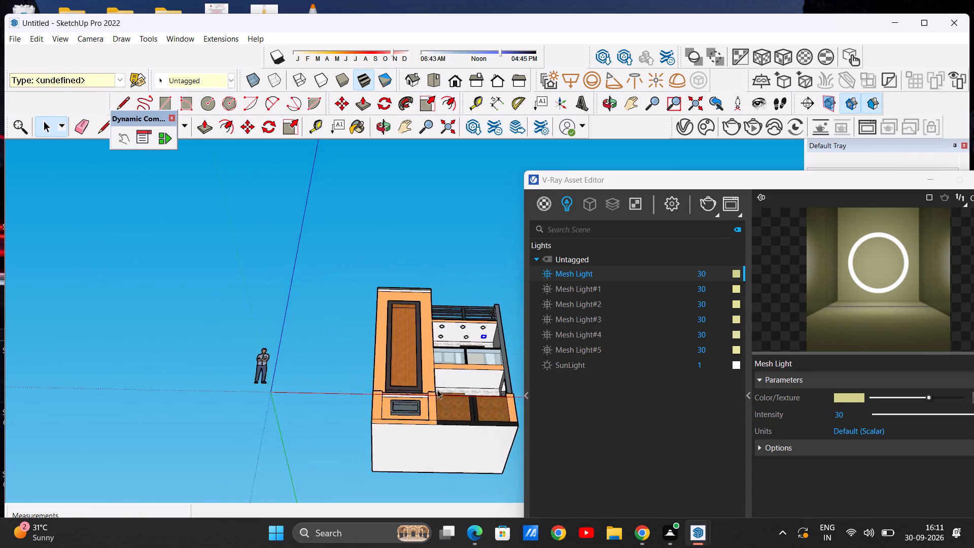
pyautogui.scroll(5, 437, 390)
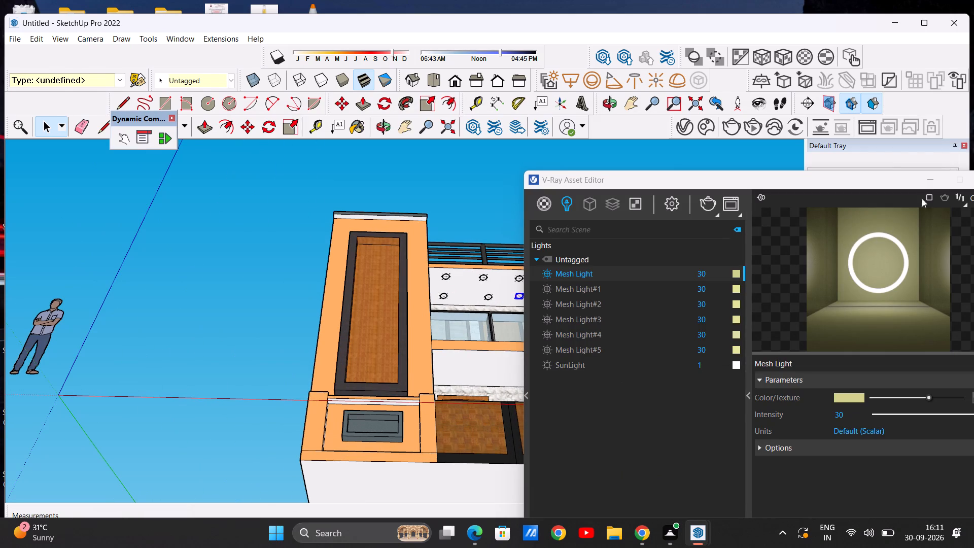
pyautogui.scroll(-6, 177, 314)
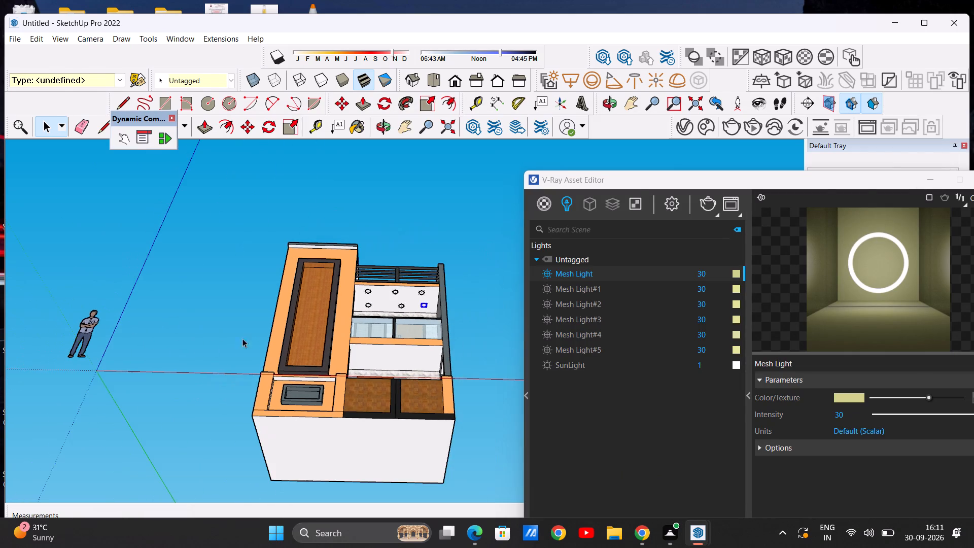
pyautogui.moveTo(262, 345); pyautogui.dragTo(261, 524, button='middle')
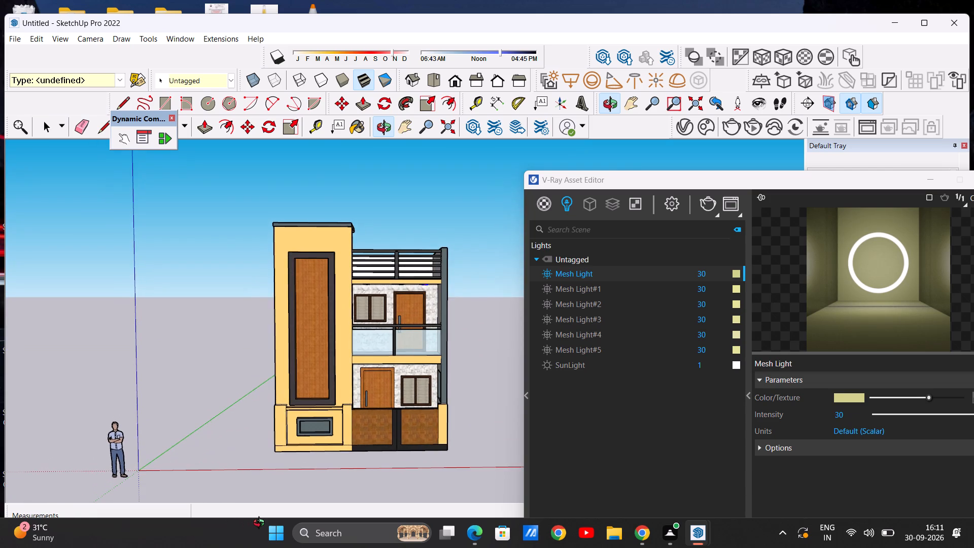
pyautogui.moveTo(261, 524); pyautogui.dragTo(261, 523, button='middle')
pyautogui.scroll(7, 402, 358)
pyautogui.scroll(-7, 295, 357)
pyautogui.moveTo(447, 310); pyautogui.dragTo(437, 339, button='middle')
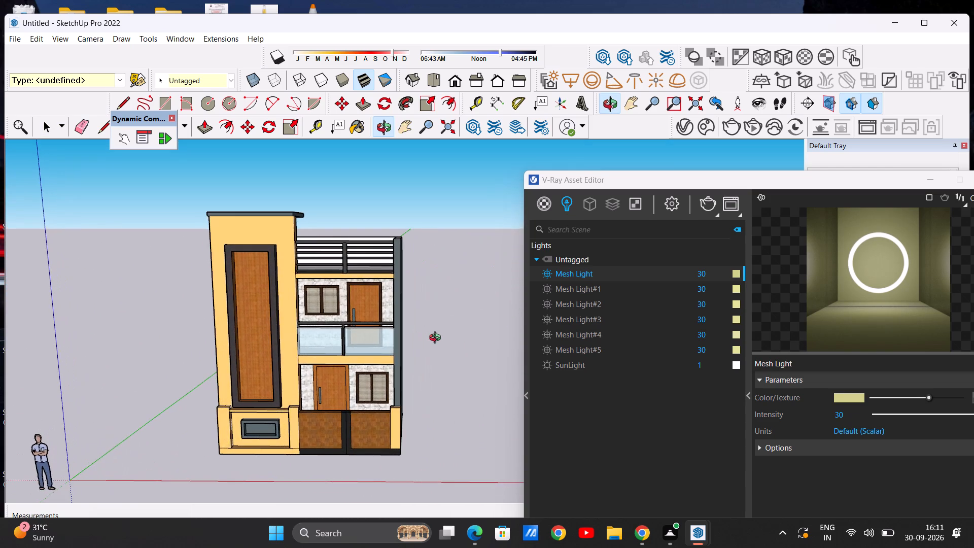
pyautogui.moveTo(437, 339); pyautogui.dragTo(435, 287, button='middle')
# Draw a circle of about 3 7/16" radius on the ground-floor porch ceiling, near the tall tower and the front beam.
pyautogui.moveTo(364, 352); pyautogui.dragTo(370, 264, button='middle')
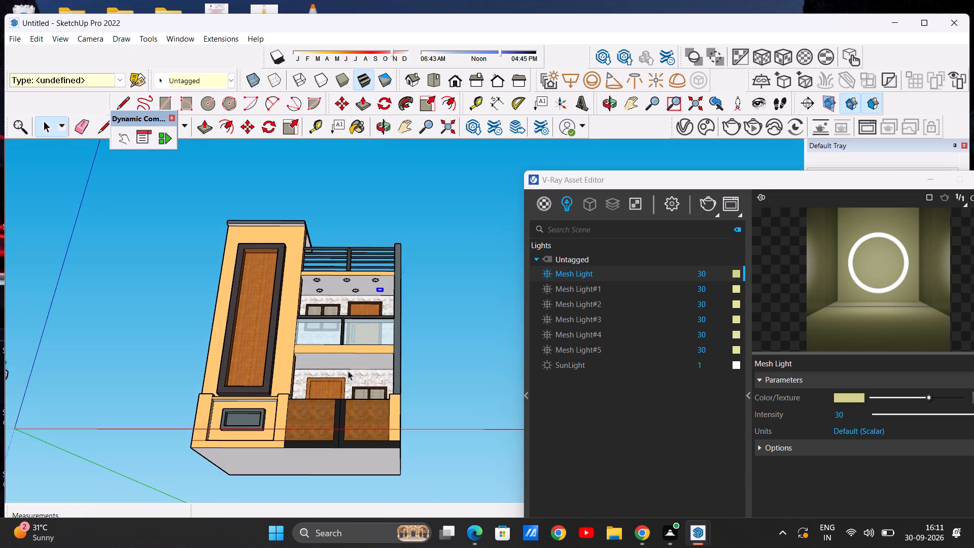
pyautogui.moveTo(348, 372); pyautogui.dragTo(359, 300, button='middle')
pyautogui.scroll(7, 305, 349)
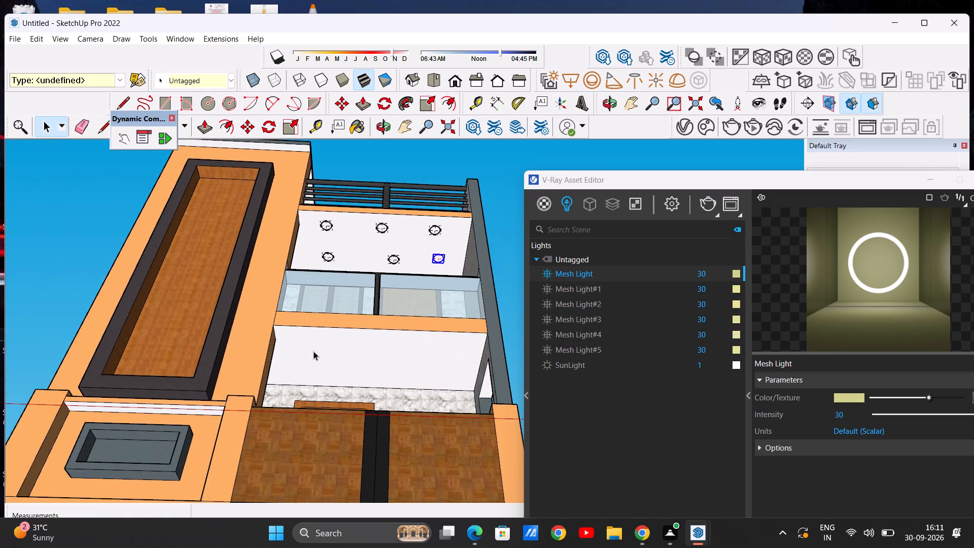
pyautogui.scroll(7, 321, 357)
pyautogui.scroll(-7, 272, 361)
pyautogui.moveTo(355, 366); pyautogui.dragTo(332, 334, button='middle')
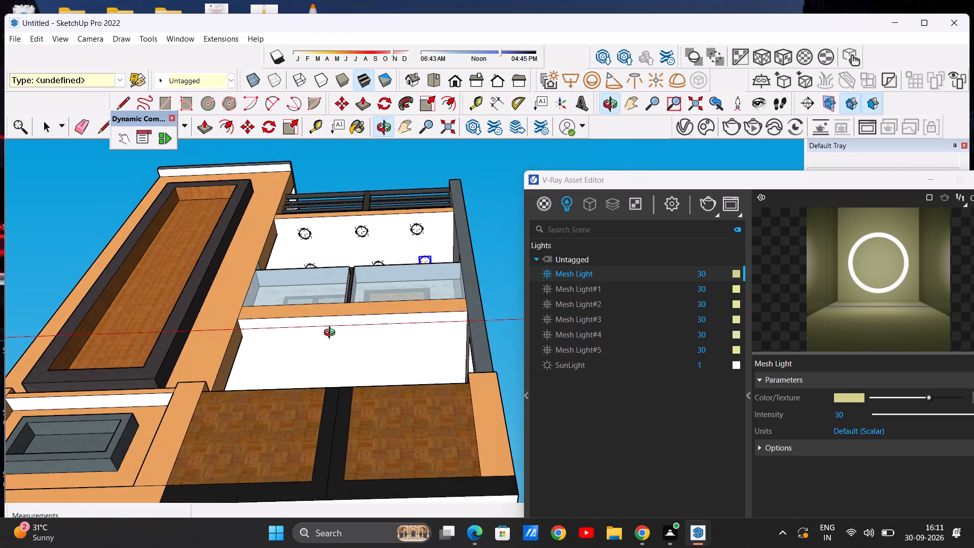
pyautogui.moveTo(332, 334); pyautogui.dragTo(338, 356, button='middle')
pyautogui.scroll(7, 328, 352)
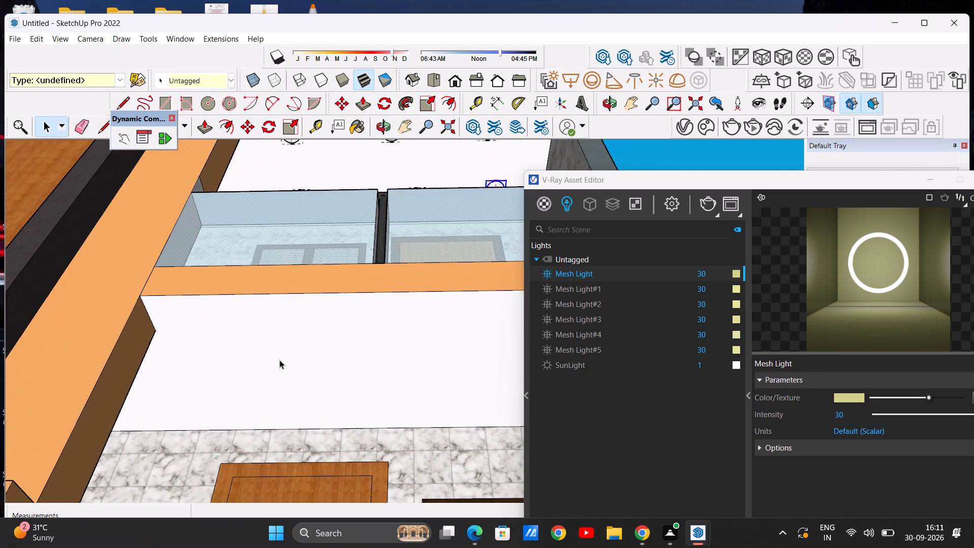
pyautogui.scroll(-5, 261, 364)
pyautogui.scroll(1, 286, 332)
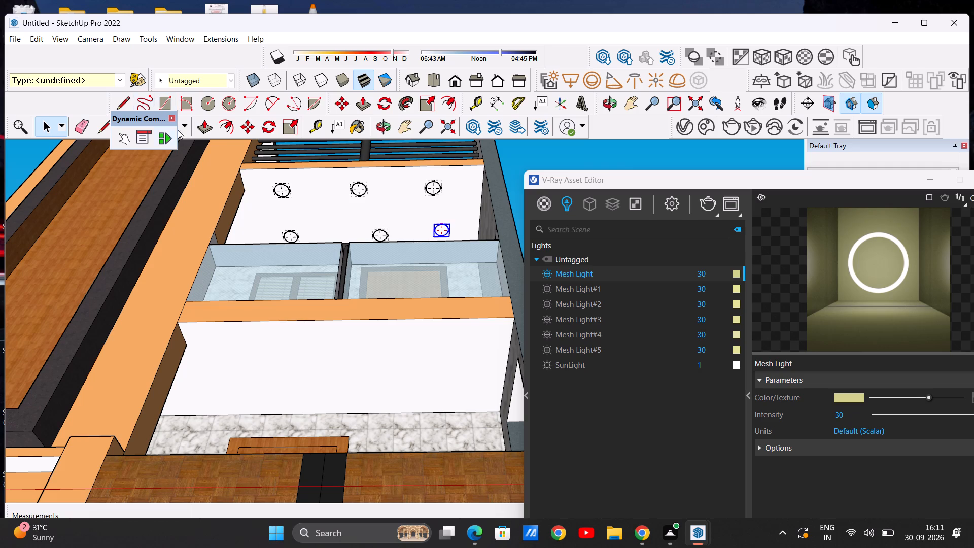
pyautogui.click(215, 109)
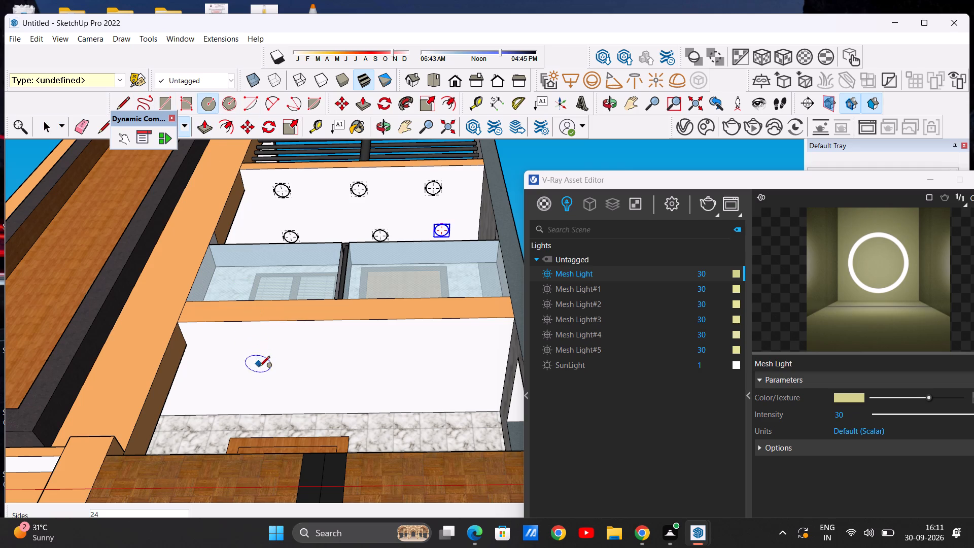
pyautogui.scroll(2, 261, 378)
pyautogui.moveTo(269, 345); pyautogui.dragTo(272, 312, button='middle')
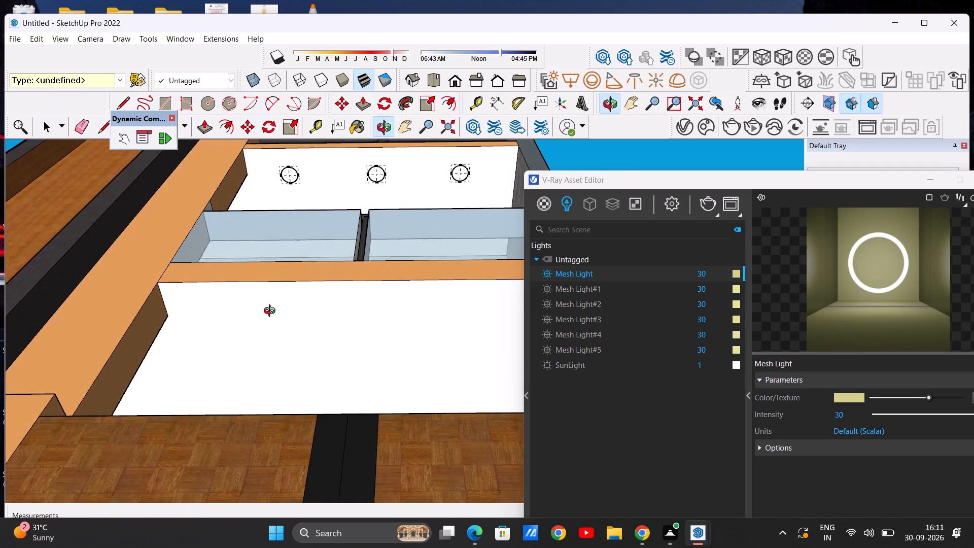
pyautogui.moveTo(272, 312); pyautogui.dragTo(274, 310, button='middle')
pyautogui.scroll(5, 228, 329)
pyautogui.scroll(-14, 218, 345)
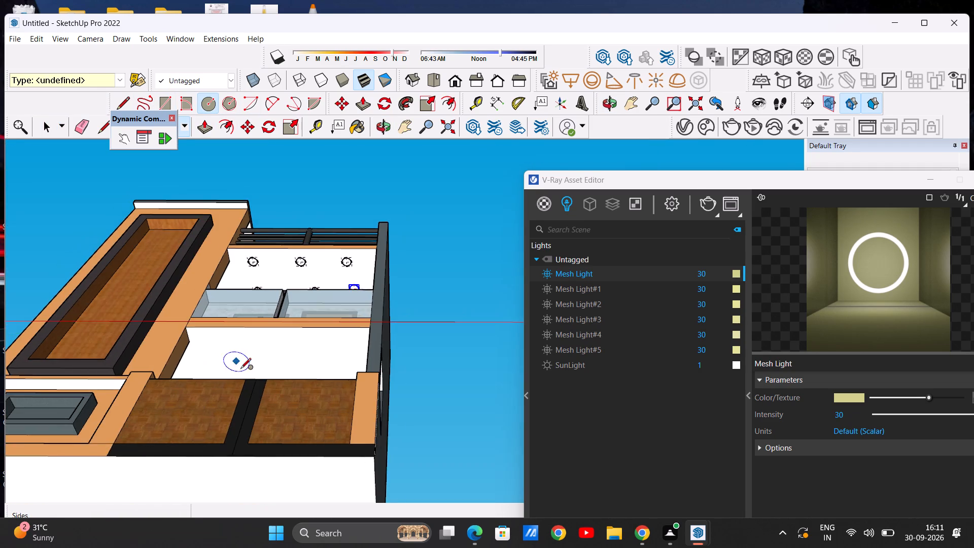
pyautogui.moveTo(246, 378); pyautogui.dragTo(260, 429, button='middle')
pyautogui.scroll(11, 252, 367)
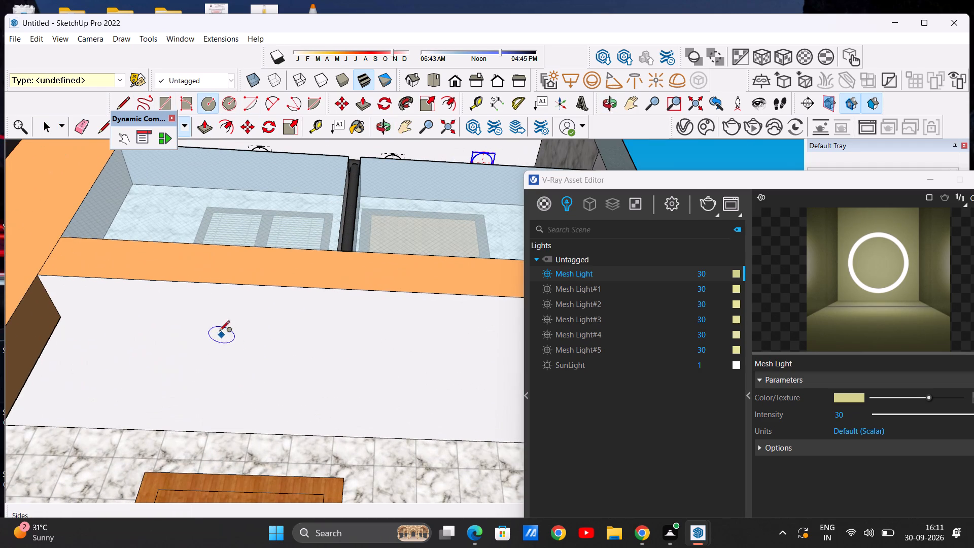
pyautogui.click(183, 326)
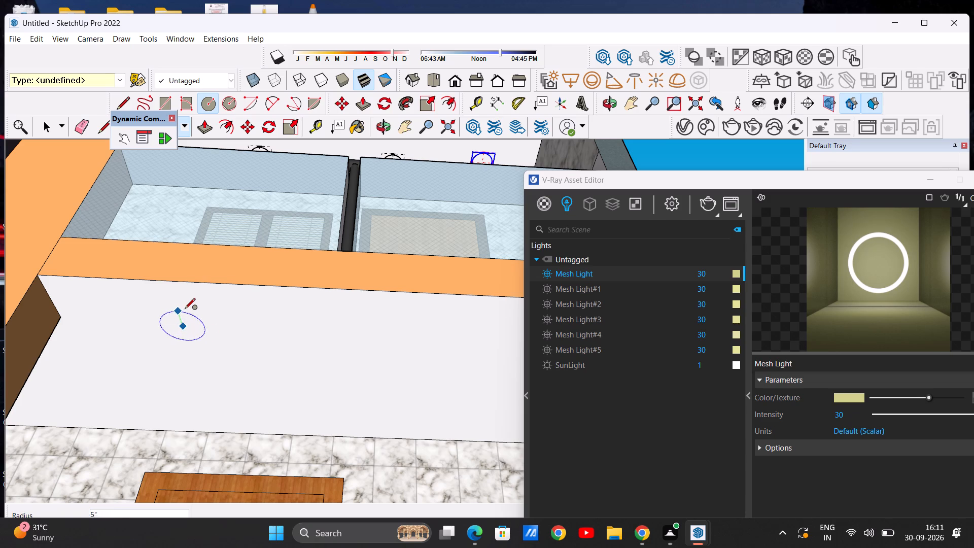
pyautogui.click(183, 315)
pyautogui.press('space')
# Copy the circle face and its edge about 7' 7/8" along the porch ceiling toward the grey side wall.
pyautogui.scroll(-9, 216, 385)
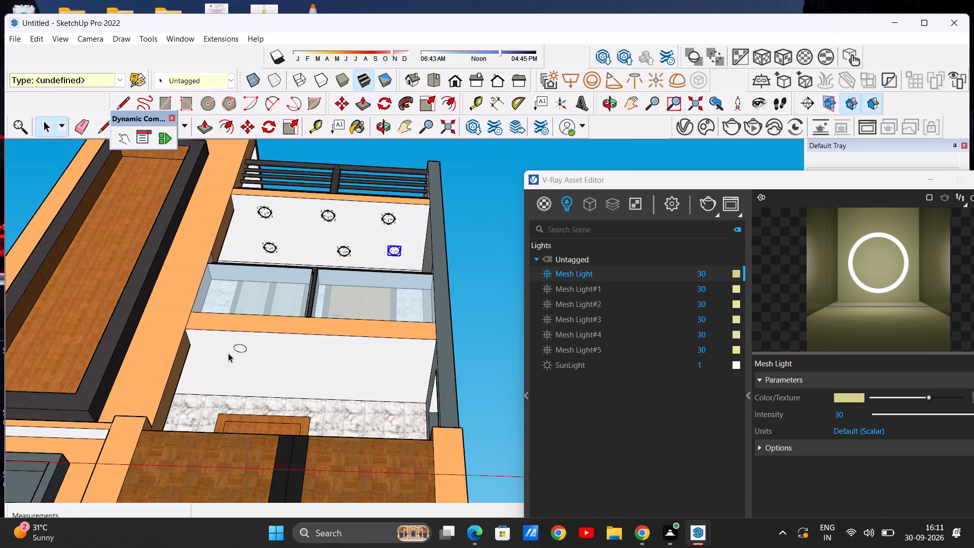
pyautogui.scroll(10, 232, 349)
pyautogui.doubleClick(241, 348)
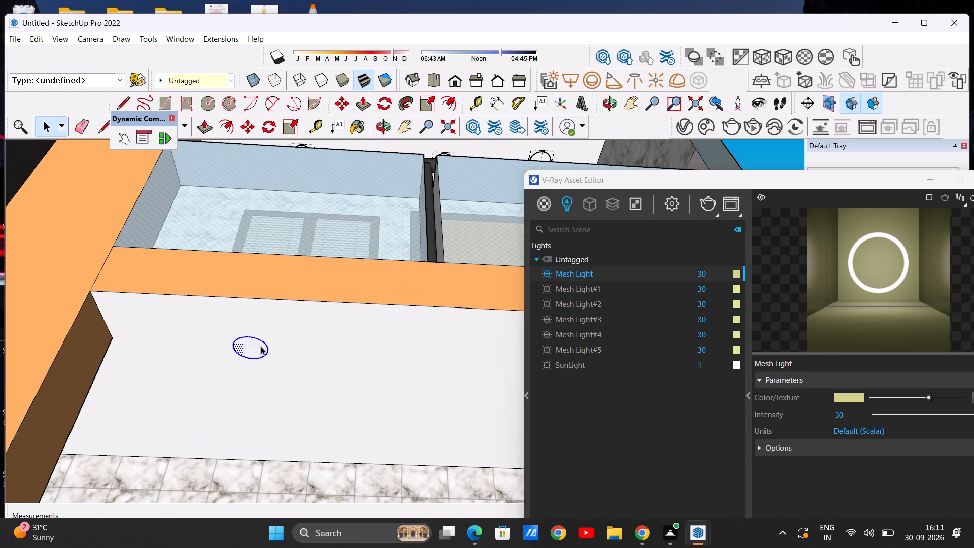
pyautogui.click(250, 121)
pyautogui.click(262, 350)
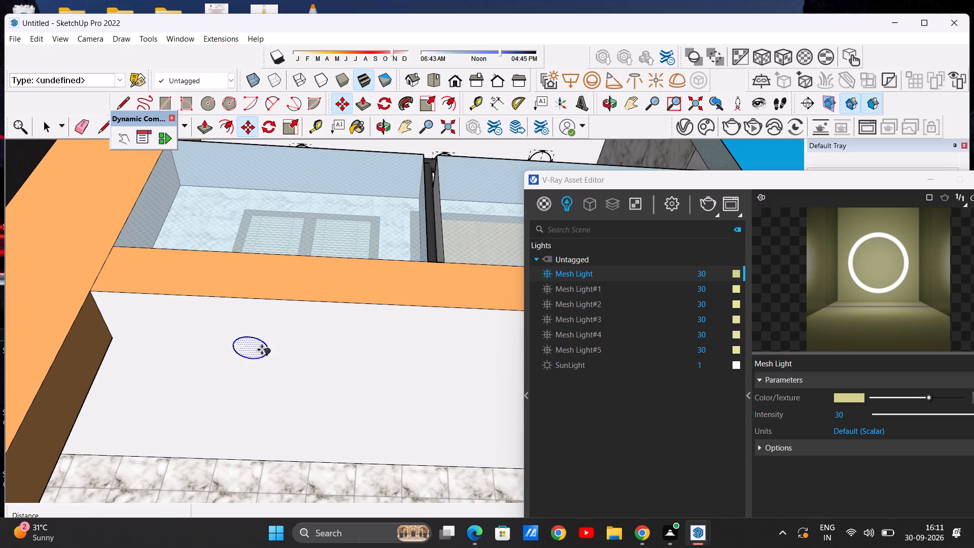
pyautogui.scroll(-9, 314, 376)
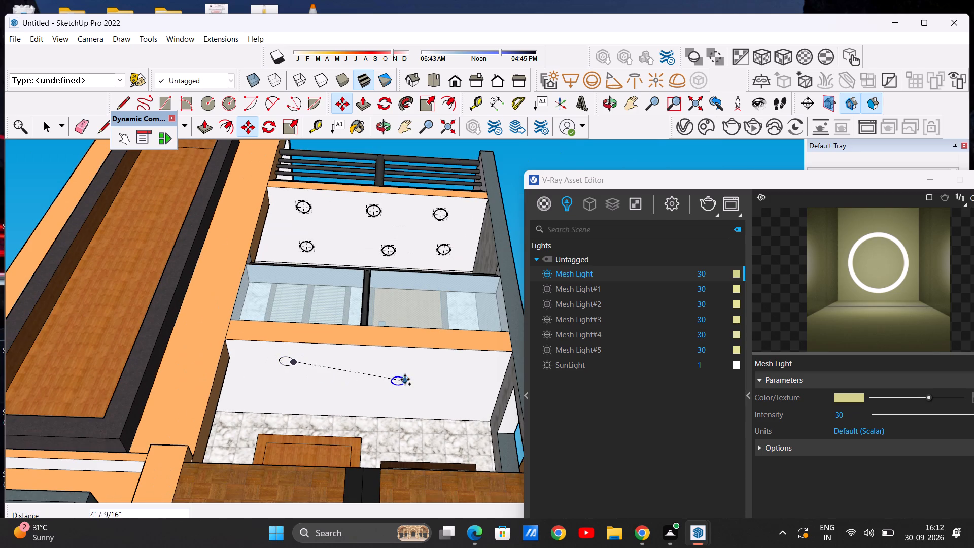
pyautogui.click(469, 371)
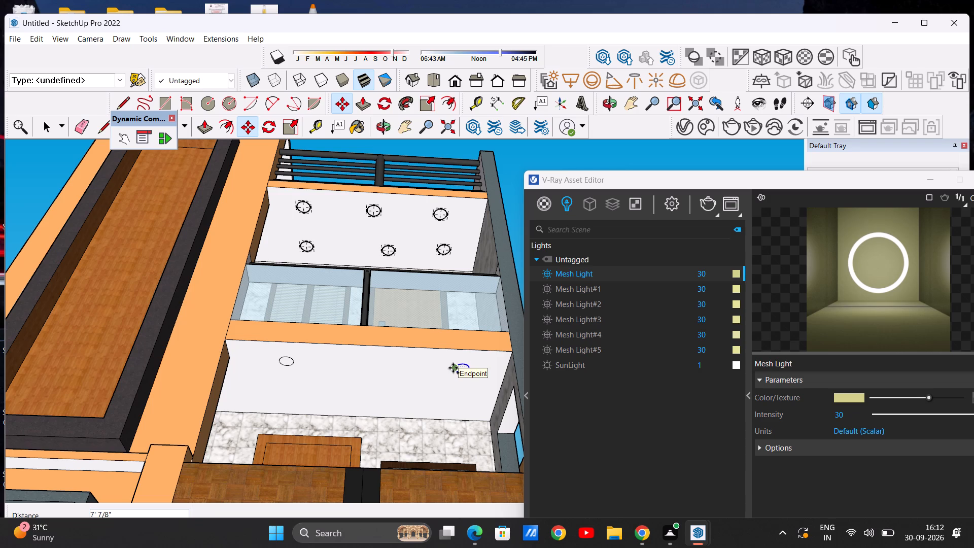
# Copy the circle near the grey side wall about 3' 9 7/16" back, placing it midway between the two circles.
pyautogui.click(453, 368)
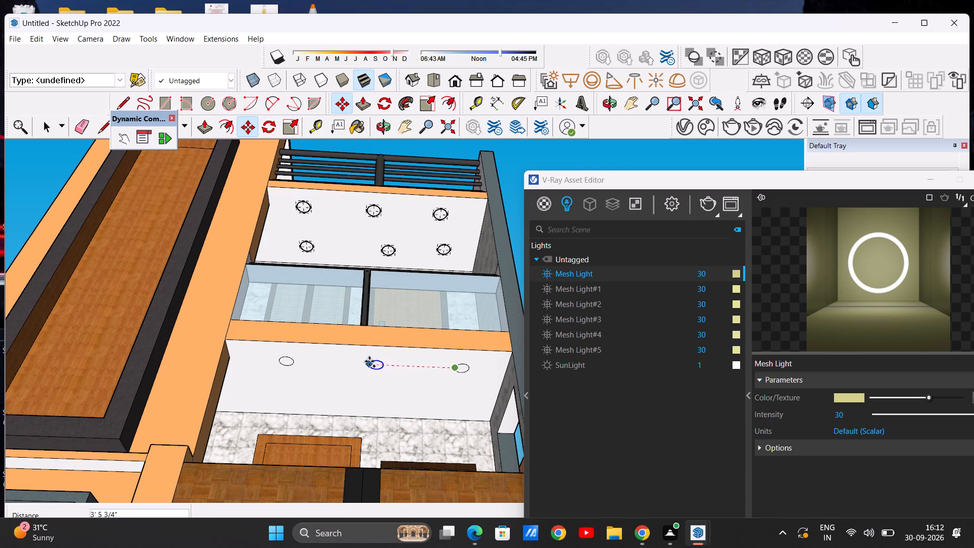
pyautogui.click(362, 361)
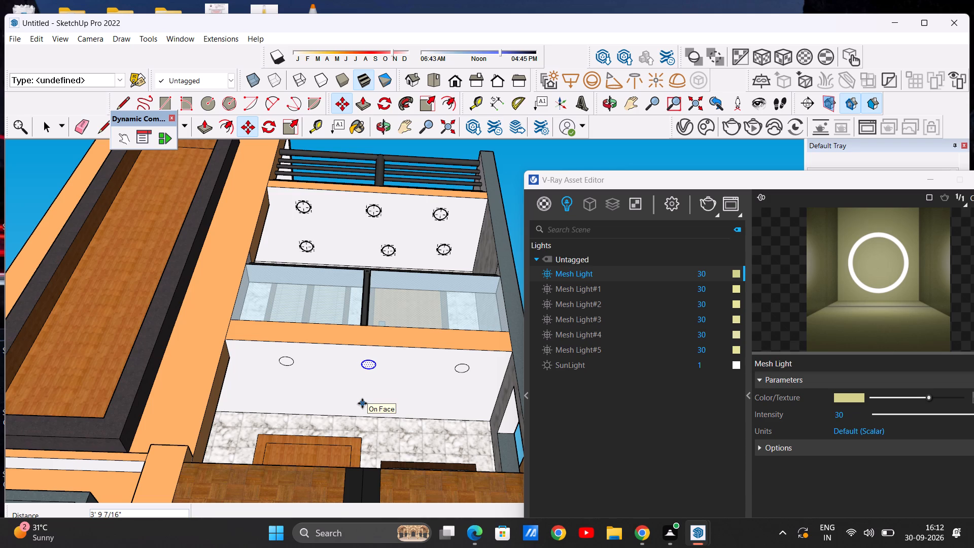
# Copy the middle front circle on the porch ceiling about 2' 8 7/16" toward the marble back wall.
pyautogui.scroll(9, 365, 374)
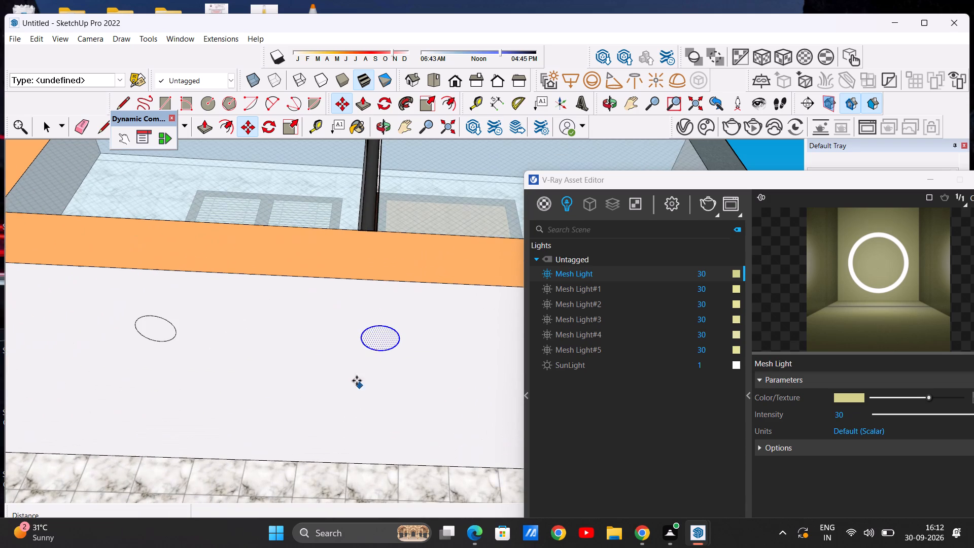
pyautogui.click(377, 354)
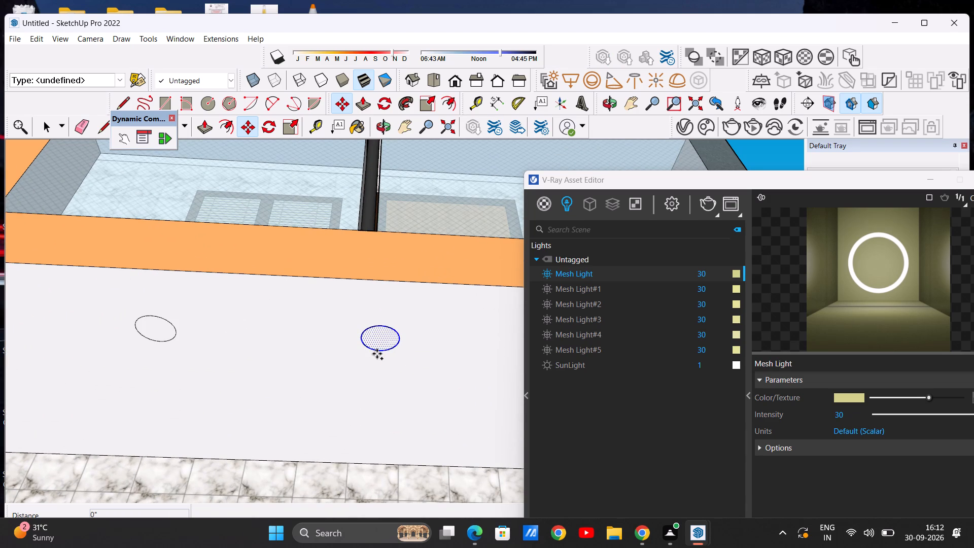
pyautogui.click(377, 354)
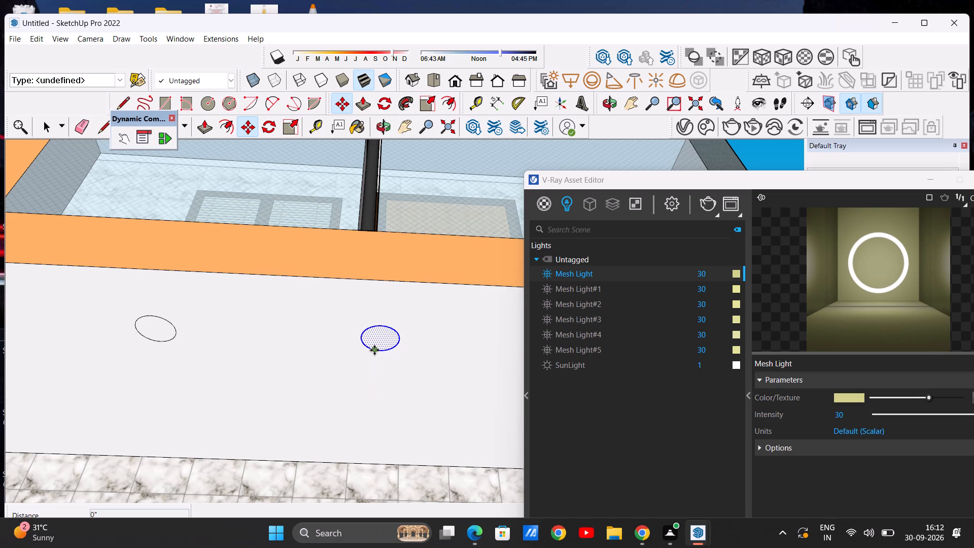
pyautogui.click(374, 350)
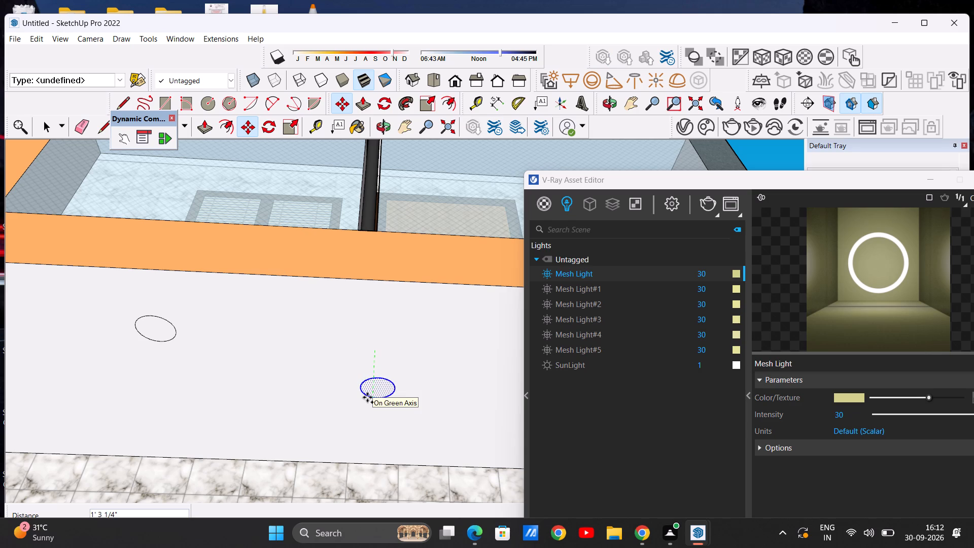
pyautogui.click(366, 441)
pyautogui.scroll(-10, 371, 432)
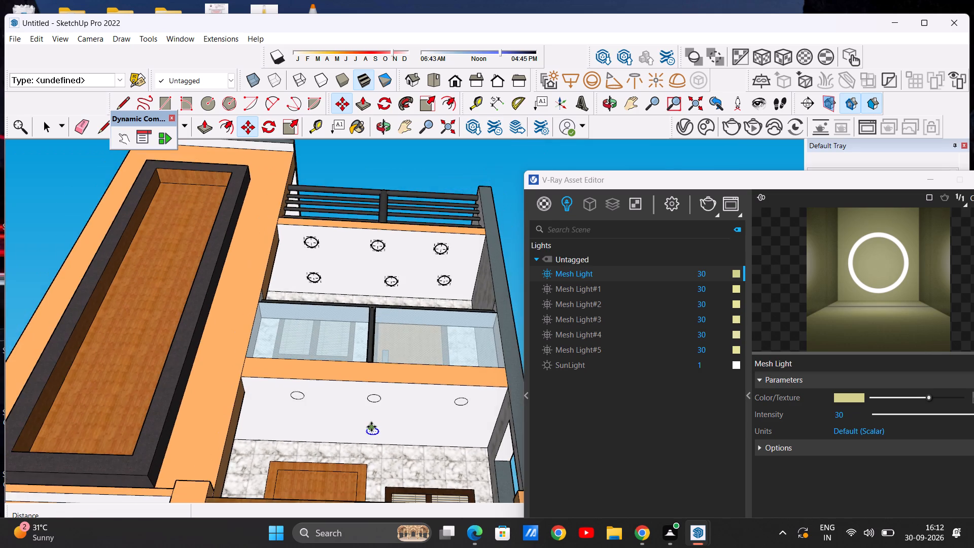
pyautogui.scroll(10, 373, 439)
pyautogui.scroll(-2, 377, 434)
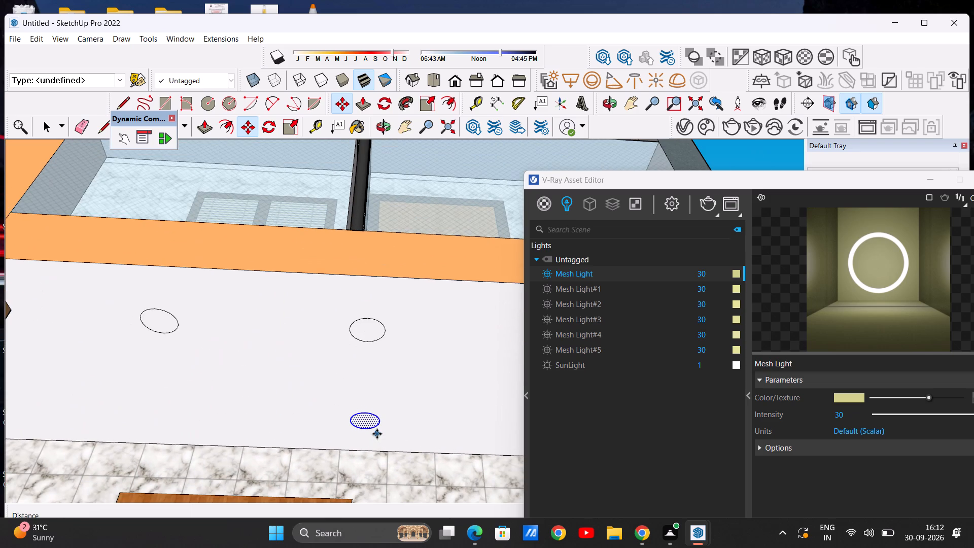
pyautogui.press('space')
pyautogui.scroll(-12, 359, 366)
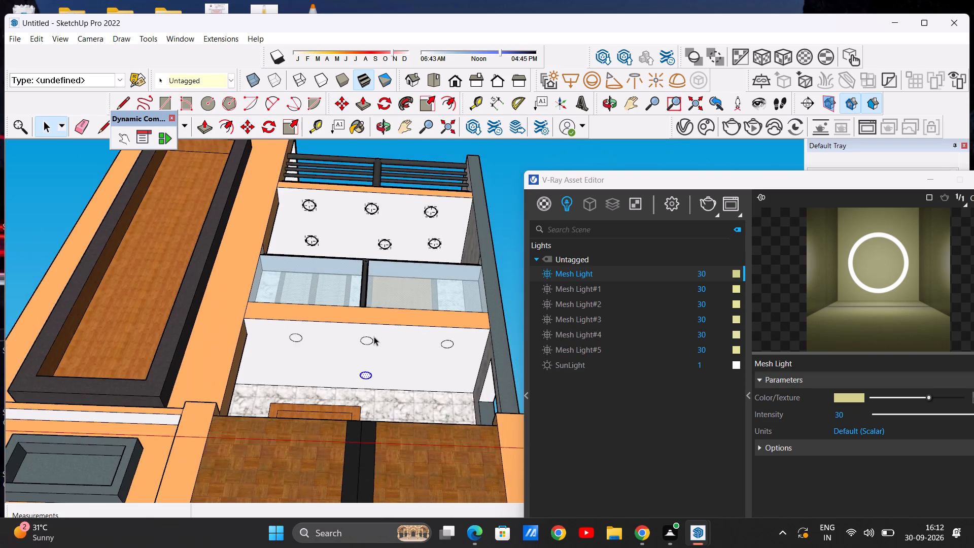
pyautogui.scroll(-4, 374, 336)
pyautogui.click(497, 287)
# Copy the front circle nearest the tall tower about 2' 9 1/8" along the porch ceiling toward the marble back wall.
pyautogui.scroll(3, 327, 350)
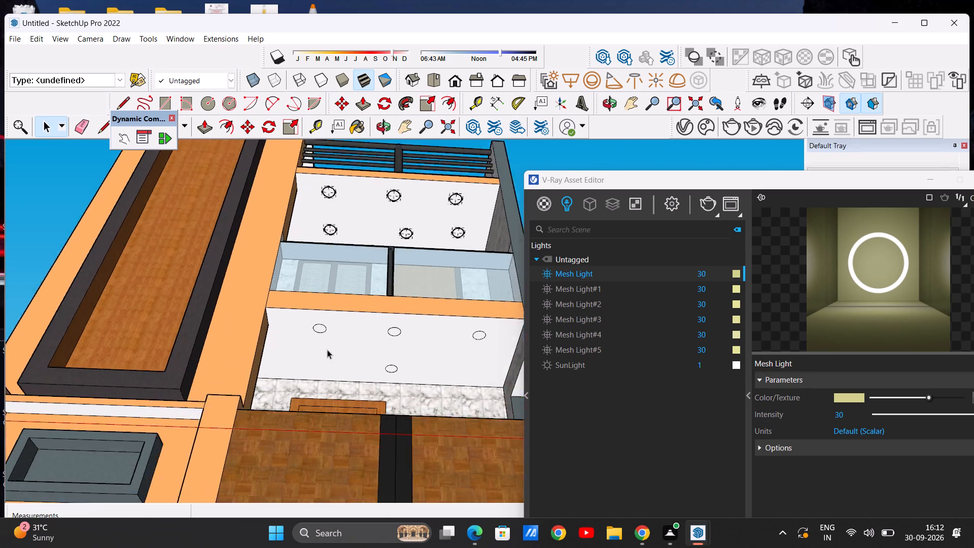
pyautogui.scroll(16, 327, 350)
pyautogui.doubleClick(317, 315)
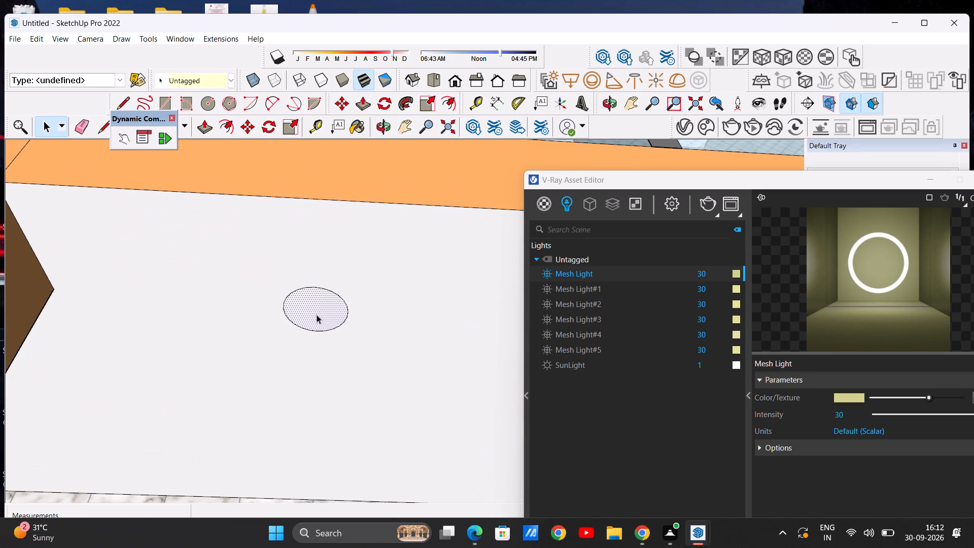
pyautogui.click(245, 127)
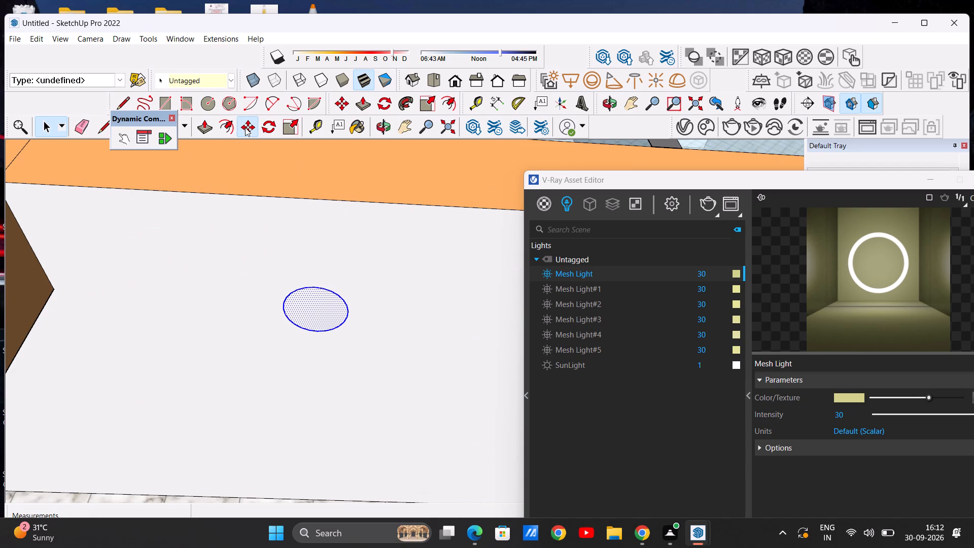
pyautogui.click(343, 326)
pyautogui.scroll(-8, 317, 404)
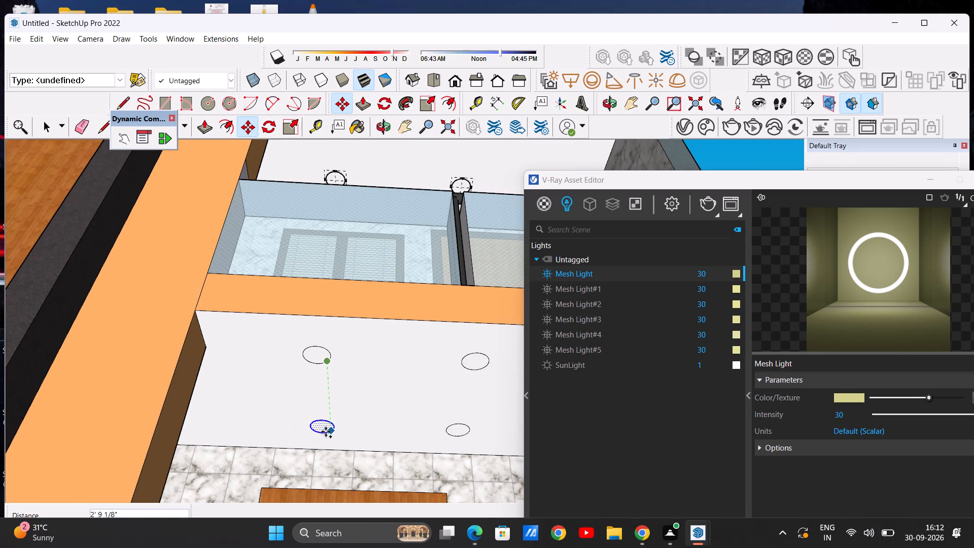
pyautogui.click(326, 432)
pyautogui.press('space')
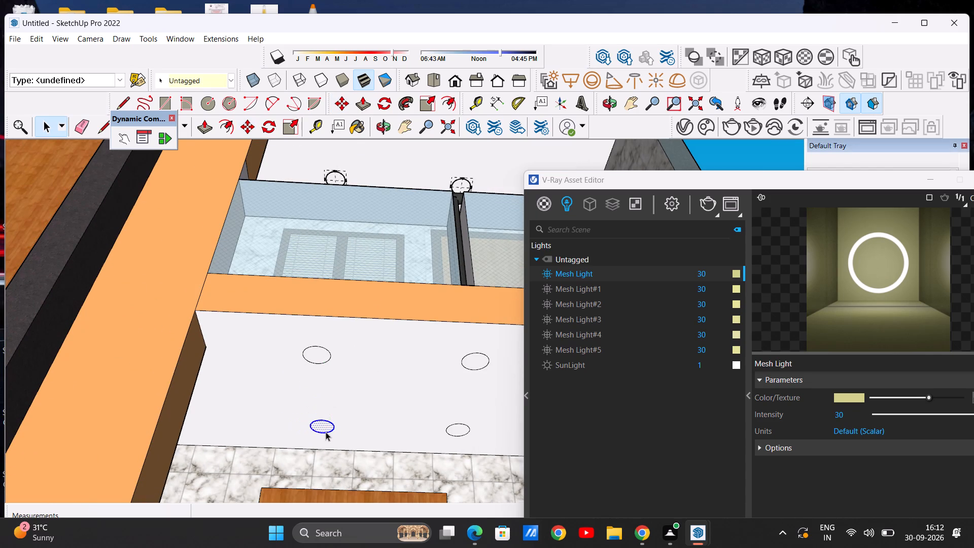
# Copy the front circle nearest the grey side wall about 2' 8 3/4" toward the marble back wall.
pyautogui.scroll(-10, 220, 354)
pyautogui.scroll(4, 429, 368)
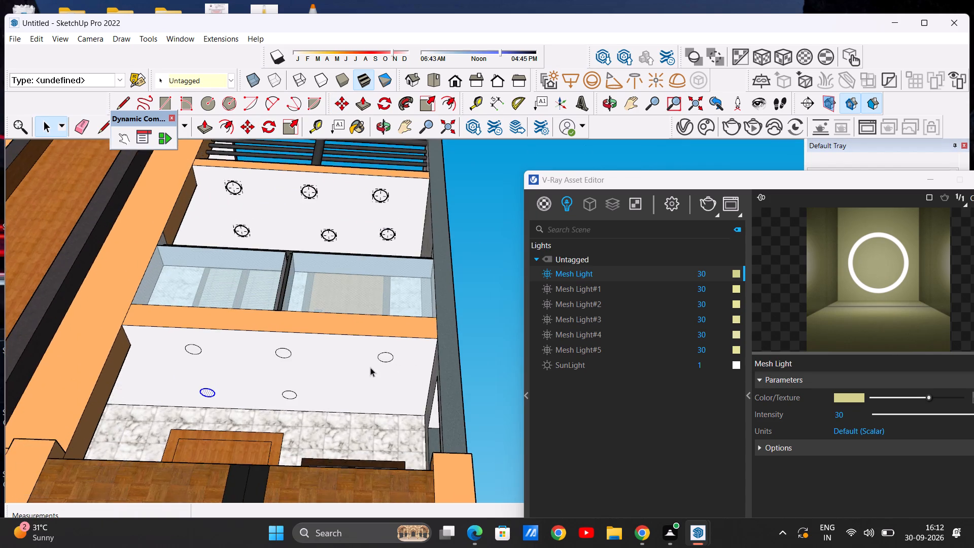
pyautogui.scroll(7, 374, 358)
pyautogui.doubleClick(380, 354)
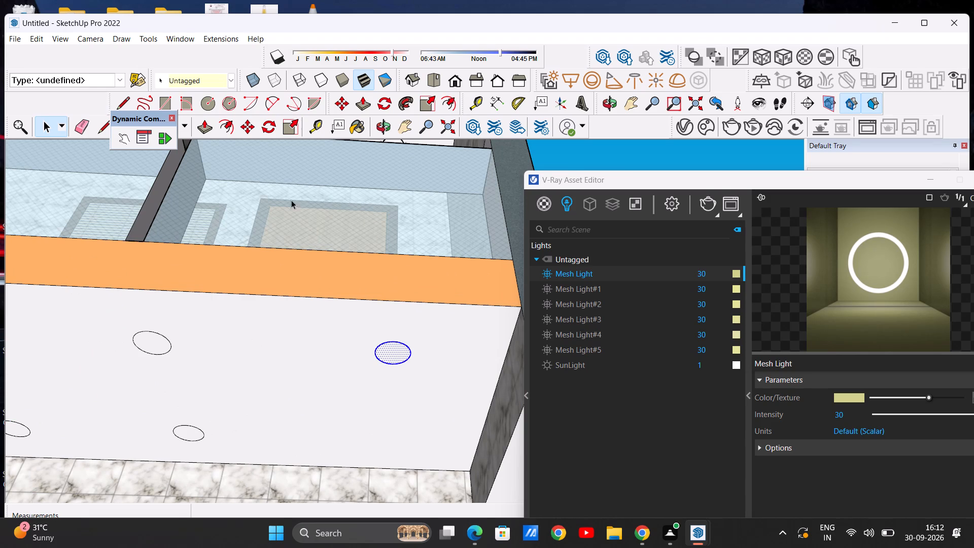
pyautogui.click(246, 123)
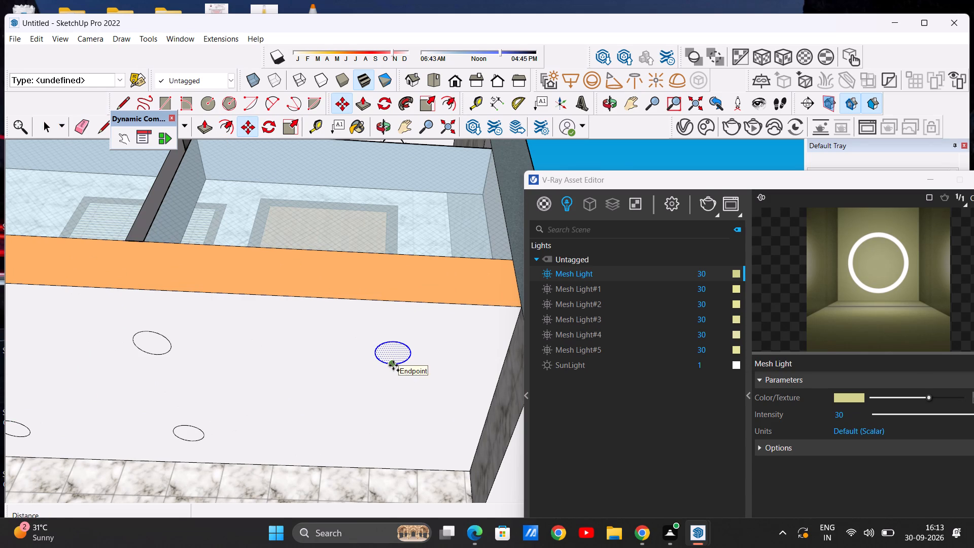
pyautogui.click(393, 365)
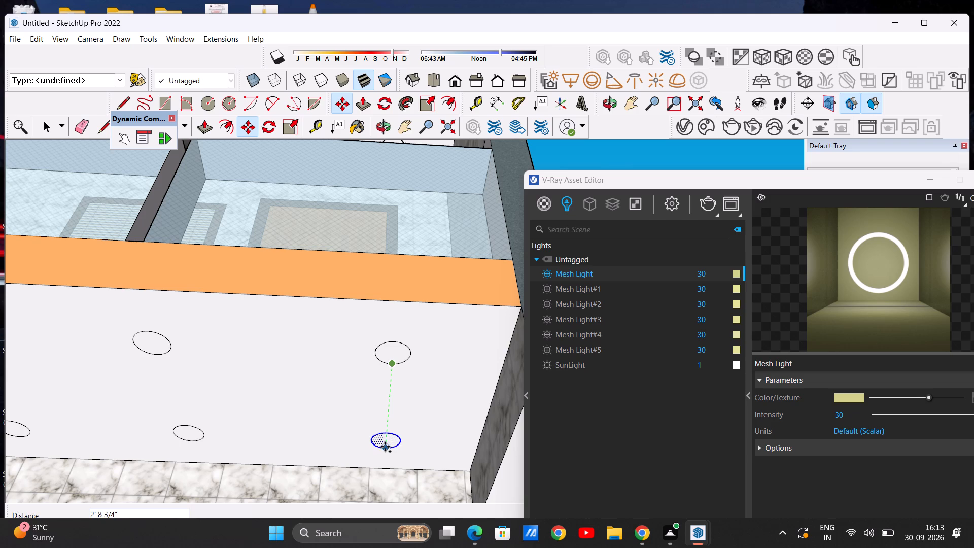
pyautogui.click(386, 445)
pyautogui.press('space')
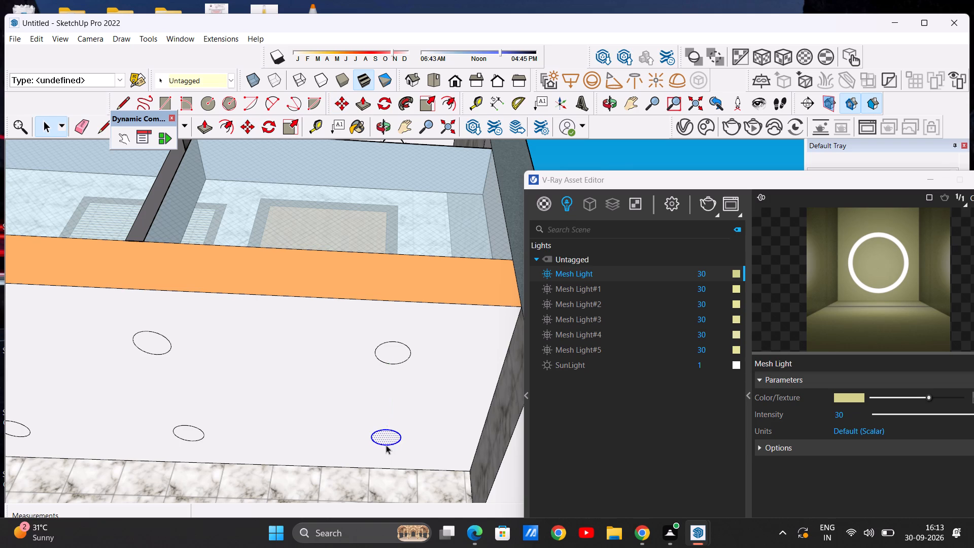
pyautogui.scroll(-15, 358, 424)
pyautogui.click(446, 365)
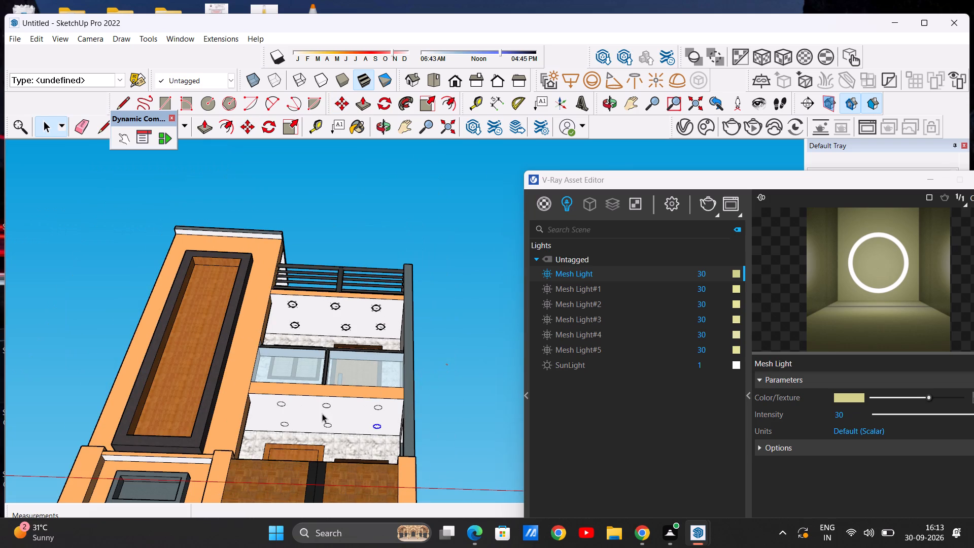
# Group the front porch-ceiling circle nearest the tall tower and convert the group into a V-Ray mesh light.
pyautogui.scroll(9, 322, 414)
pyautogui.moveTo(324, 436); pyautogui.dragTo(289, 395, button='middle')
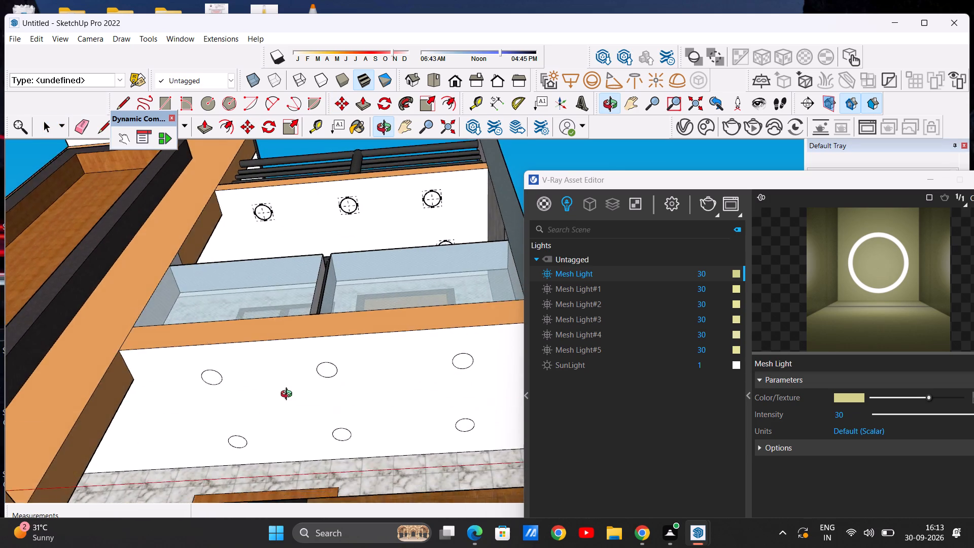
pyautogui.moveTo(289, 395); pyautogui.dragTo(318, 400, button='middle')
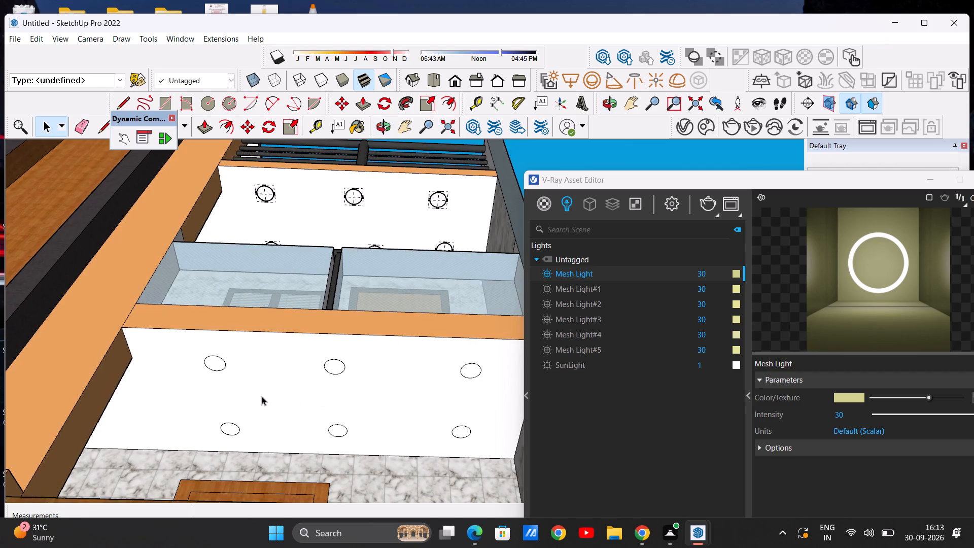
pyautogui.scroll(6, 228, 384)
pyautogui.scroll(-4, 212, 385)
pyautogui.moveTo(232, 385); pyautogui.dragTo(246, 376, button='middle')
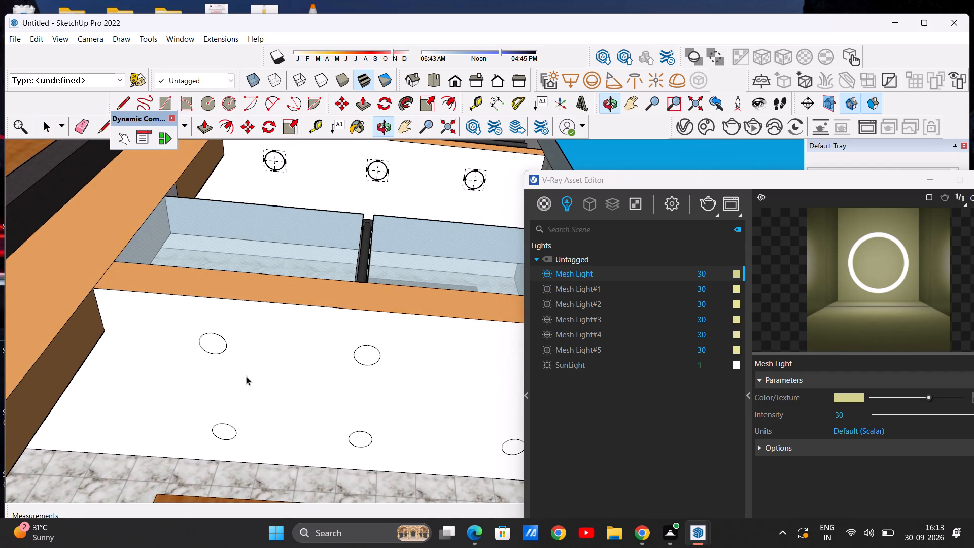
pyautogui.scroll(12, 190, 329)
pyautogui.doubleClick(219, 344)
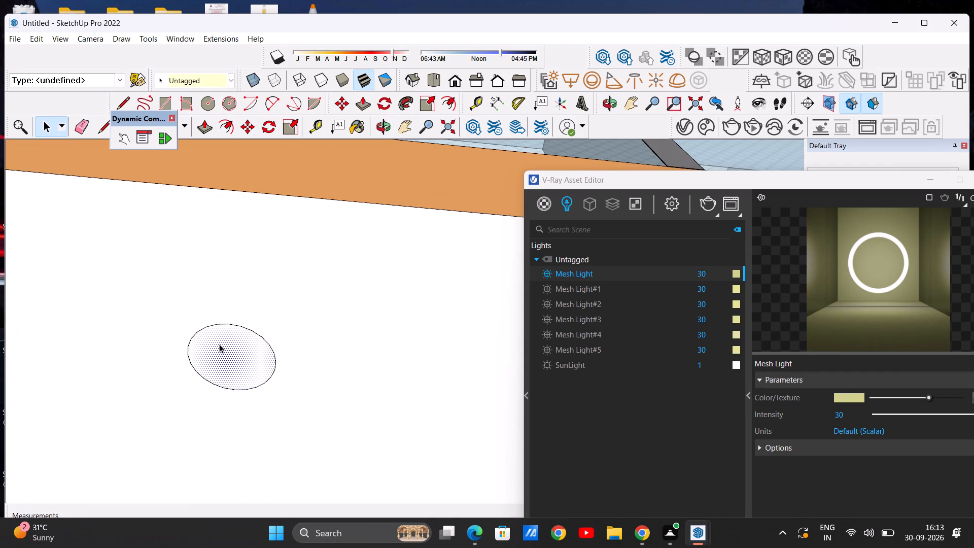
pyautogui.rightClick(219, 344)
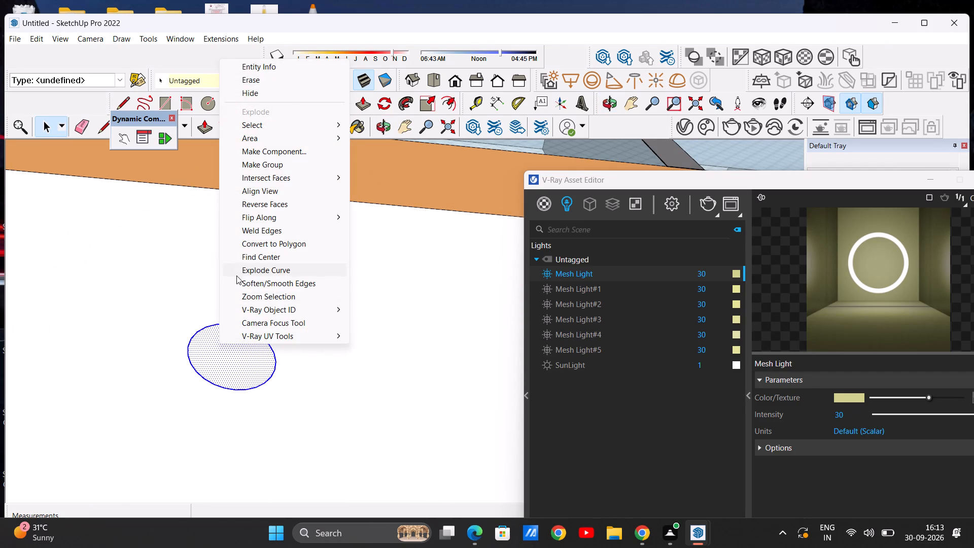
pyautogui.click(265, 162)
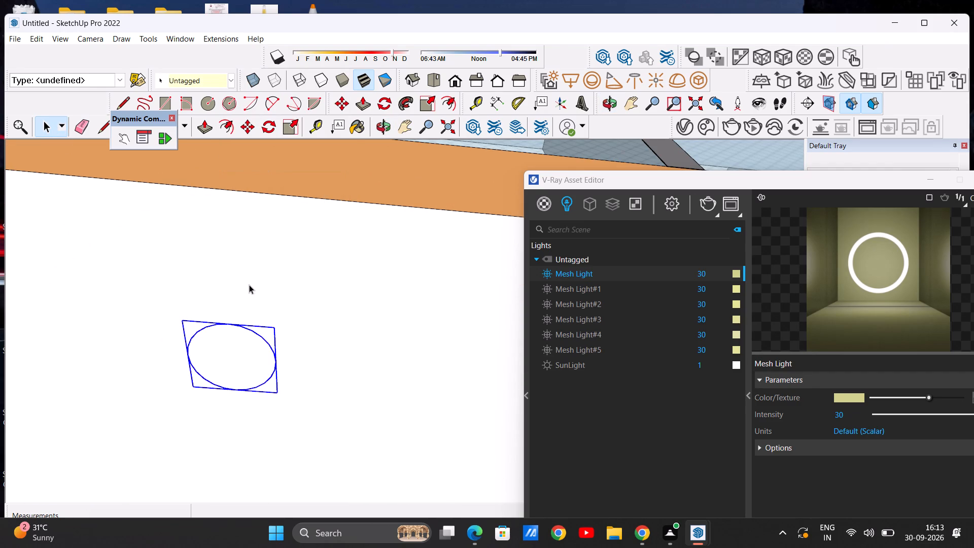
pyautogui.click(704, 84)
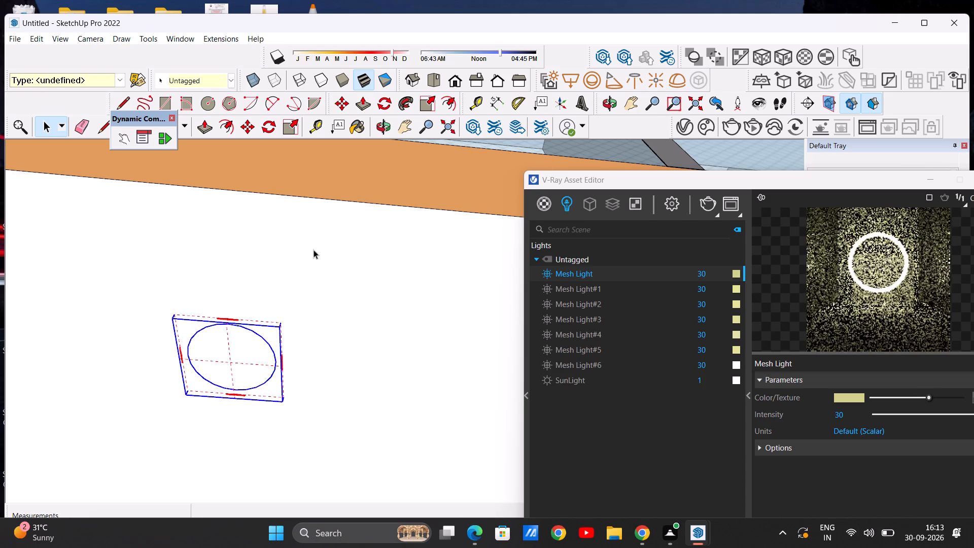
# Group the middle front circle on the porch ceiling and convert the group into a V-Ray mesh light.
pyautogui.scroll(-20, 314, 252)
pyautogui.scroll(-2, 314, 252)
pyautogui.scroll(8, 291, 284)
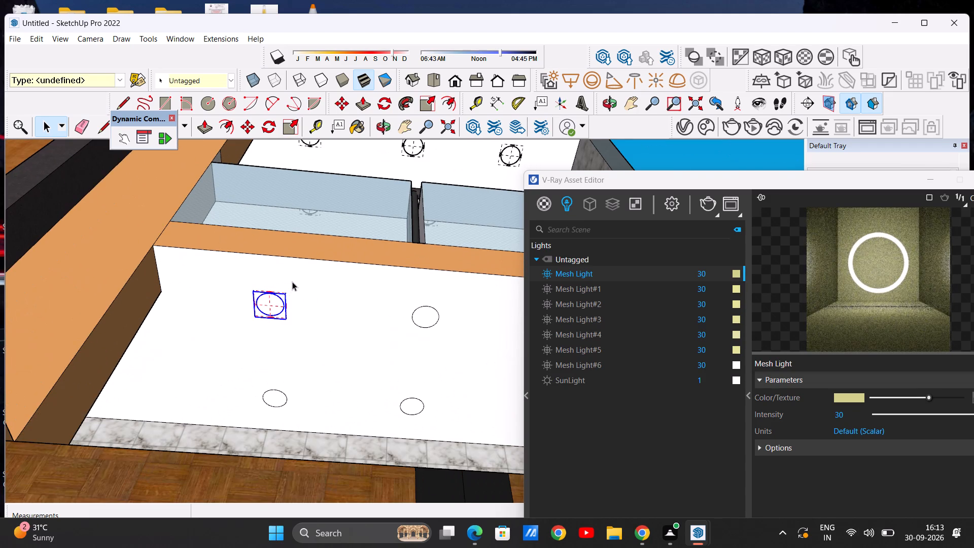
pyautogui.scroll(6, 279, 294)
pyautogui.scroll(-15, 314, 340)
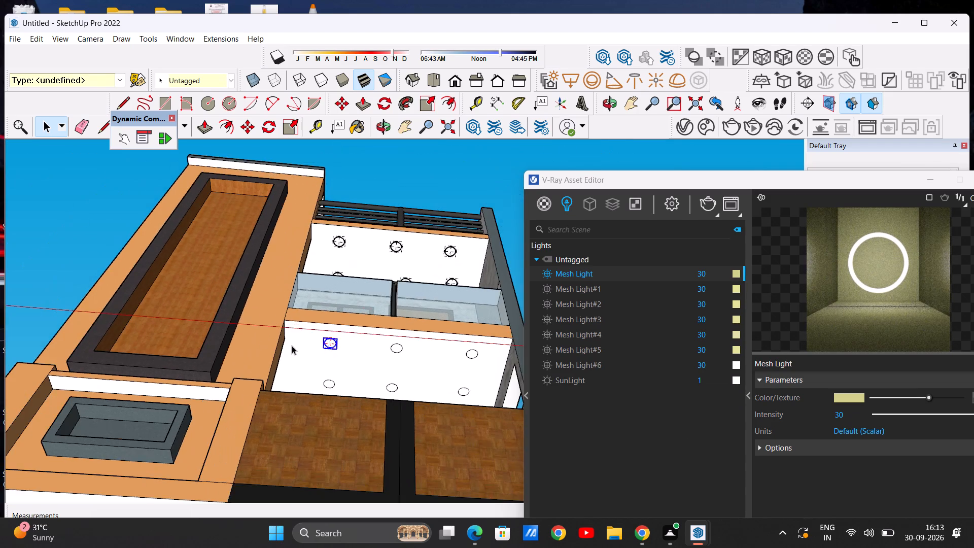
pyautogui.scroll(5, 396, 355)
pyautogui.scroll(5, 319, 338)
pyautogui.scroll(-5, 266, 338)
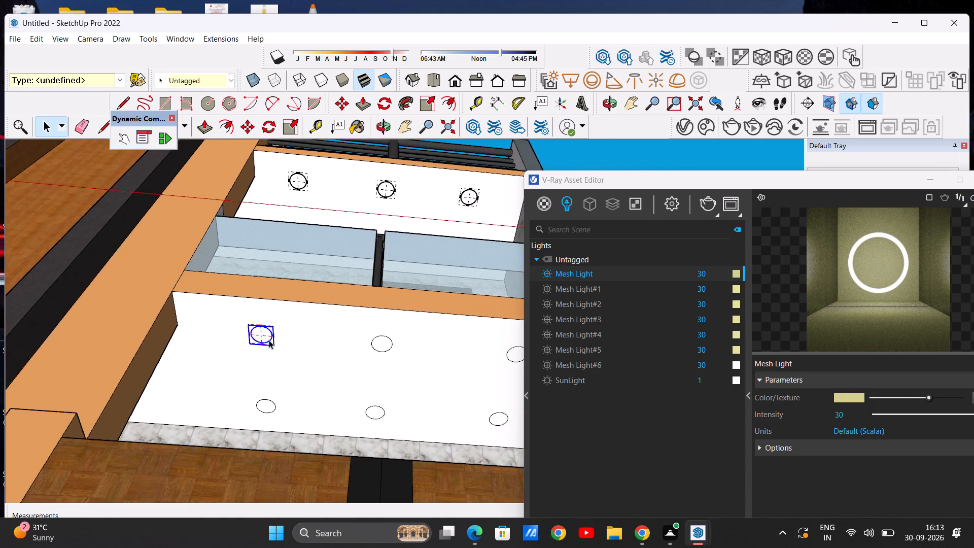
pyautogui.scroll(-5, 269, 339)
pyautogui.scroll(11, 355, 344)
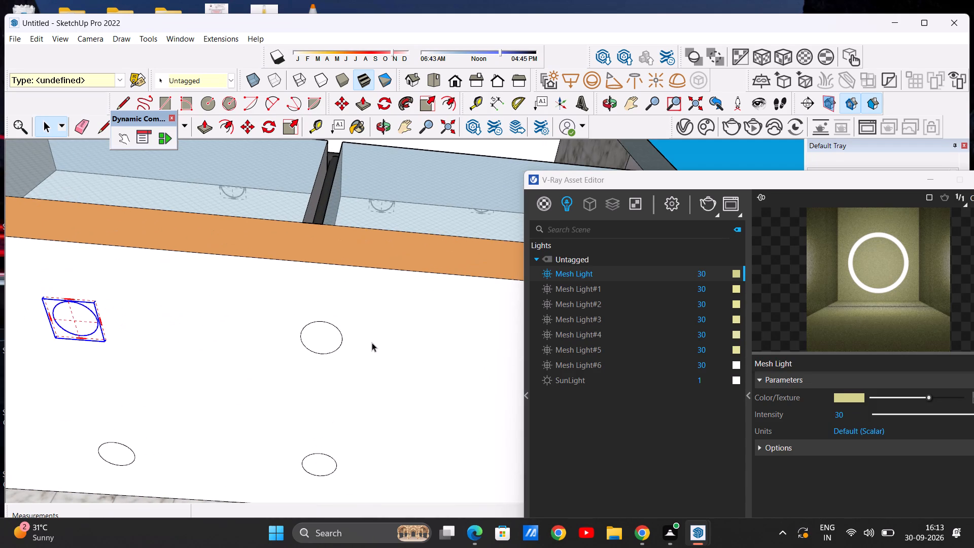
pyautogui.tripleClick(333, 340)
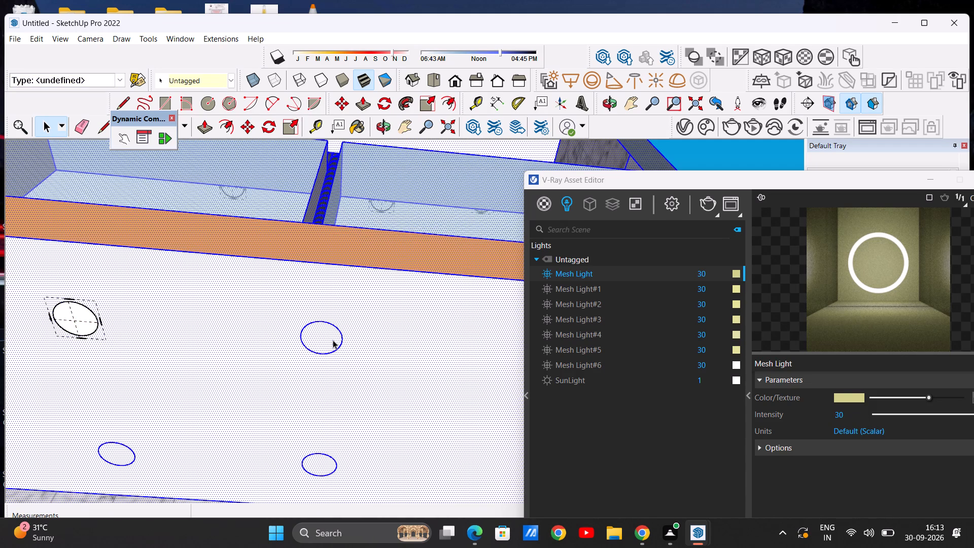
pyautogui.scroll(-14, 333, 340)
pyautogui.click(460, 211)
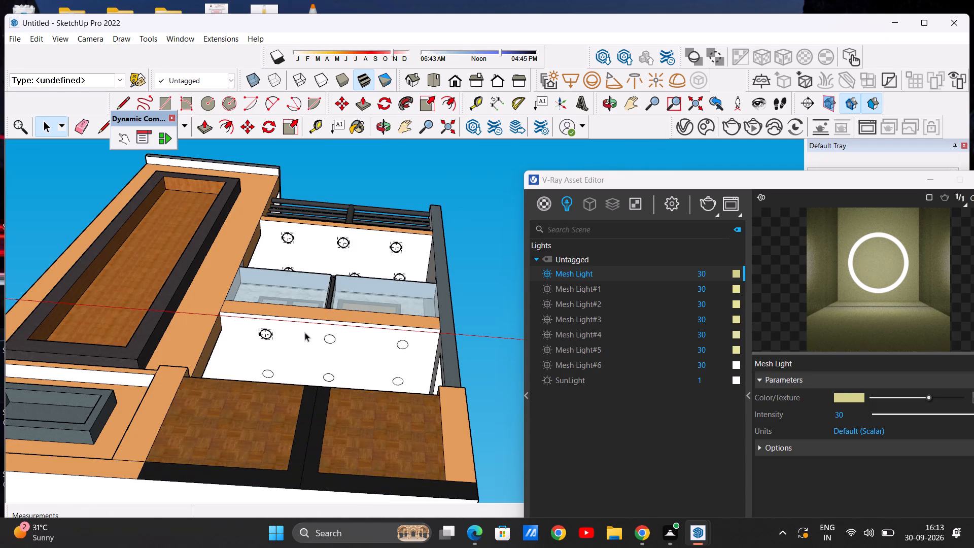
pyautogui.scroll(11, 311, 340)
pyautogui.click(344, 345)
pyautogui.click(344, 345)
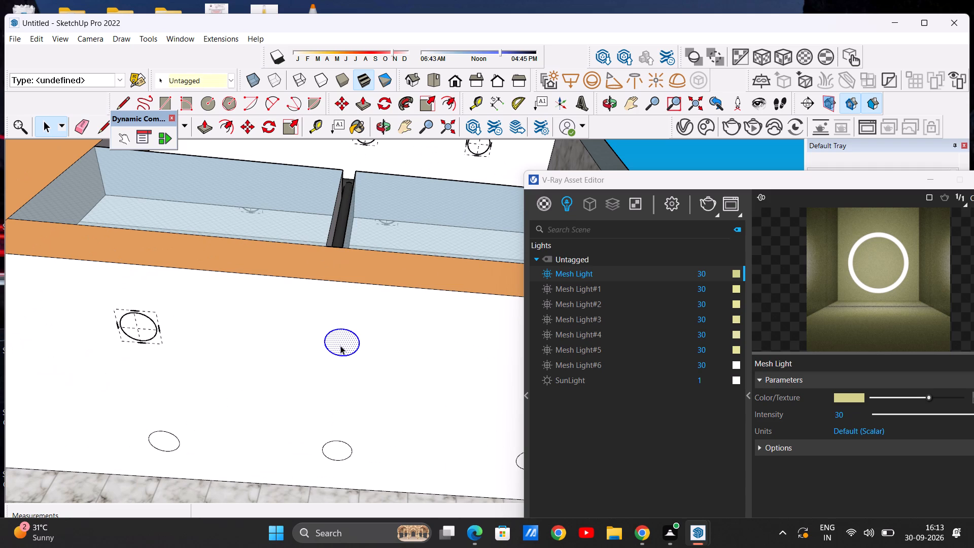
pyautogui.rightClick(340, 346)
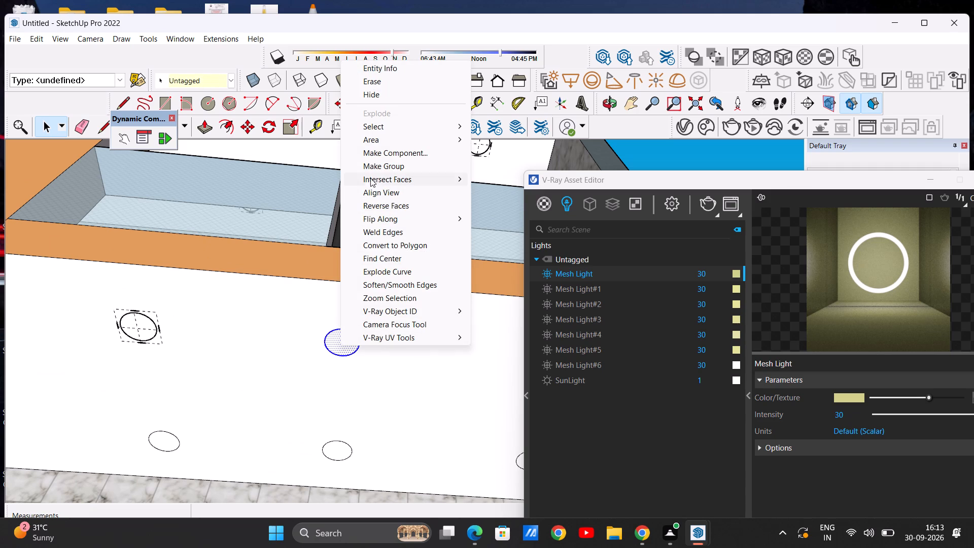
pyautogui.click(366, 164)
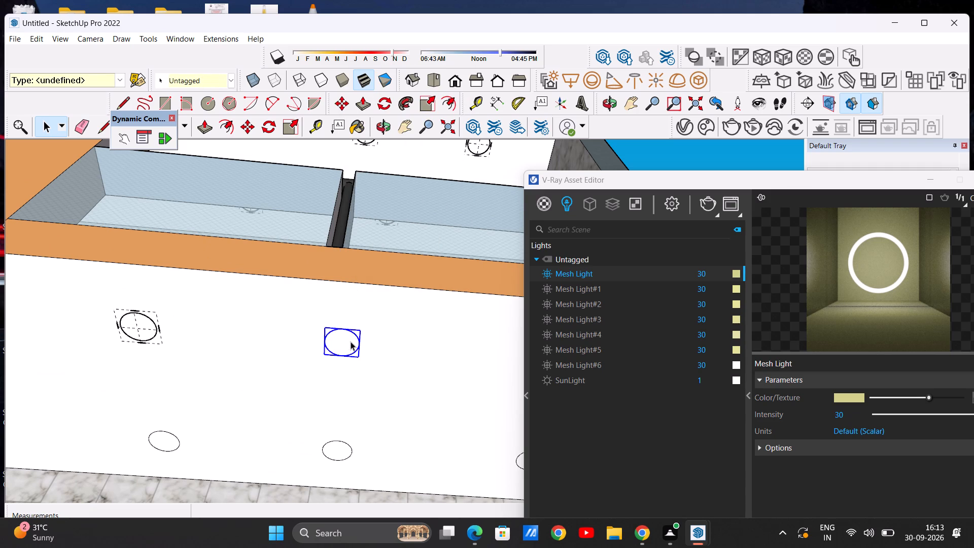
pyautogui.click(691, 79)
# Group the front porch-ceiling circle nearest the grey side wall and convert the group into a V-Ray mesh light.
pyautogui.scroll(-12, 306, 360)
pyautogui.scroll(12, 384, 361)
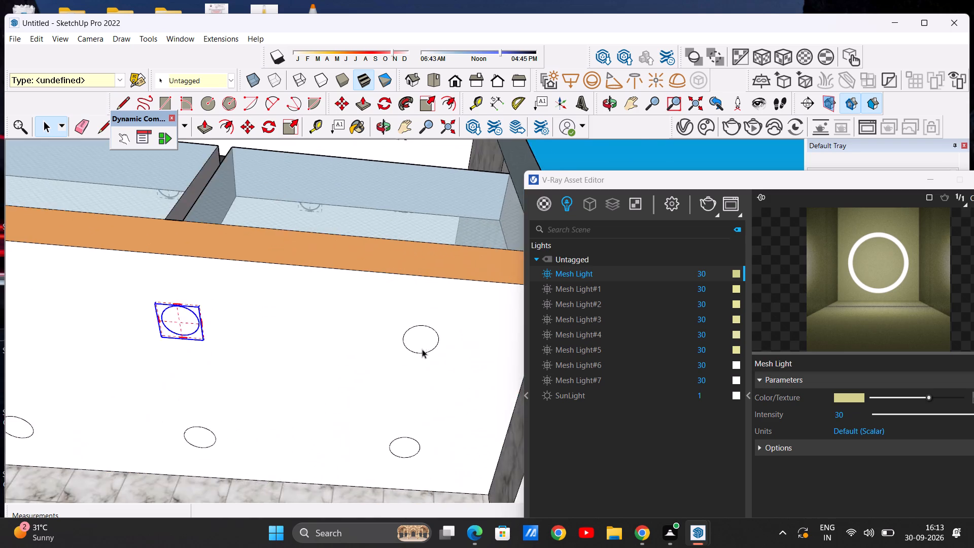
pyautogui.scroll(4, 422, 349)
pyautogui.doubleClick(423, 347)
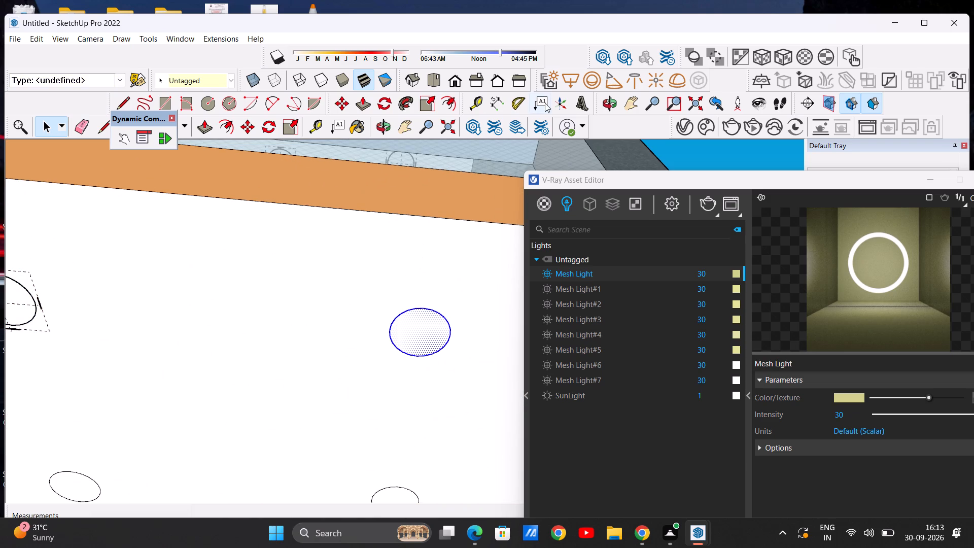
pyautogui.rightClick(446, 261)
pyautogui.scroll(-3, 396, 296)
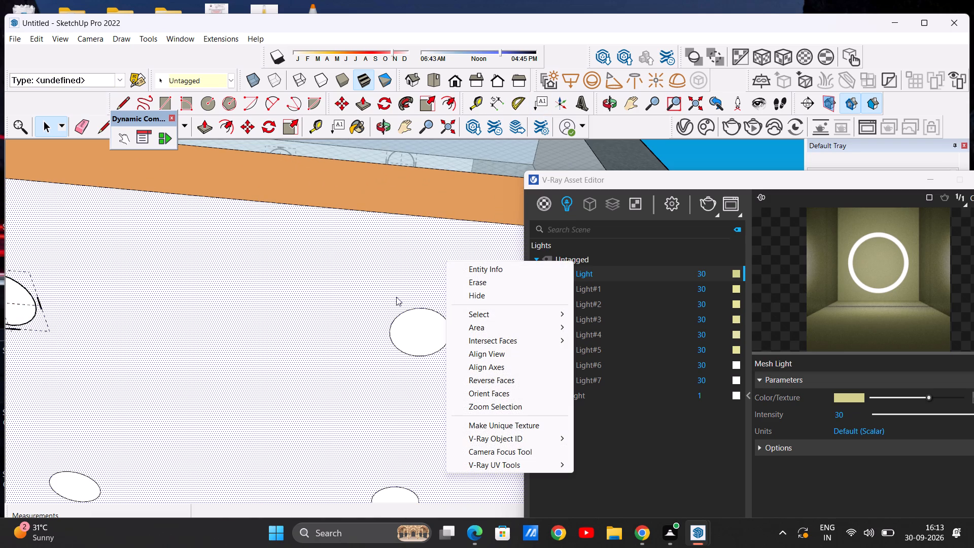
pyautogui.scroll(-20, 396, 297)
pyautogui.scroll(-20, 396, 297)
pyautogui.scroll(-1, 396, 297)
pyautogui.click(685, 150)
pyautogui.scroll(4, 421, 332)
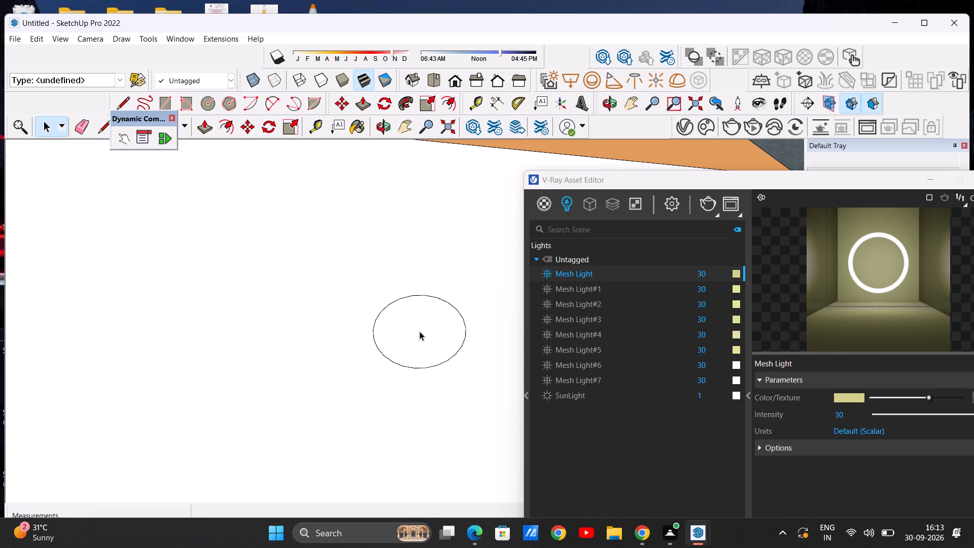
pyautogui.doubleClick(420, 331)
pyautogui.rightClick(417, 331)
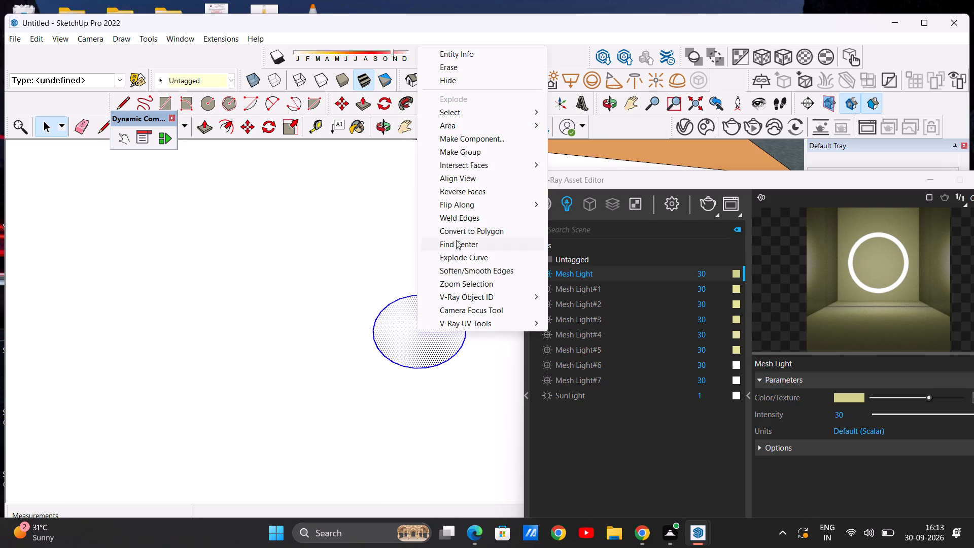
pyautogui.click(450, 148)
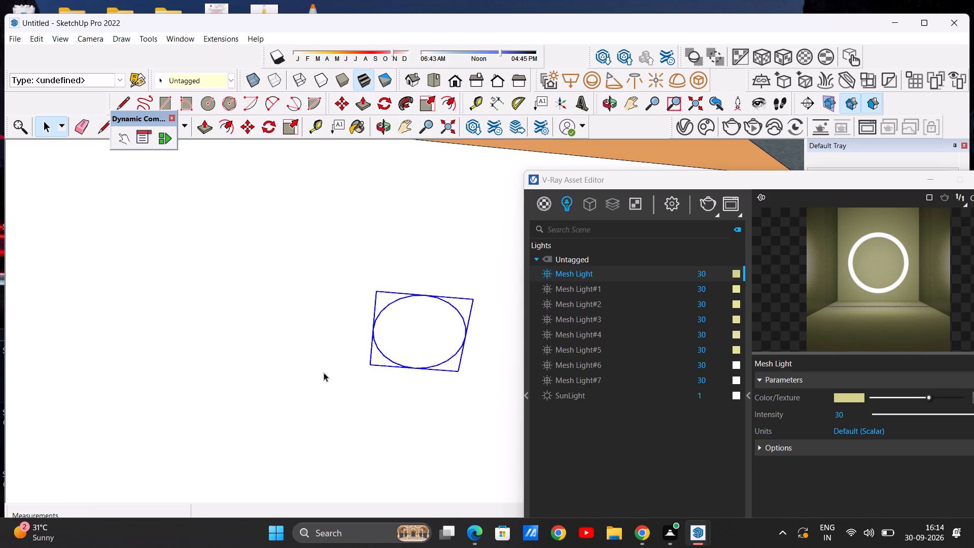
pyautogui.scroll(-7, 326, 373)
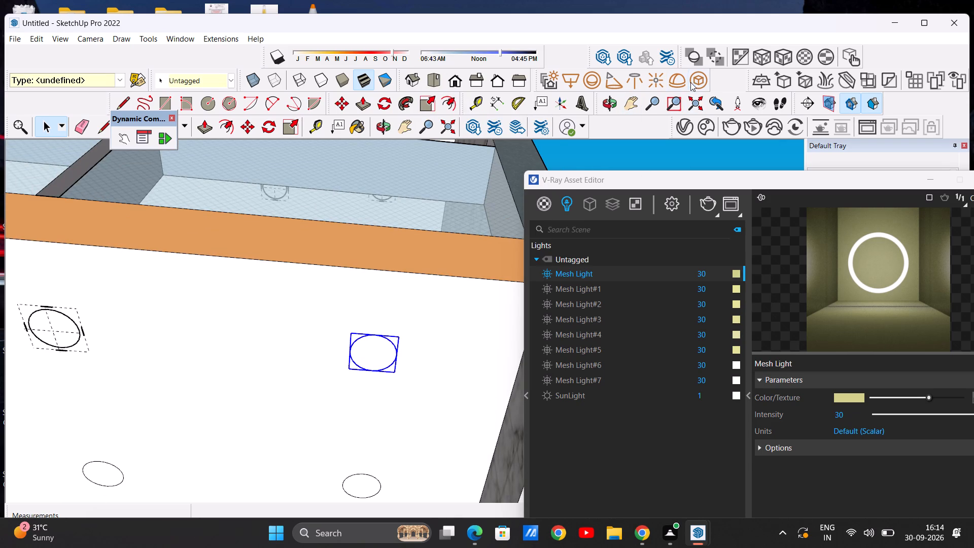
pyautogui.click(694, 80)
# Group the back porch-ceiling circle nearest the tall tower, beside the marble wall, and convert the group into a V-Ray mesh light.
pyautogui.scroll(-17, 374, 362)
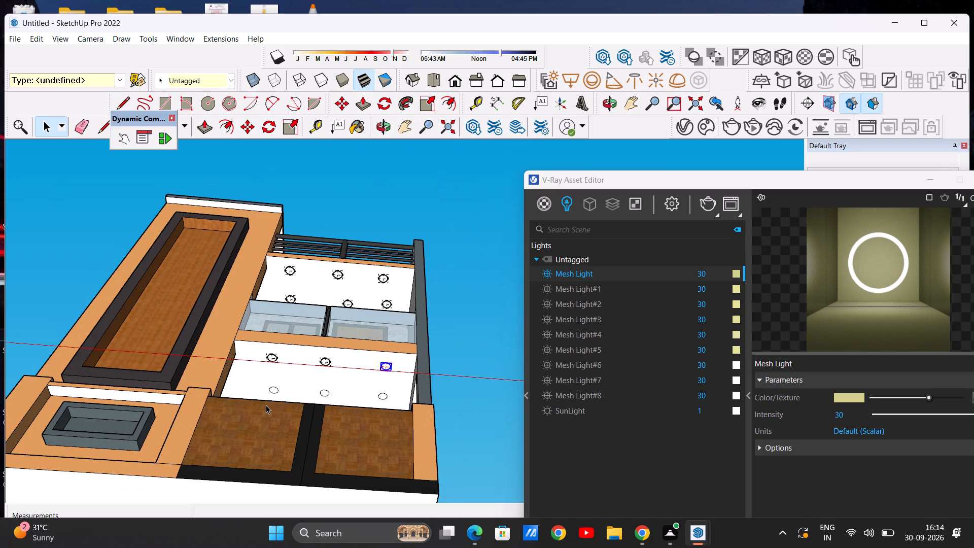
pyautogui.scroll(6, 266, 405)
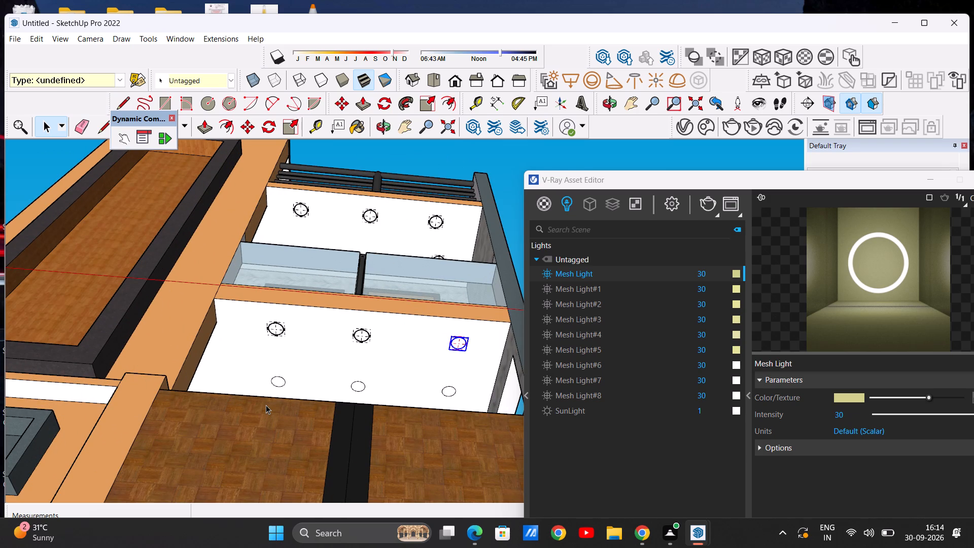
pyautogui.scroll(-4, 266, 405)
pyautogui.scroll(7, 277, 392)
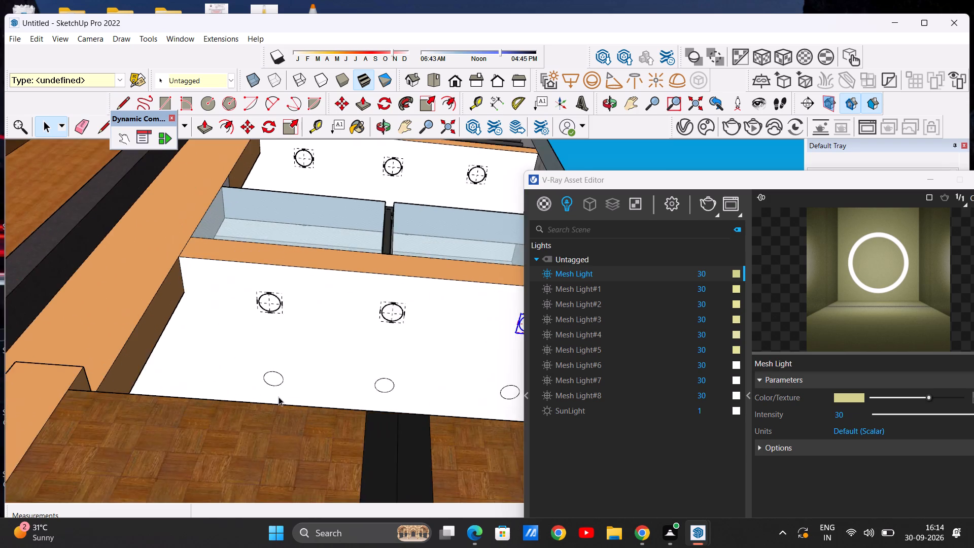
pyautogui.moveTo(280, 405); pyautogui.dragTo(280, 373, button='middle')
pyautogui.moveTo(283, 380); pyautogui.dragTo(303, 477, button='middle')
pyautogui.moveTo(276, 392); pyautogui.dragTo(266, 392, button='middle')
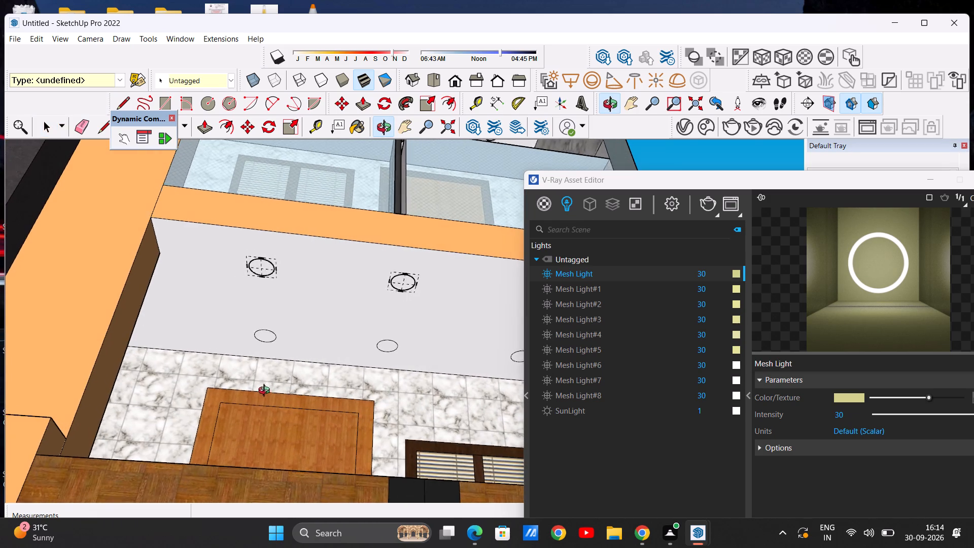
pyautogui.moveTo(266, 392); pyautogui.dragTo(242, 386, button='middle')
pyautogui.scroll(11, 241, 383)
pyautogui.doubleClick(263, 297)
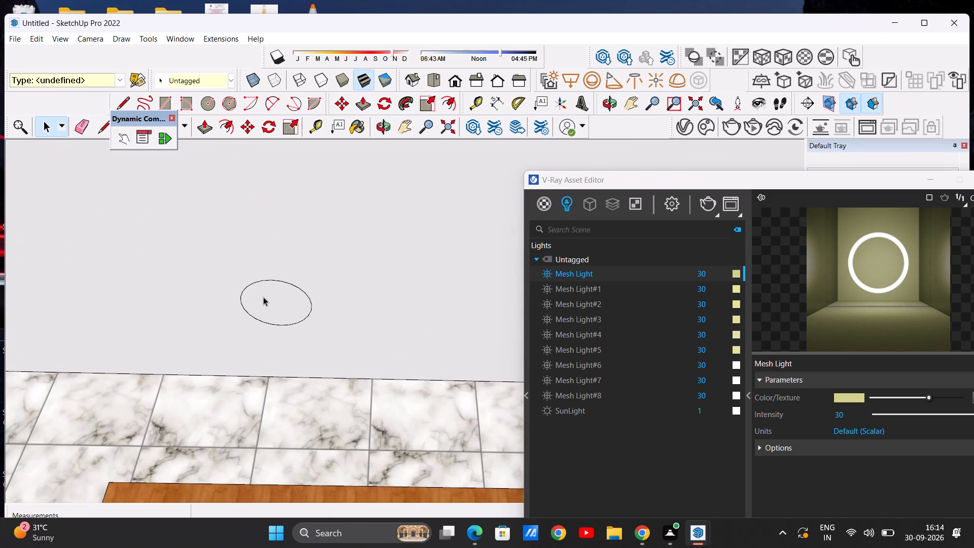
pyautogui.rightClick(263, 297)
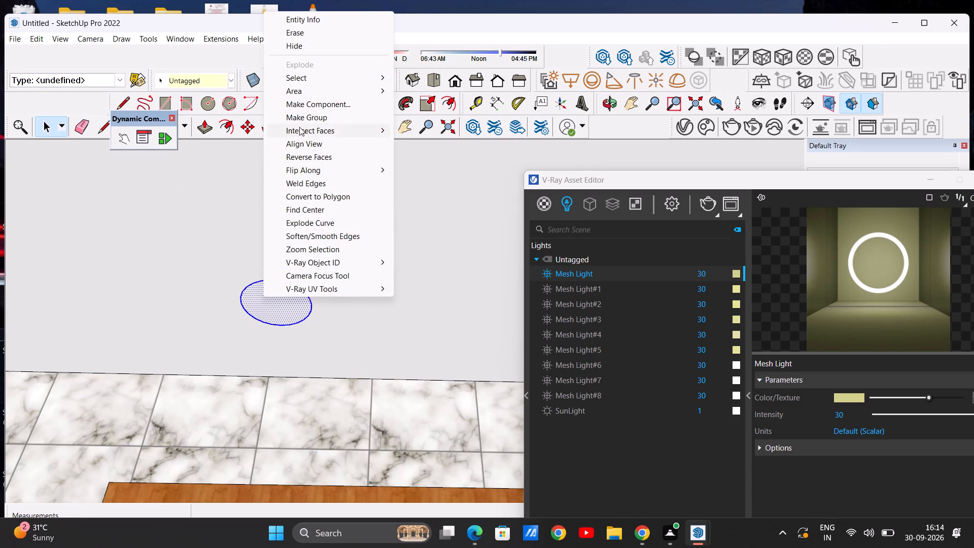
pyautogui.click(297, 116)
pyautogui.scroll(-7, 255, 281)
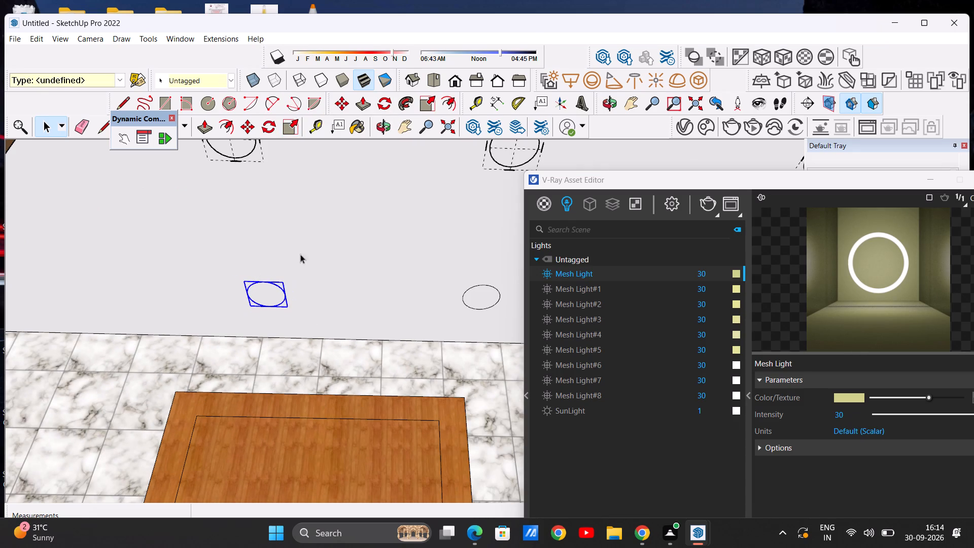
pyautogui.click(699, 76)
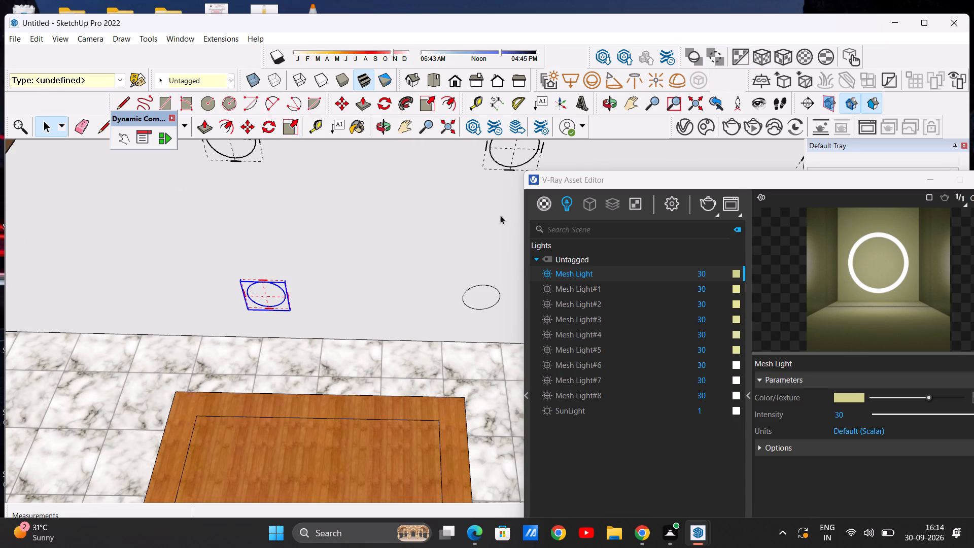
# Group the middle circle of the porch ceiling's back row and convert the group into a V-Ray mesh light.
pyautogui.scroll(-7, 307, 286)
pyautogui.scroll(13, 386, 295)
pyautogui.doubleClick(404, 292)
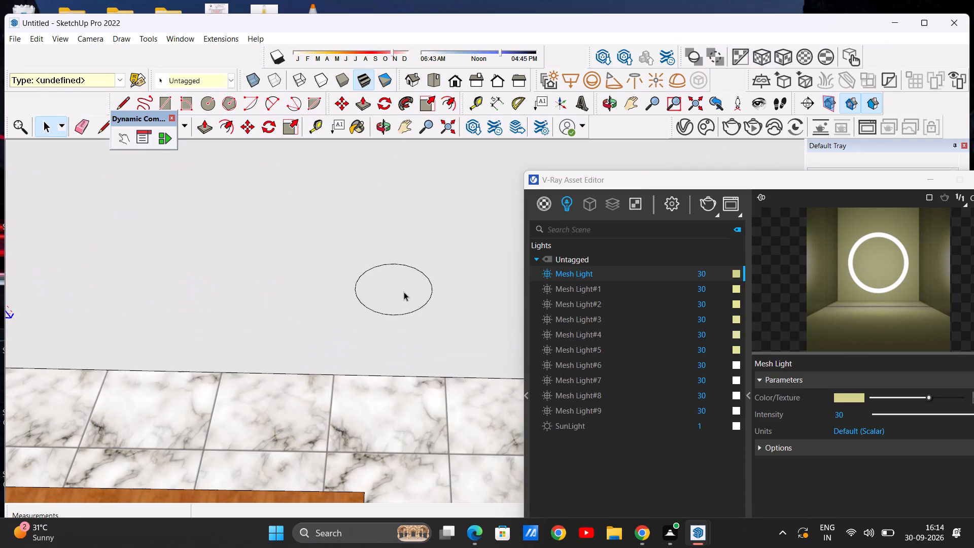
pyautogui.rightClick(404, 292)
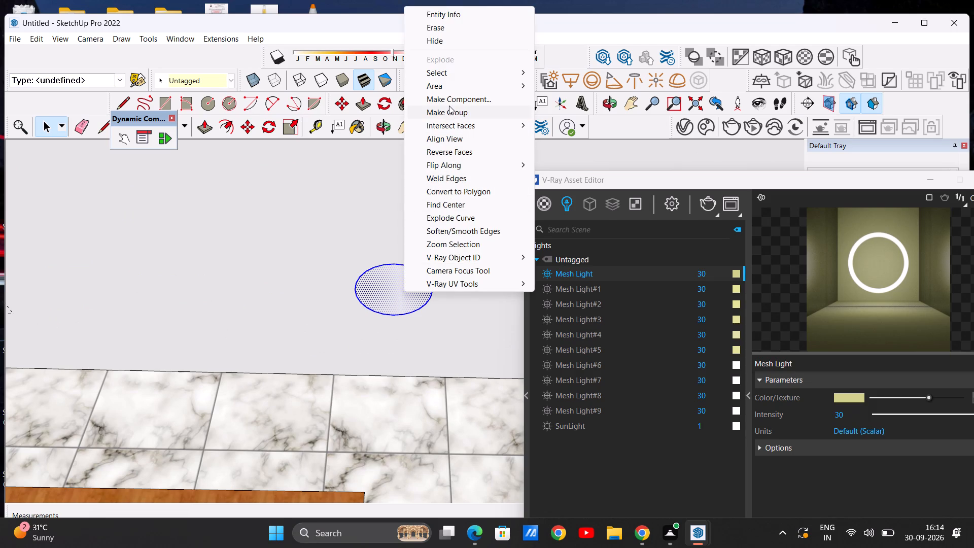
pyautogui.click(439, 112)
pyautogui.scroll(-7, 344, 273)
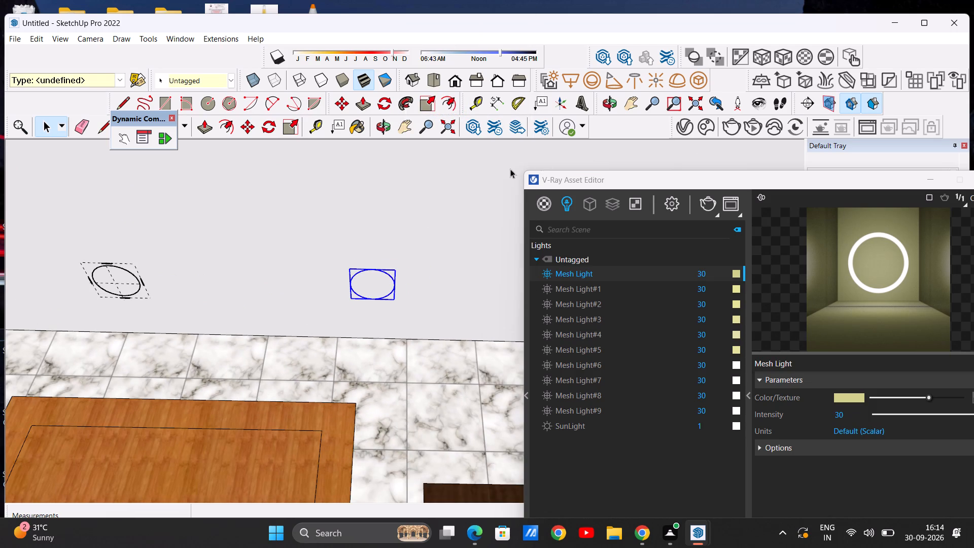
pyautogui.click(701, 76)
# Group the back porch-ceiling circle nearest the grey side wall and convert the group into a V-Ray mesh light.
pyautogui.scroll(-5, 262, 304)
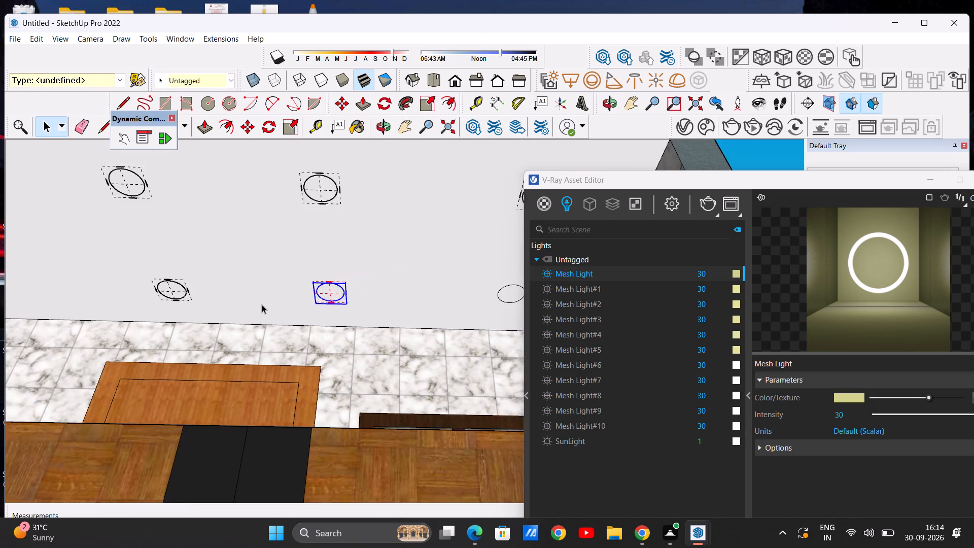
pyautogui.scroll(-3, 262, 304)
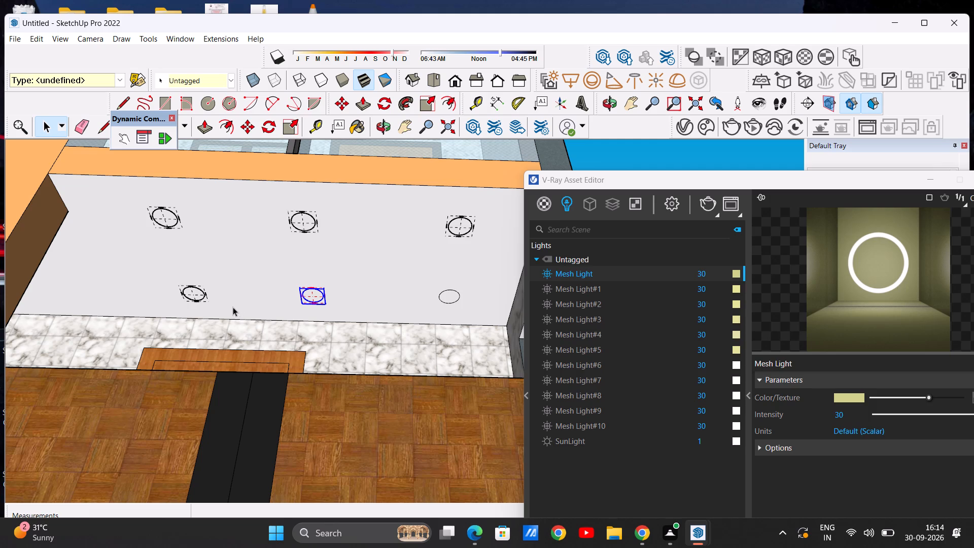
pyautogui.scroll(-5, 233, 307)
pyautogui.scroll(6, 328, 295)
pyautogui.scroll(11, 396, 304)
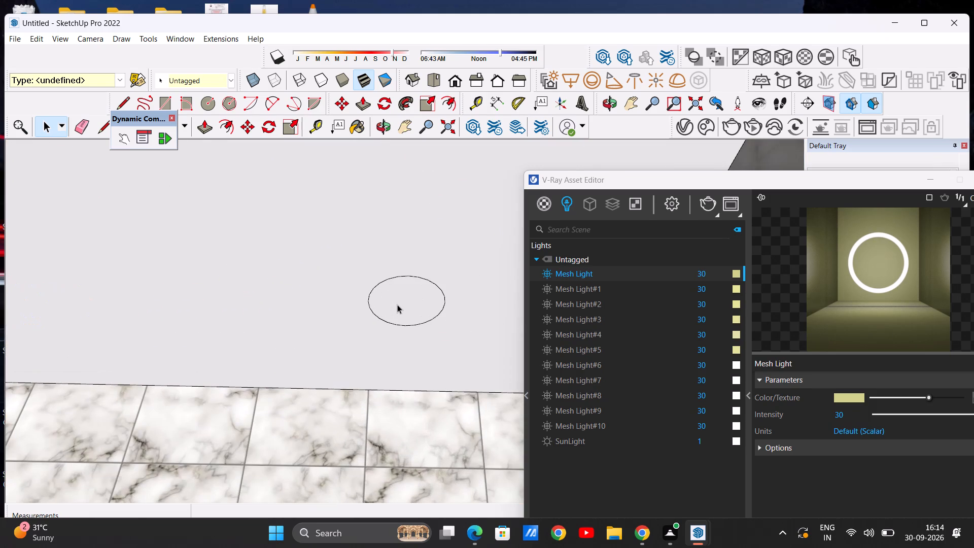
pyautogui.doubleClick(397, 304)
pyautogui.rightClick(397, 304)
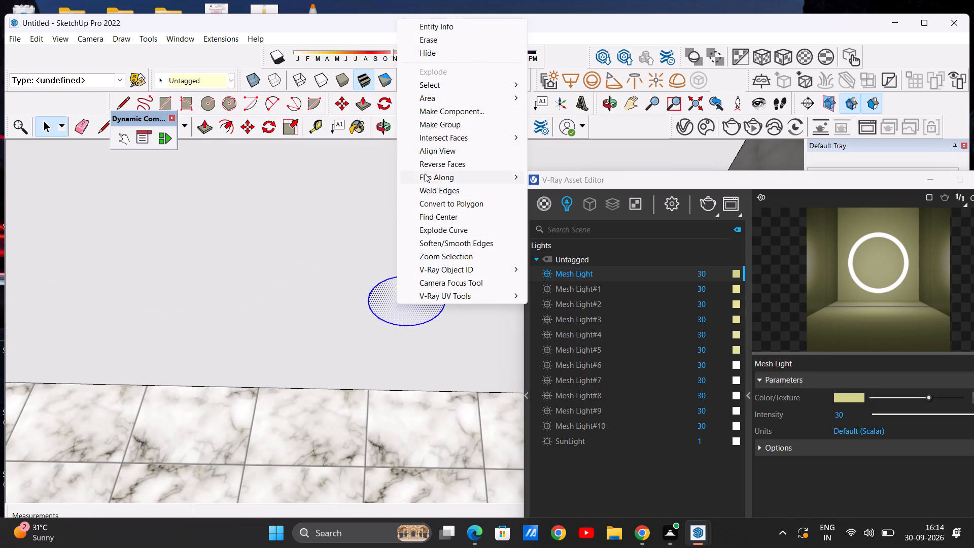
pyautogui.click(427, 121)
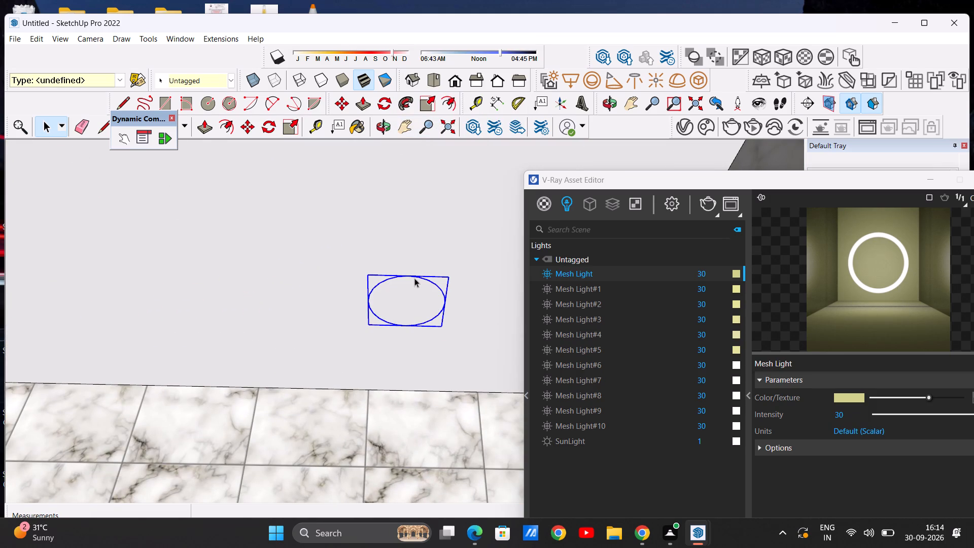
pyautogui.click(698, 73)
# Run a V-Ray test render framing the balcony and porch ceilings from below, inspect their lights, and close the frame buffer.
pyautogui.scroll(-16, 350, 336)
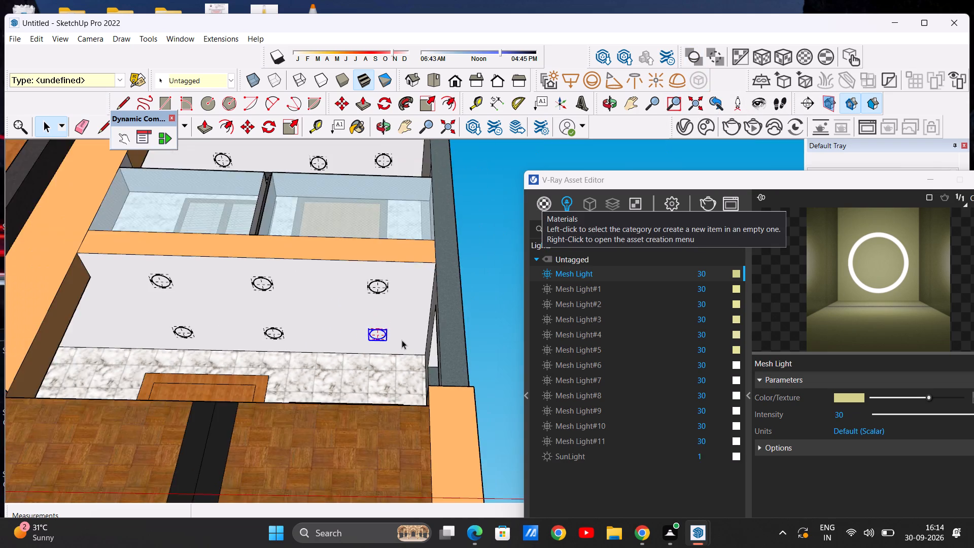
pyautogui.scroll(-7, 402, 340)
pyautogui.scroll(2, 341, 233)
pyautogui.moveTo(338, 251); pyautogui.dragTo(326, 278, button='middle')
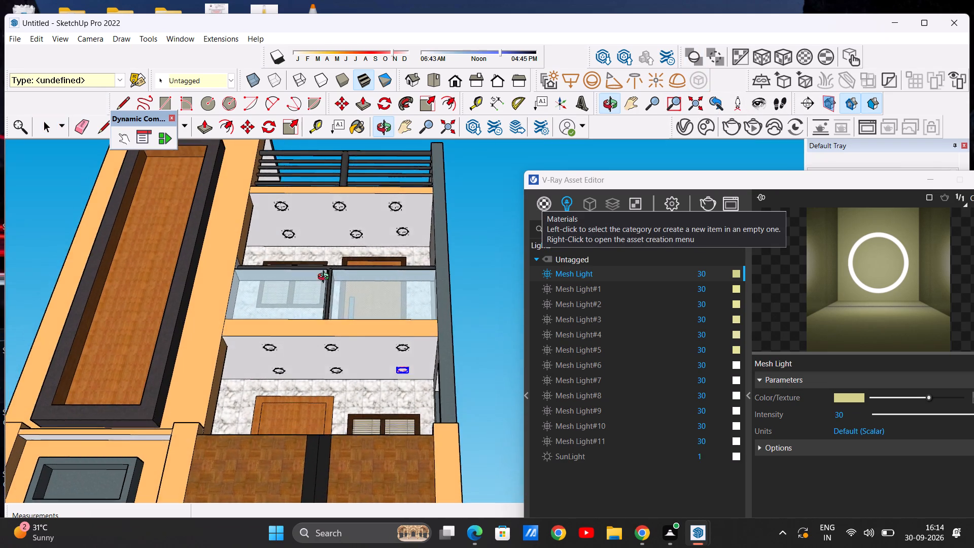
pyautogui.moveTo(326, 278); pyautogui.dragTo(313, 287, button='middle')
pyautogui.scroll(1, 352, 261)
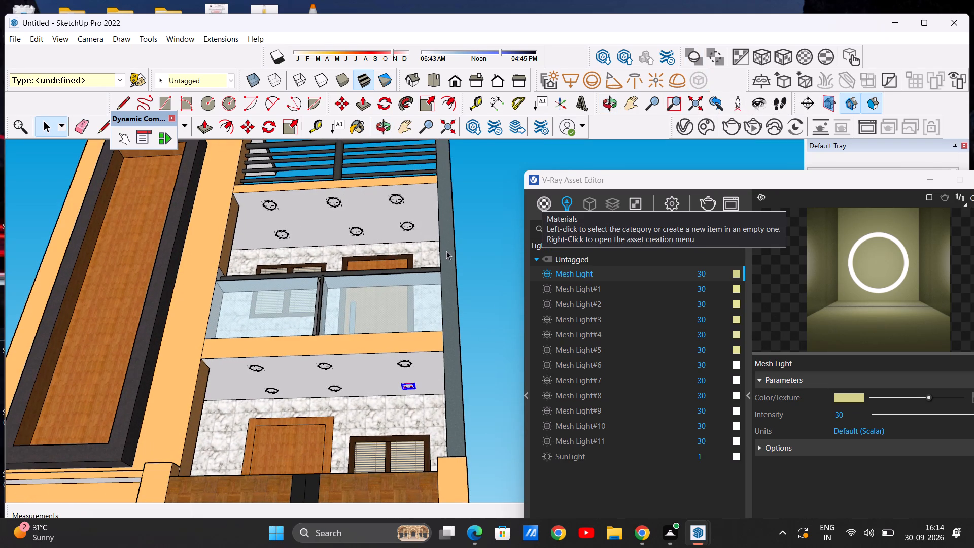
pyautogui.click(480, 252)
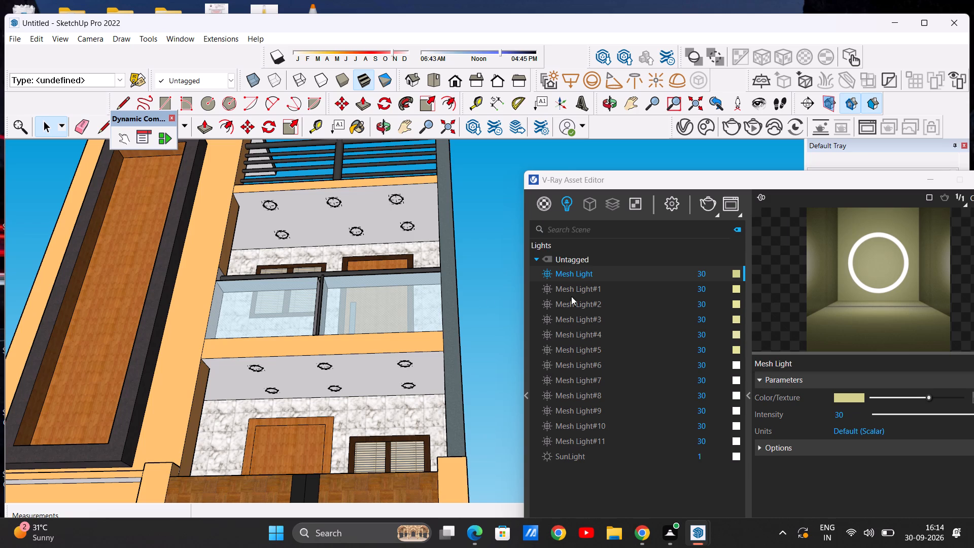
pyautogui.click(706, 205)
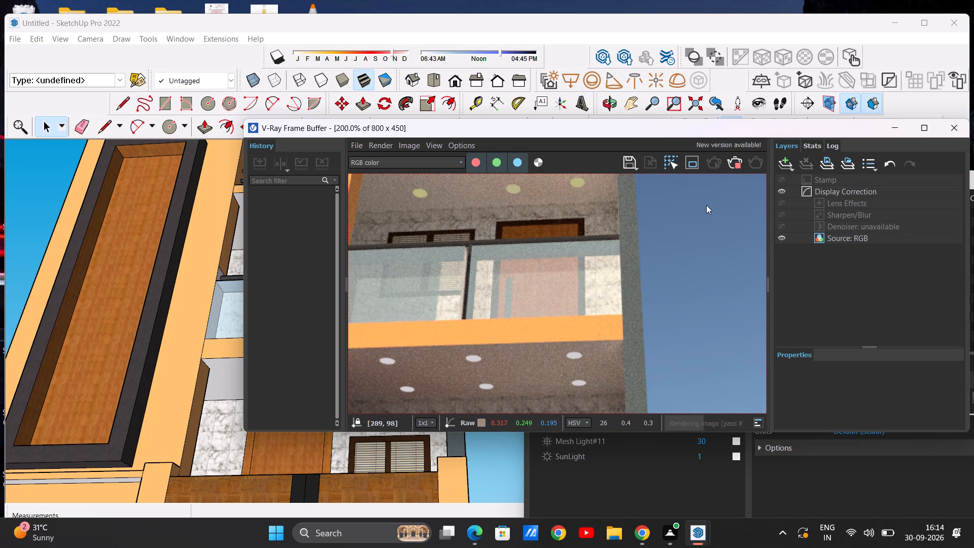
pyautogui.scroll(-2, 462, 276)
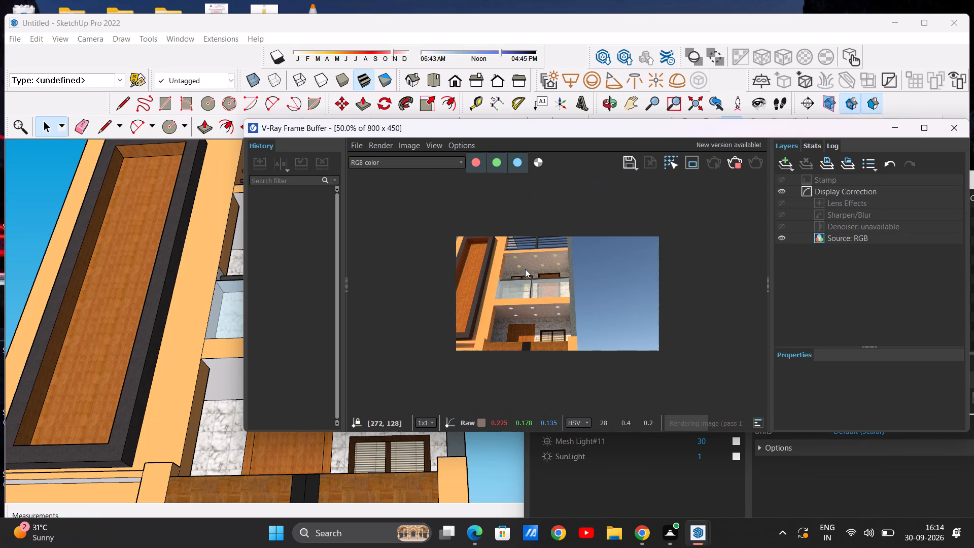
pyautogui.scroll(1, 525, 269)
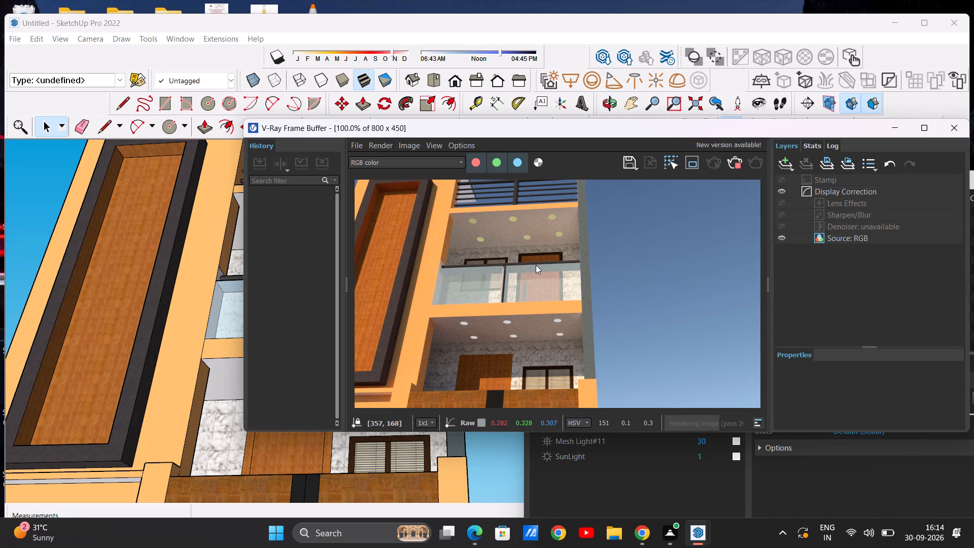
pyautogui.scroll(1, 536, 265)
pyautogui.scroll(-2, 536, 265)
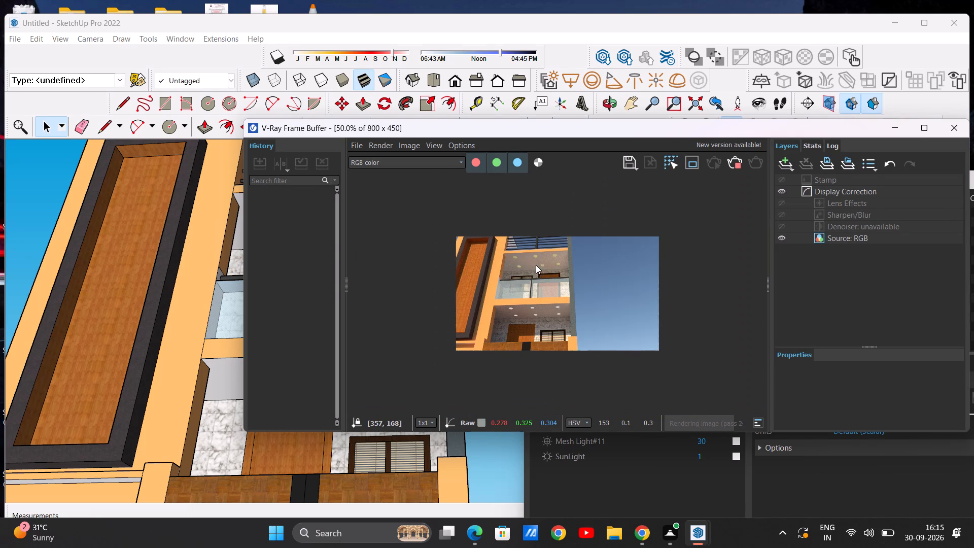
pyautogui.scroll(1, 517, 264)
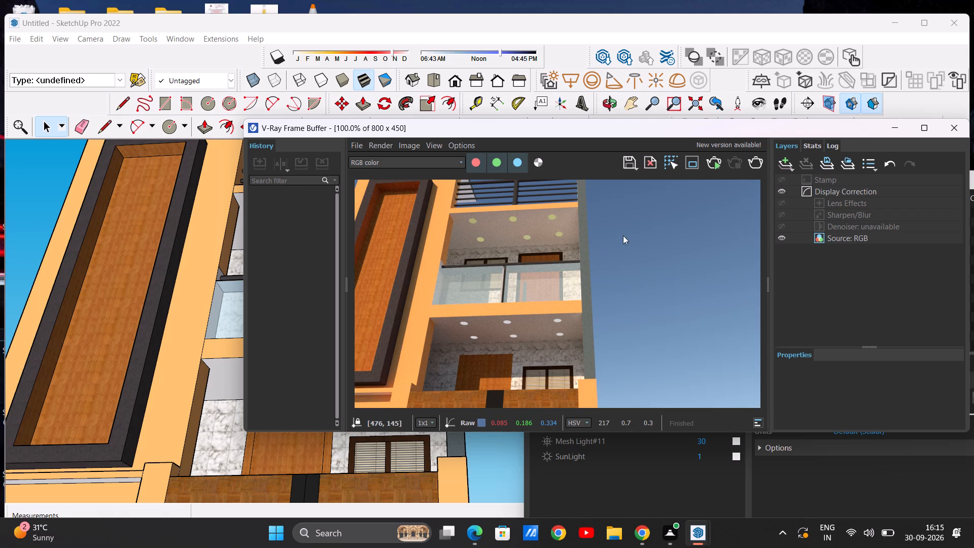
pyautogui.click(946, 131)
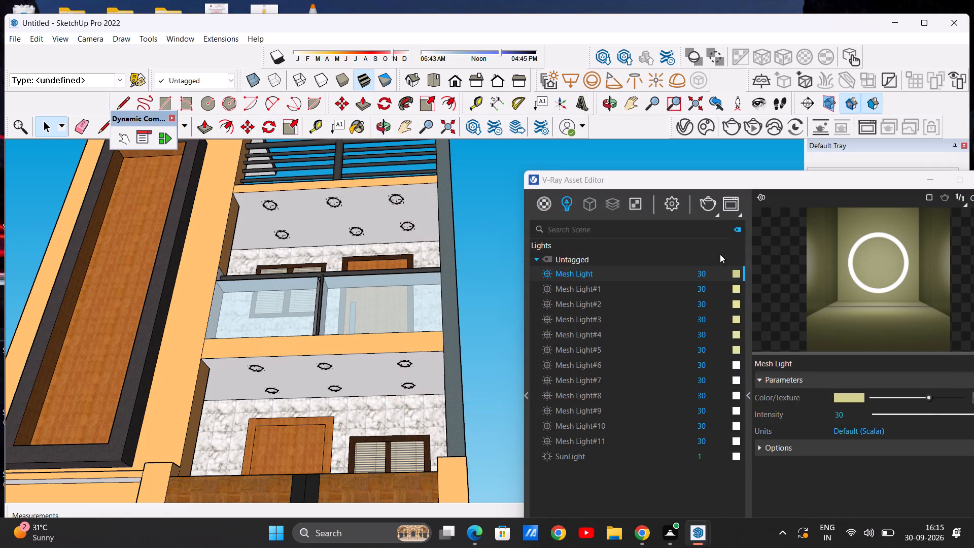
pyautogui.scroll(-11, 291, 382)
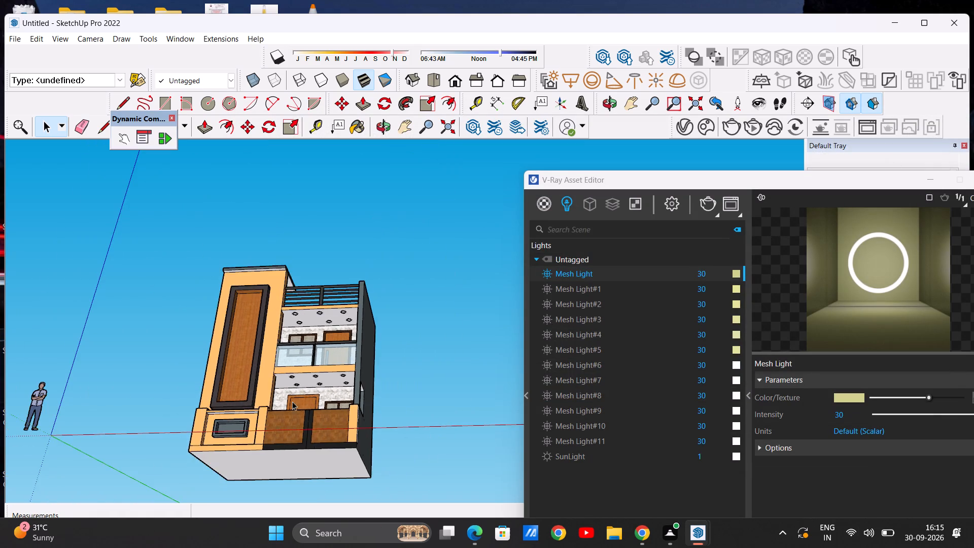
# Review the whole house from the front, both sides and below, including the balcony and porch ceiling lights.
pyautogui.moveTo(292, 401); pyautogui.dragTo(294, 499, button='middle')
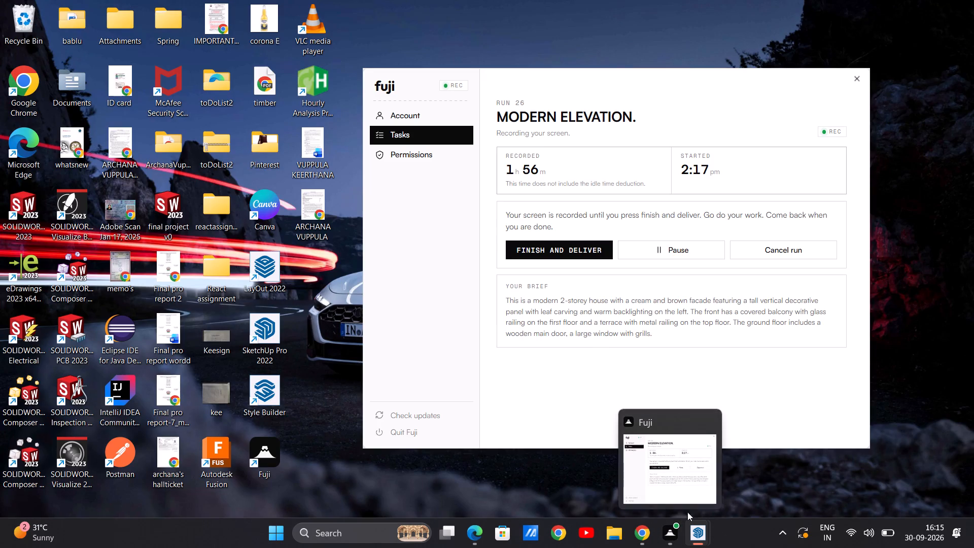
pyautogui.click(661, 480)
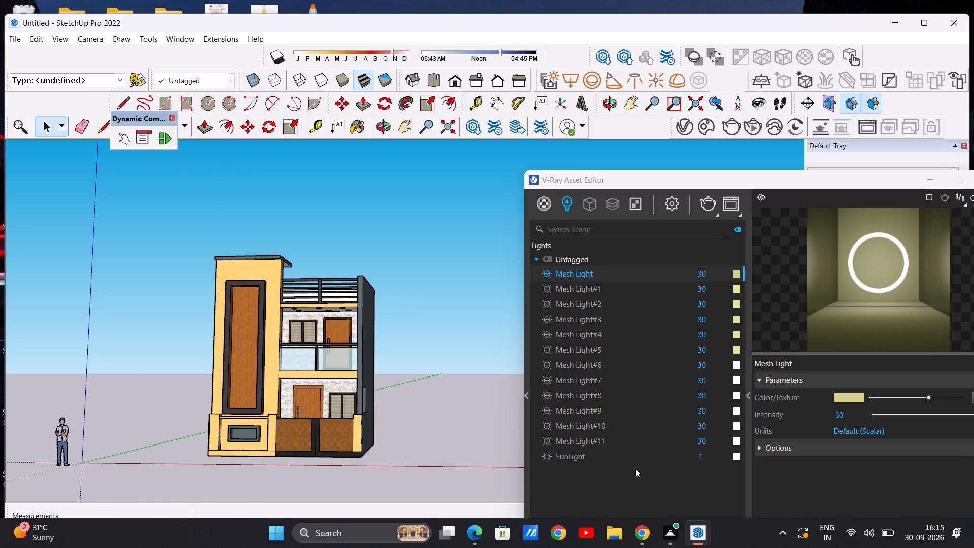
pyautogui.scroll(-7, 444, 404)
pyautogui.scroll(7, 291, 402)
pyautogui.scroll(6, 381, 396)
pyautogui.scroll(-7, 285, 408)
pyautogui.scroll(7, 395, 404)
pyautogui.moveTo(336, 426); pyautogui.dragTo(329, 314, button='middle')
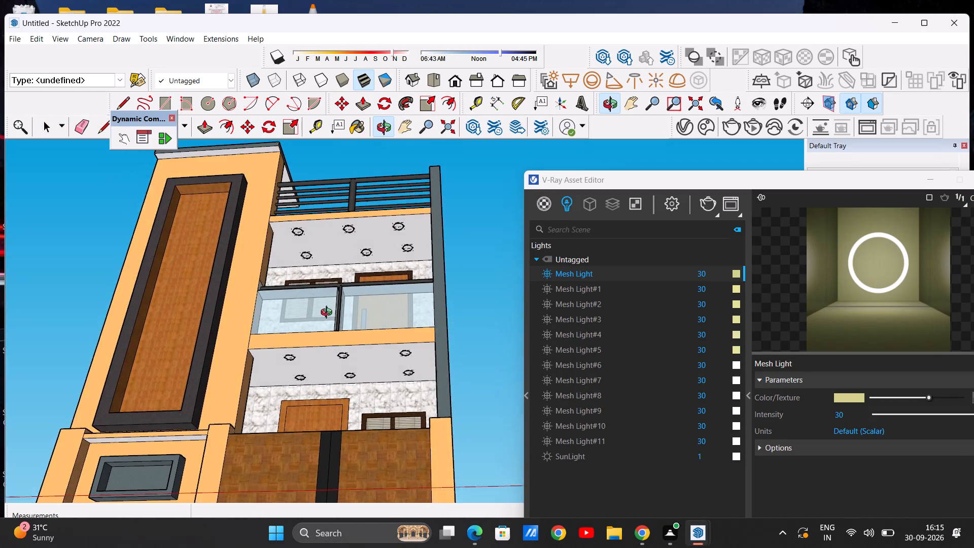
pyautogui.moveTo(329, 314); pyautogui.dragTo(298, 301, button='middle')
pyautogui.scroll(6, 355, 377)
pyautogui.scroll(-7, 316, 386)
pyautogui.moveTo(323, 380); pyautogui.dragTo(345, 407, button='middle')
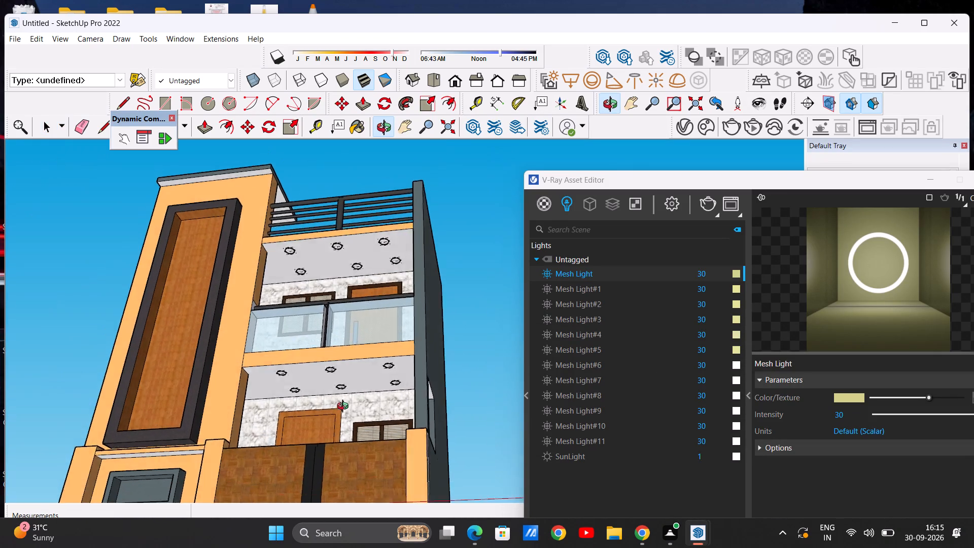
pyautogui.moveTo(345, 407); pyautogui.dragTo(413, 342, button='middle')
pyautogui.moveTo(400, 336); pyautogui.dragTo(290, 434, button='middle')
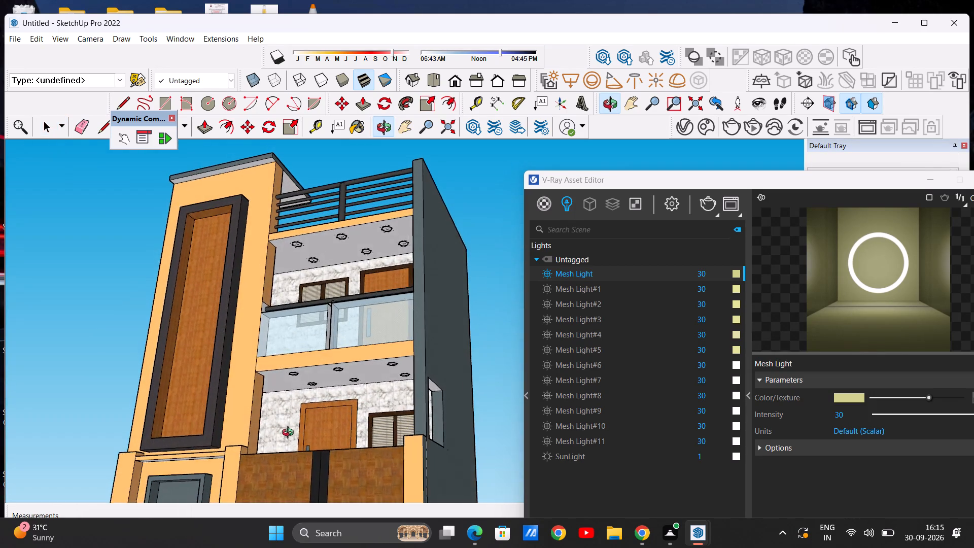
pyautogui.moveTo(290, 434); pyautogui.dragTo(311, 445, button='middle')
pyautogui.scroll(-9, 316, 430)
pyautogui.moveTo(363, 422); pyautogui.dragTo(170, 439, button='middle')
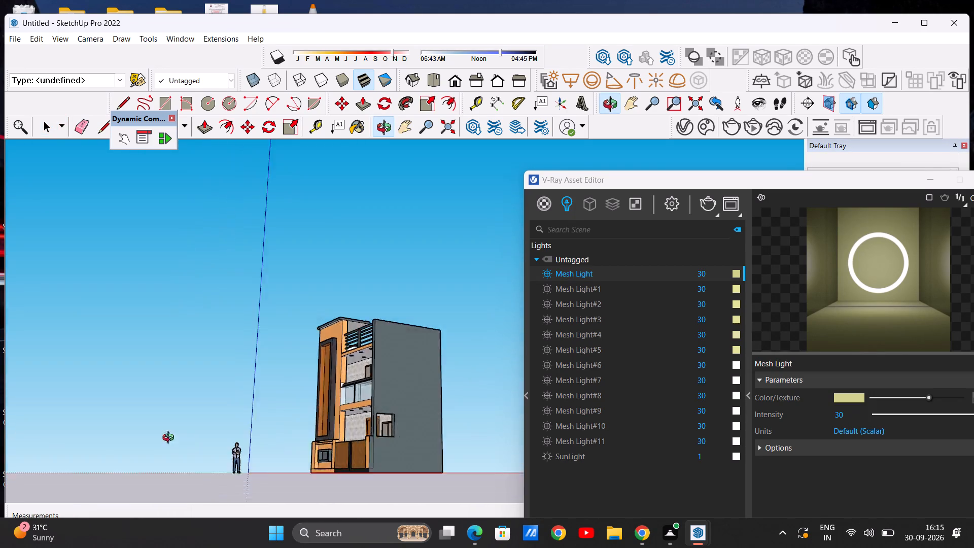
pyautogui.moveTo(170, 439); pyautogui.dragTo(437, 483, button='middle')
pyautogui.moveTo(266, 451); pyautogui.dragTo(270, 370, button='middle')
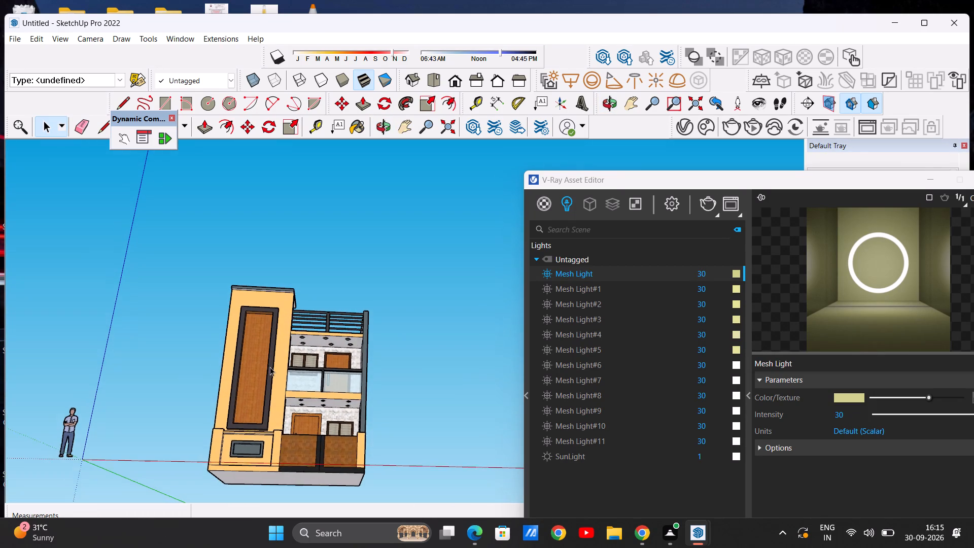
pyautogui.moveTo(335, 537); pyautogui.dragTo(312, 430, button='middle')
pyautogui.moveTo(282, 452); pyautogui.dragTo(290, 410, button='middle')
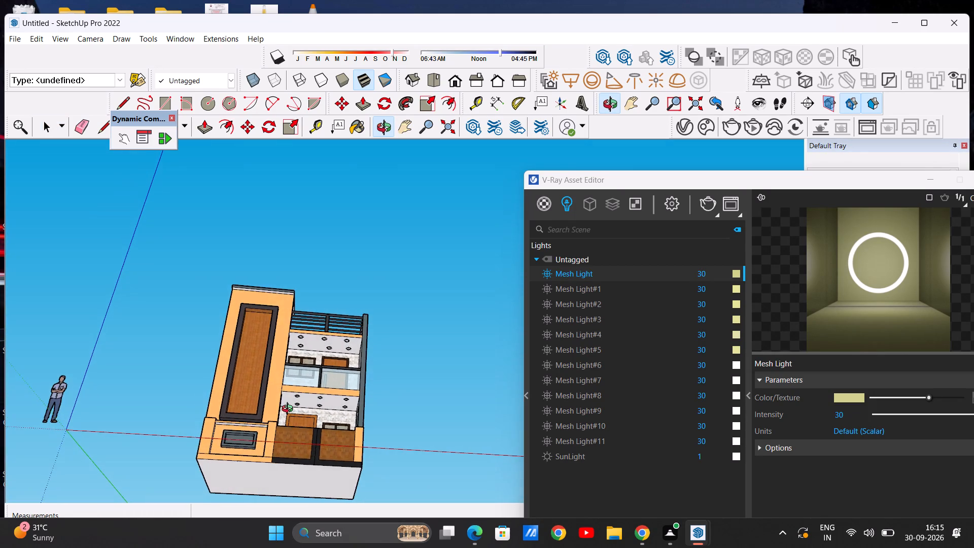
pyautogui.moveTo(290, 410); pyautogui.dragTo(306, 516, button='middle')
pyautogui.scroll(-11, 283, 413)
pyautogui.moveTo(251, 402); pyautogui.dragTo(449, 404, button='middle')
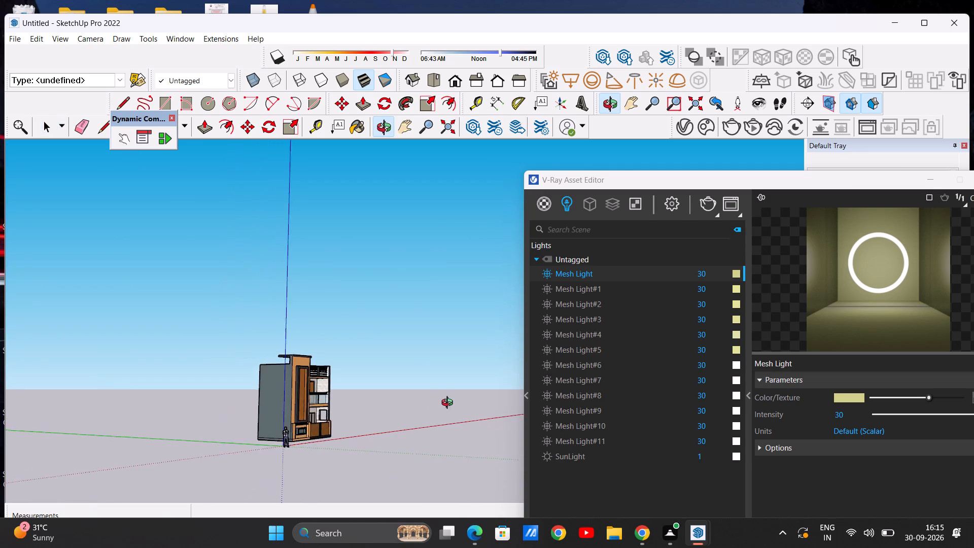
pyautogui.moveTo(449, 404); pyautogui.dragTo(172, 419, button='middle')
pyautogui.scroll(12, 293, 379)
pyautogui.moveTo(291, 379); pyautogui.dragTo(117, 447, button='middle')
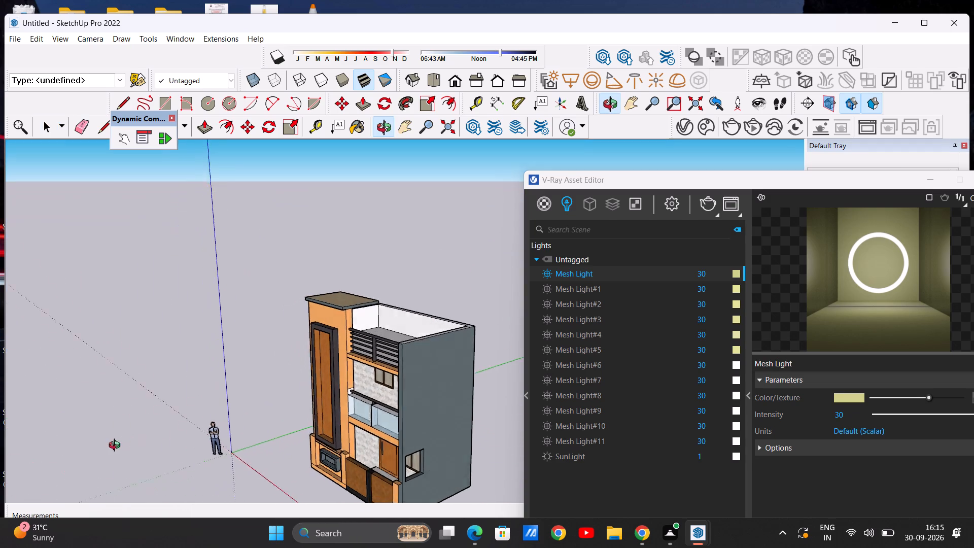
pyautogui.moveTo(117, 447); pyautogui.dragTo(94, 450, button='middle')
# Inspect the rooftop terrace and its metal railing, and the balcony ceiling lights from below.
pyautogui.scroll(16, 424, 341)
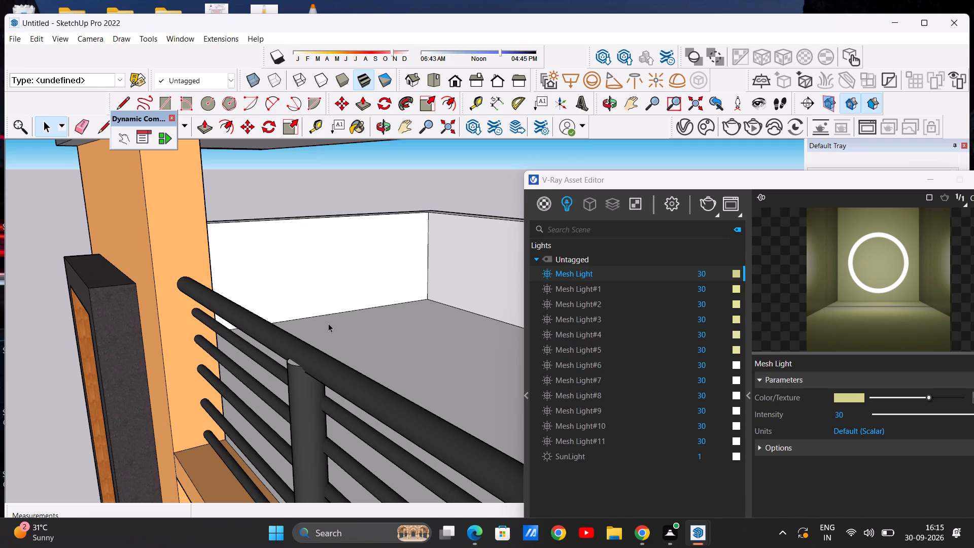
pyautogui.scroll(-6, 154, 382)
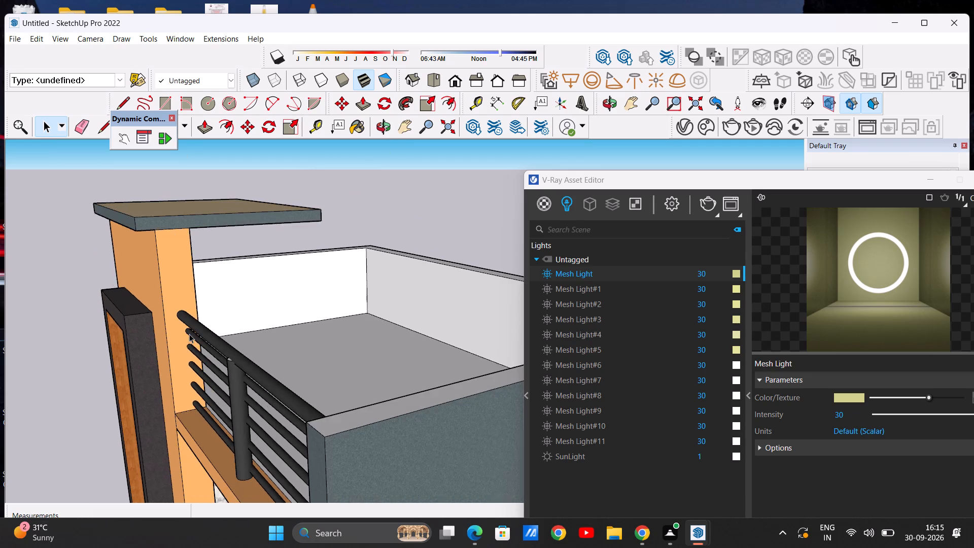
pyautogui.scroll(-9, 189, 334)
pyautogui.scroll(12, 235, 310)
pyautogui.scroll(-12, 229, 320)
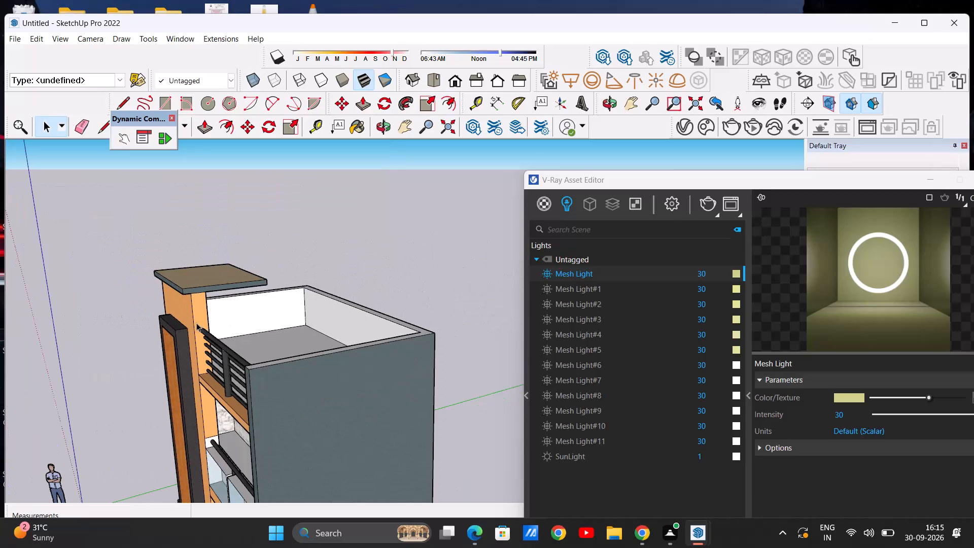
pyautogui.moveTo(194, 331); pyautogui.dragTo(409, 209, button='middle')
pyautogui.scroll(1, 409, 209)
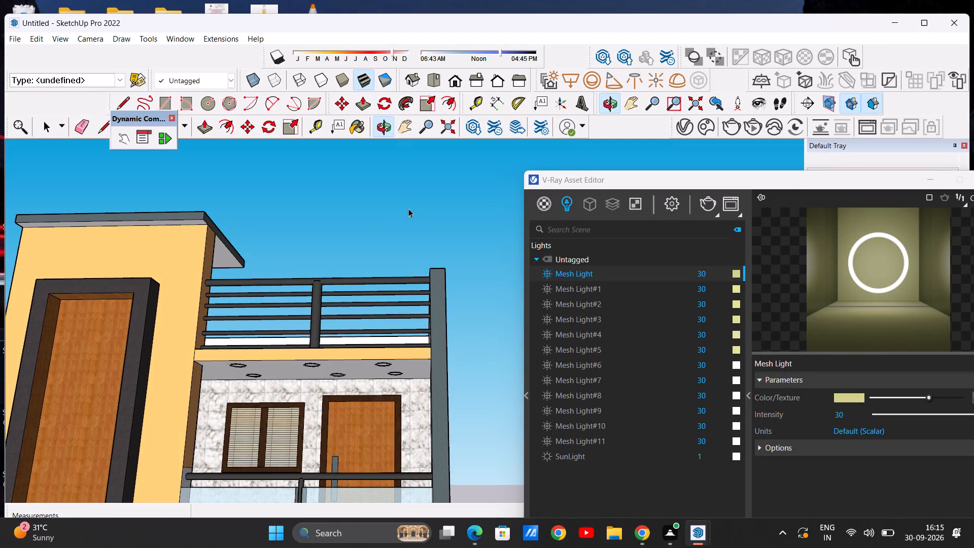
pyautogui.moveTo(335, 417); pyautogui.dragTo(359, 342, button='middle')
pyautogui.scroll(-4, 274, 355)
pyautogui.moveTo(339, 381); pyautogui.dragTo(341, 364, button='middle')
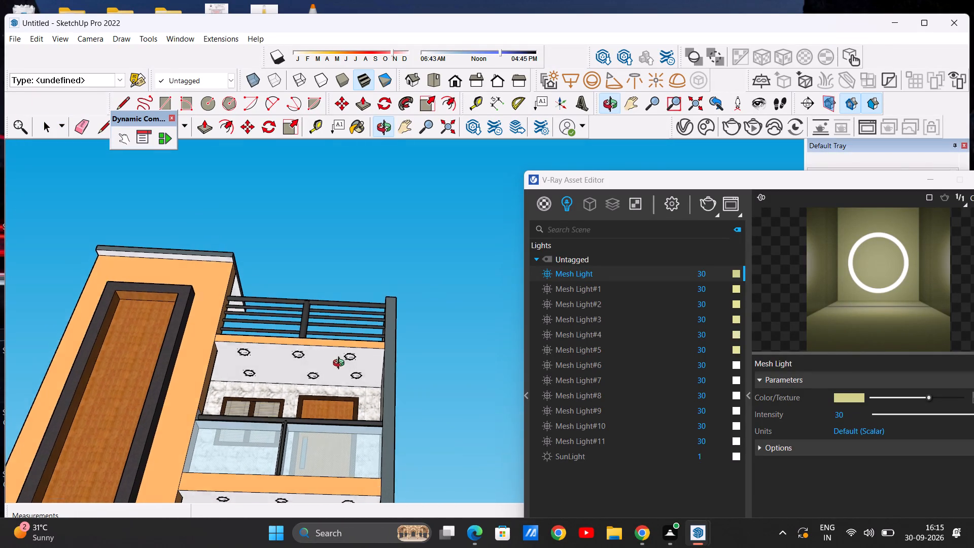
pyautogui.moveTo(341, 364); pyautogui.dragTo(343, 360, button='middle')
pyautogui.scroll(-12, 342, 369)
pyautogui.moveTo(325, 421); pyautogui.dragTo(248, 359, button='middle')
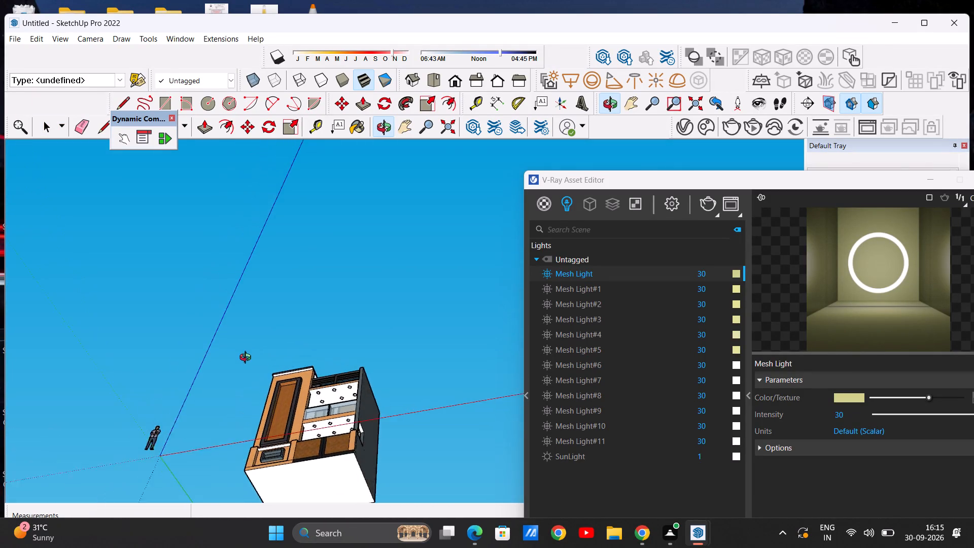
pyautogui.moveTo(248, 359); pyautogui.dragTo(359, 538, button='middle')
pyautogui.moveTo(230, 398); pyautogui.dragTo(225, 428, button='middle')
pyautogui.scroll(7, 312, 318)
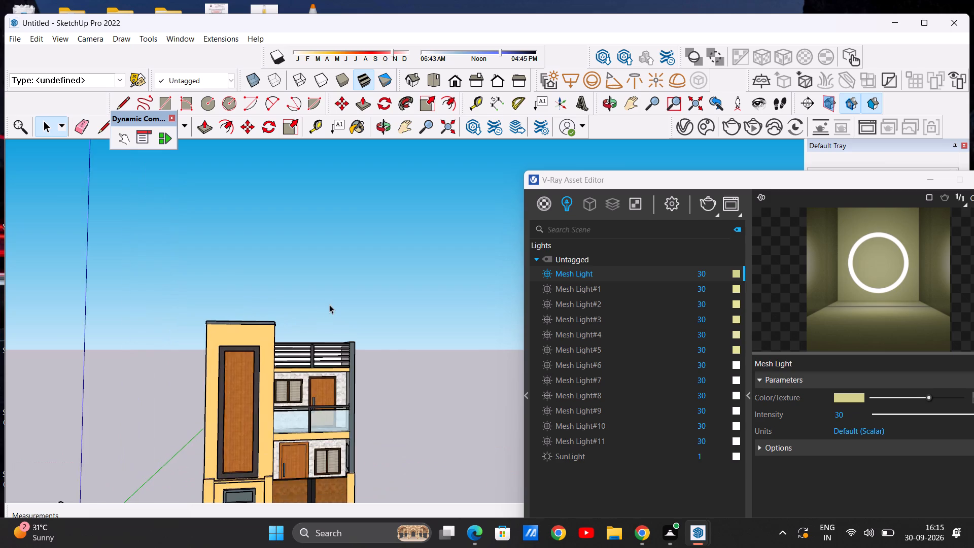
# Examine the tower's roof slab, the terrace parapet walls and the railing from the front and the grey side wall.
pyautogui.scroll(6, 329, 304)
pyautogui.moveTo(273, 399); pyautogui.dragTo(143, 454, button='middle')
pyautogui.scroll(2, 317, 251)
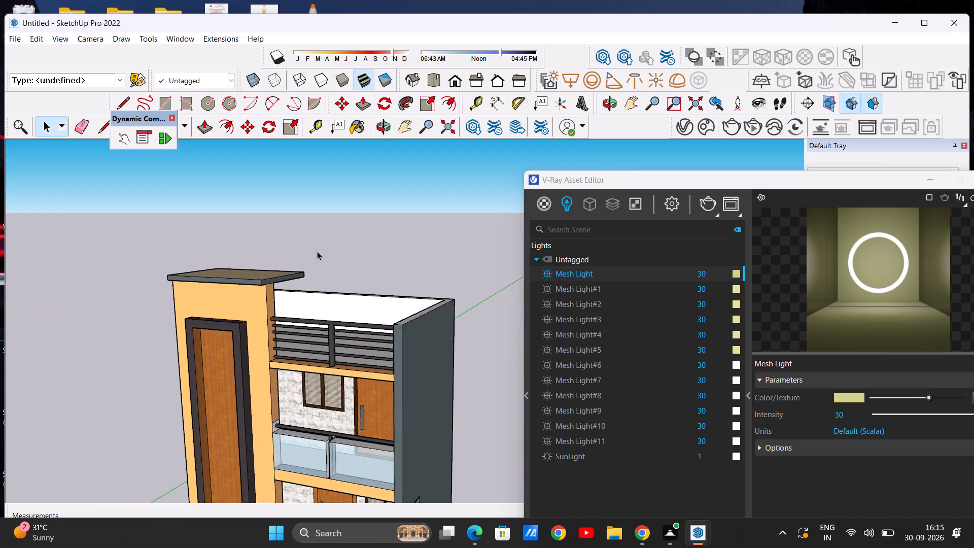
pyautogui.scroll(11, 317, 251)
pyautogui.scroll(-11, 336, 348)
pyautogui.scroll(1, 226, 373)
pyautogui.moveTo(243, 373); pyautogui.dragTo(302, 359, button='middle')
pyautogui.scroll(7, 364, 344)
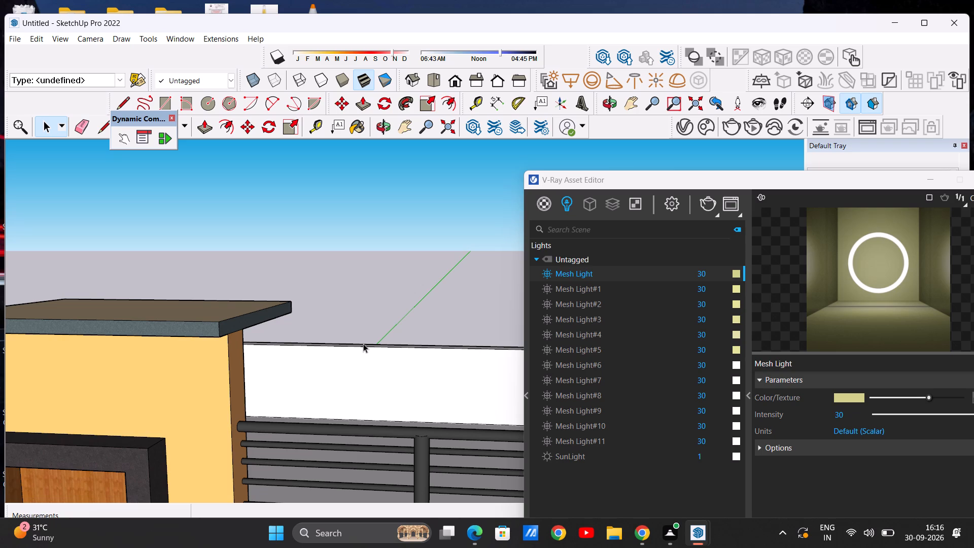
pyautogui.scroll(-20, 175, 429)
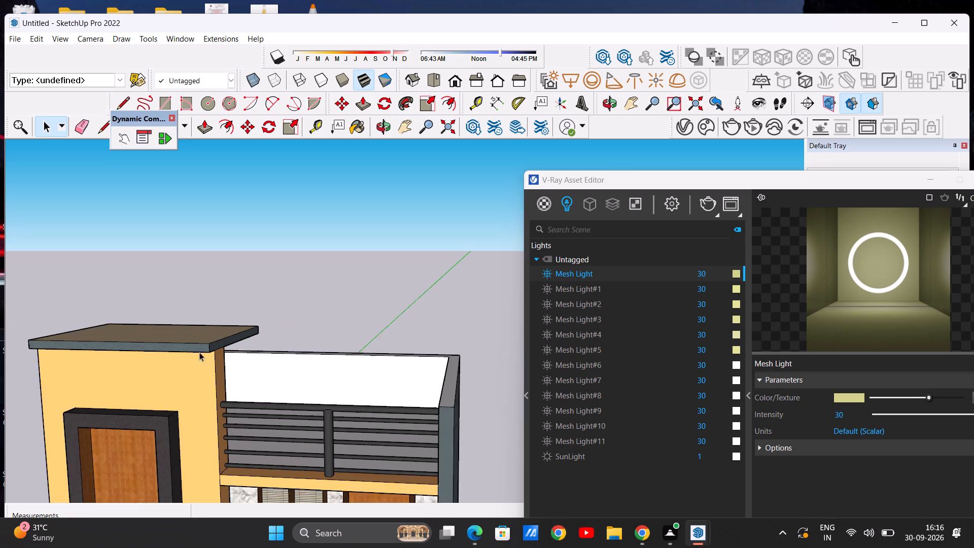
pyautogui.scroll(-11, 199, 352)
pyautogui.moveTo(287, 369); pyautogui.dragTo(145, 373, button='middle')
pyautogui.scroll(5, 350, 316)
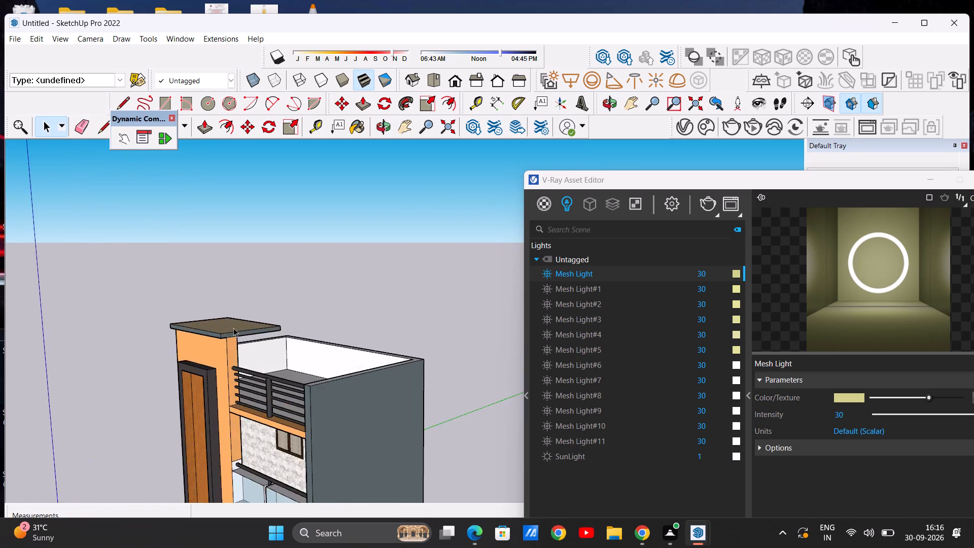
pyautogui.scroll(17, 233, 328)
pyautogui.scroll(-12, 320, 372)
pyautogui.moveTo(310, 391); pyautogui.dragTo(442, 390, button='middle')
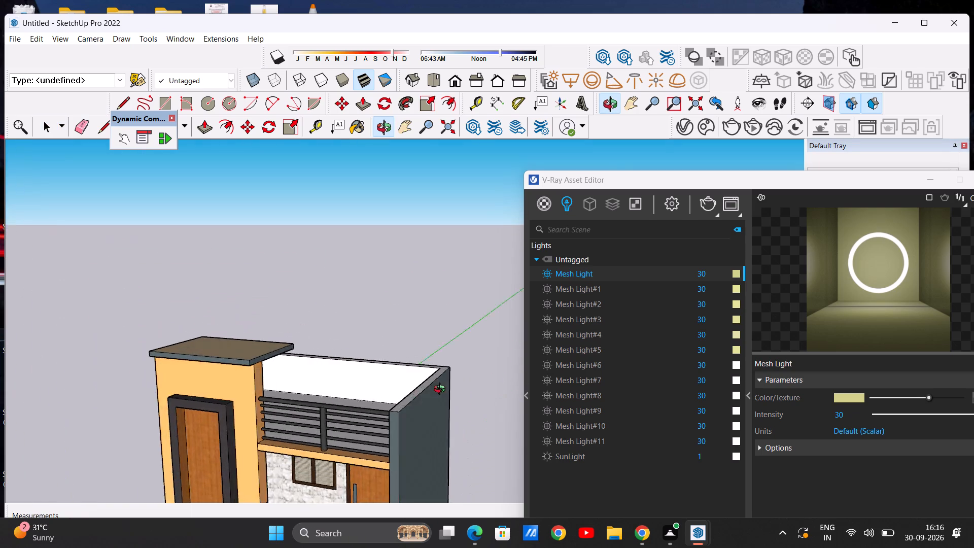
pyautogui.moveTo(442, 390); pyautogui.dragTo(448, 372, button='middle')
pyautogui.scroll(-10, 428, 361)
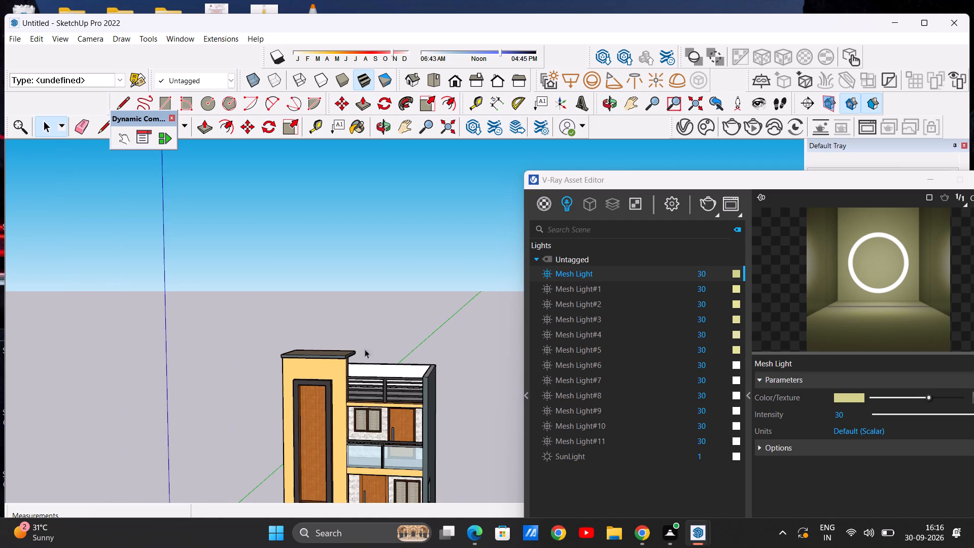
pyautogui.scroll(4, 379, 392)
pyautogui.scroll(-15, 375, 386)
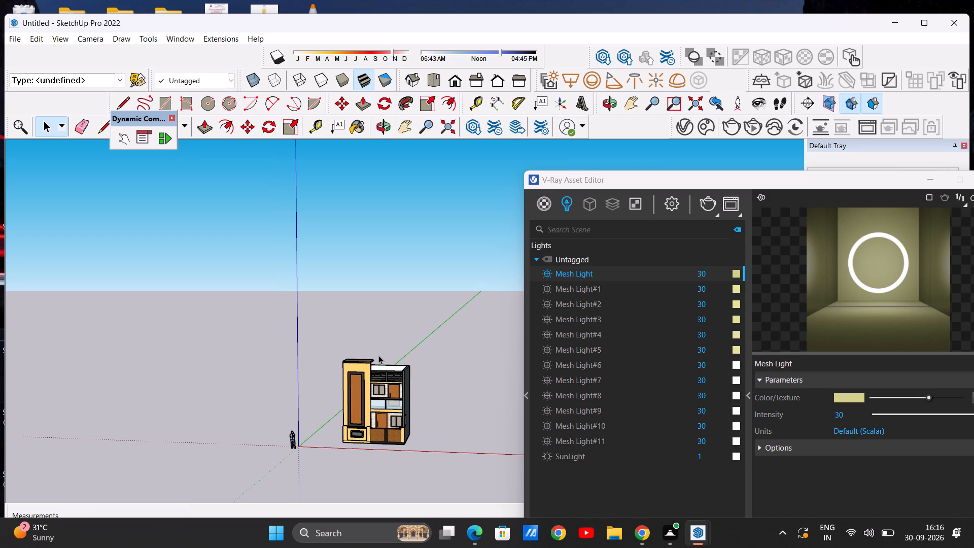
# Check the house's exterior all the way around, including the grey side and back walls and the front facade.
pyautogui.scroll(1, 378, 355)
pyautogui.scroll(7, 337, 492)
pyautogui.scroll(7, 406, 376)
pyautogui.scroll(-9, 406, 376)
pyautogui.moveTo(362, 378); pyautogui.dragTo(202, 397, button='middle')
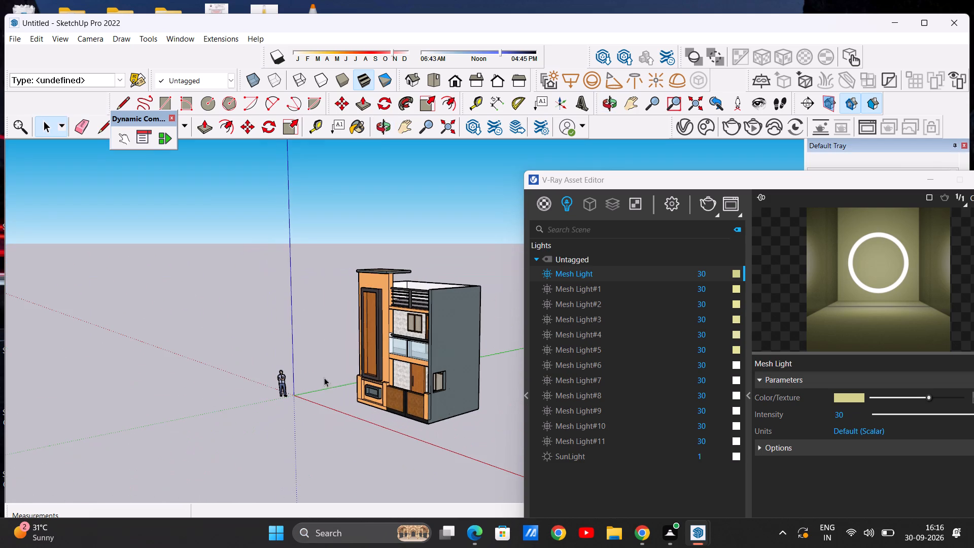
pyautogui.moveTo(544, 369); pyautogui.dragTo(243, 375, button='middle')
pyautogui.moveTo(469, 364); pyautogui.dragTo(50, 405, button='middle')
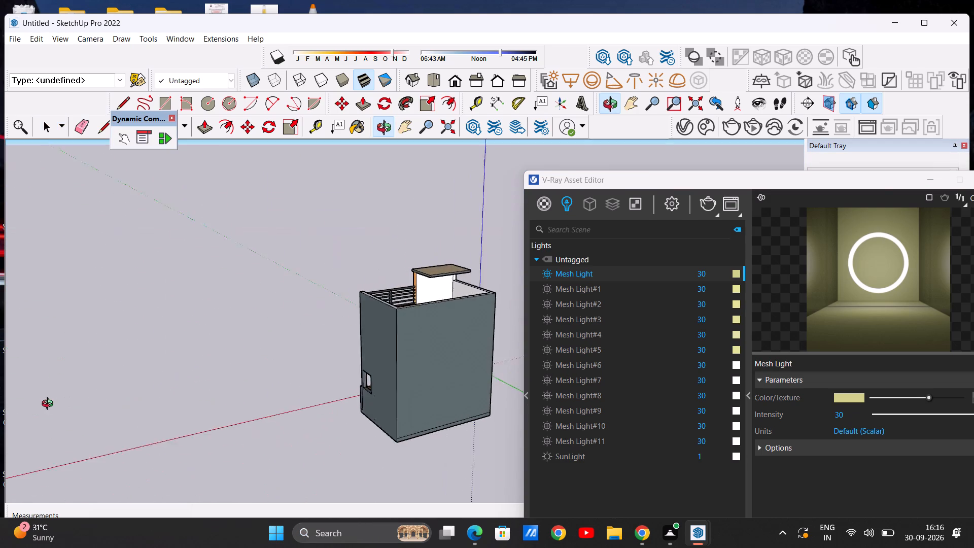
pyautogui.moveTo(50, 405); pyautogui.dragTo(545, 364, button='middle')
pyautogui.moveTo(352, 375); pyautogui.dragTo(449, 372, button='middle')
pyautogui.scroll(8, 376, 374)
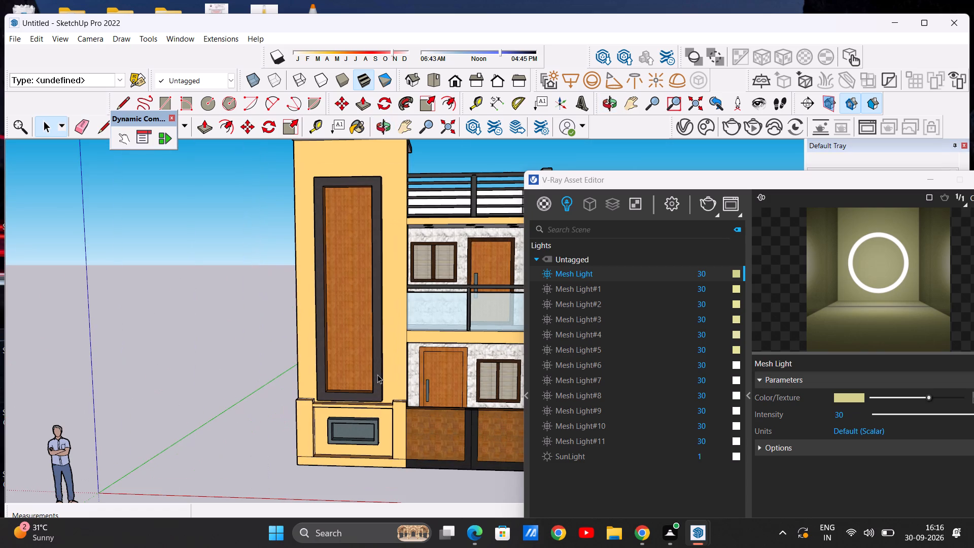
pyautogui.scroll(-4, 126, 141)
pyautogui.scroll(-8, 52, 214)
pyautogui.scroll(15, 0, 192)
pyautogui.scroll(-12, 52, 220)
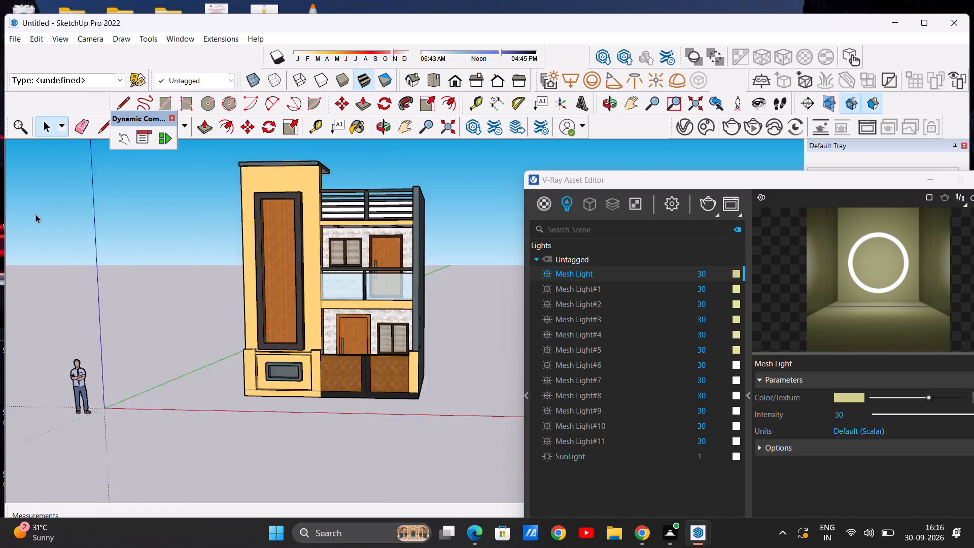
pyautogui.scroll(-2, 36, 214)
# Inspect the balcony's glass railing, door and marble walls, and the ground-floor porch and gate on the front facade.
pyautogui.moveTo(117, 214); pyautogui.dragTo(77, 228, button='middle')
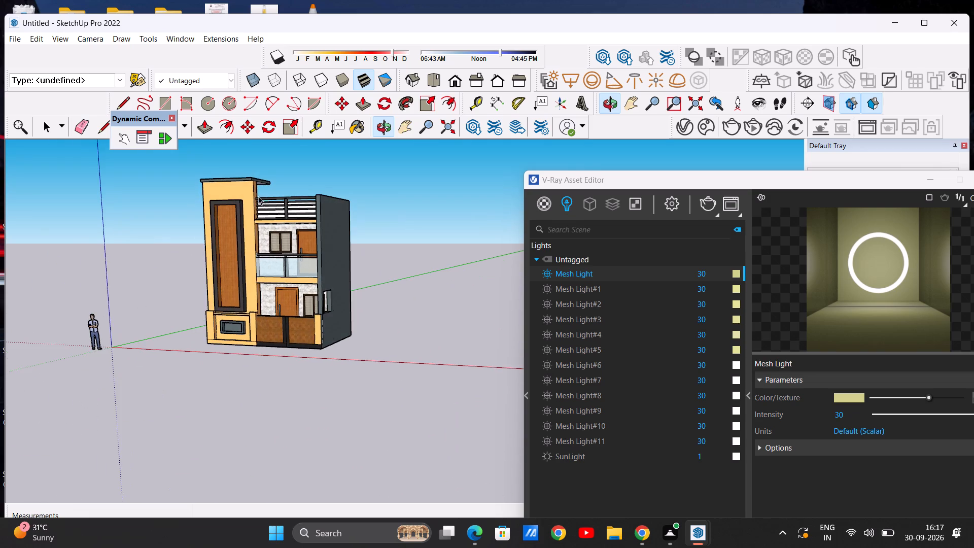
pyautogui.scroll(12, 279, 222)
pyautogui.moveTo(226, 259); pyautogui.dragTo(307, 235, button='middle')
pyautogui.scroll(-2, 272, 225)
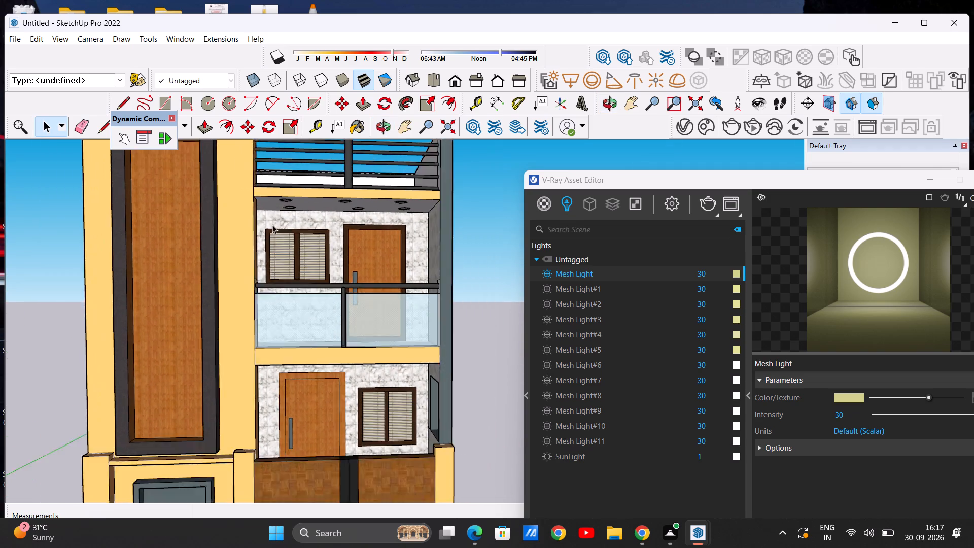
pyautogui.scroll(-9, 272, 225)
pyautogui.moveTo(335, 218); pyautogui.dragTo(413, 228, button='middle')
pyautogui.scroll(15, 343, 226)
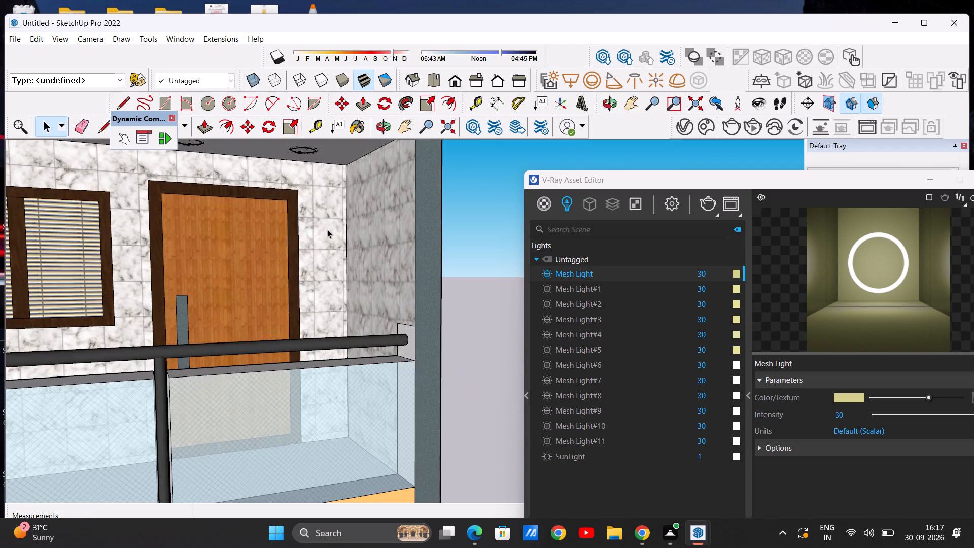
pyautogui.scroll(-10, 295, 230)
pyautogui.moveTo(262, 323); pyautogui.dragTo(238, 291, button='middle')
pyautogui.scroll(-5, 242, 295)
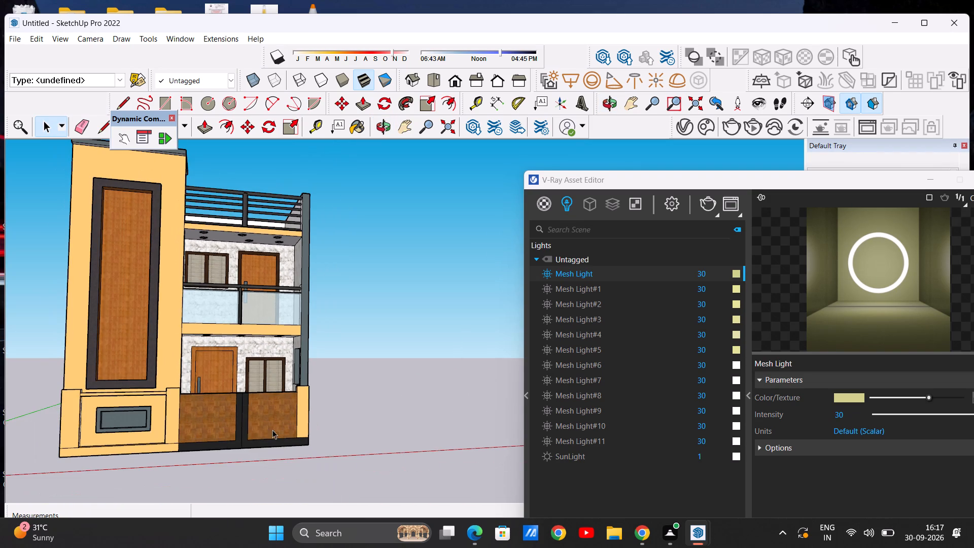
pyautogui.scroll(-8, 213, 449)
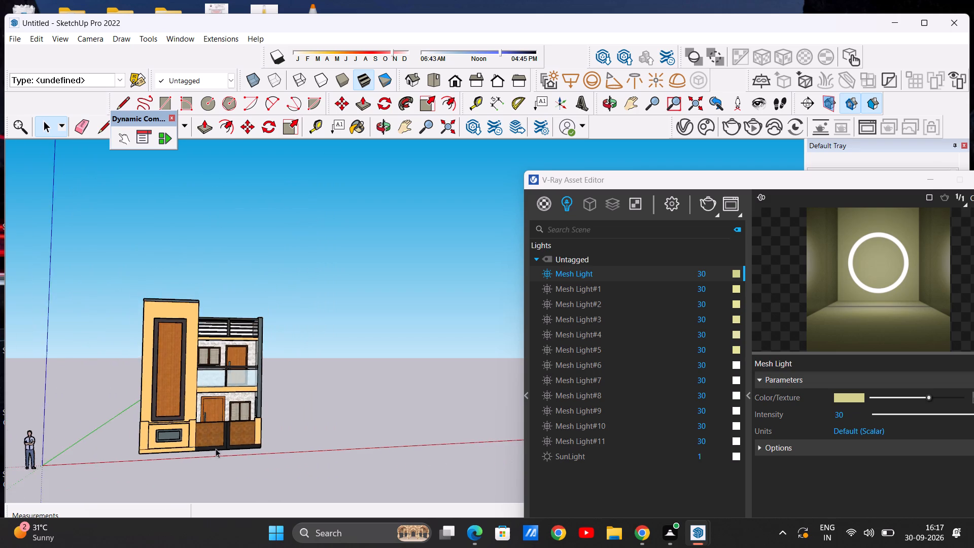
pyautogui.scroll(-1, 216, 449)
pyautogui.scroll(8, 216, 455)
pyautogui.scroll(13, 217, 421)
pyautogui.scroll(-9, 206, 402)
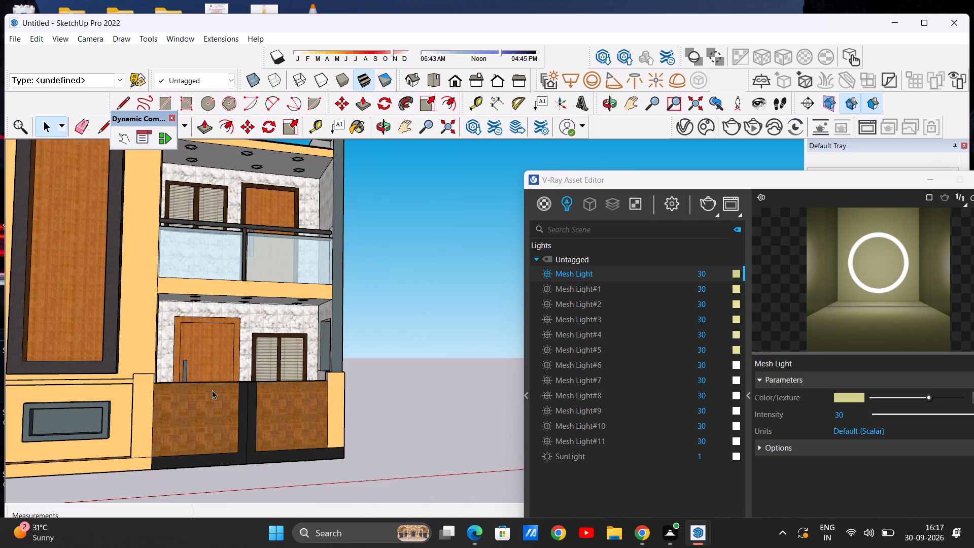
# Examine the house's front facade and the rooftop terrace from above.
pyautogui.scroll(-10, 204, 379)
pyautogui.moveTo(250, 327); pyautogui.dragTo(186, 417, button='middle')
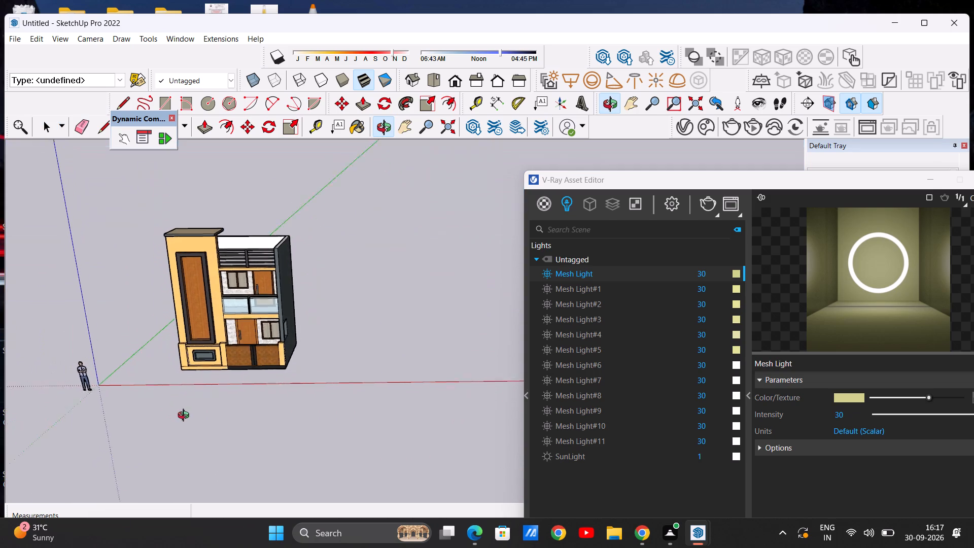
pyautogui.moveTo(186, 417); pyautogui.dragTo(192, 416, button='middle')
pyautogui.scroll(7, 196, 304)
pyautogui.scroll(-6, 257, 317)
pyautogui.moveTo(284, 308); pyautogui.dragTo(223, 307, button='middle')
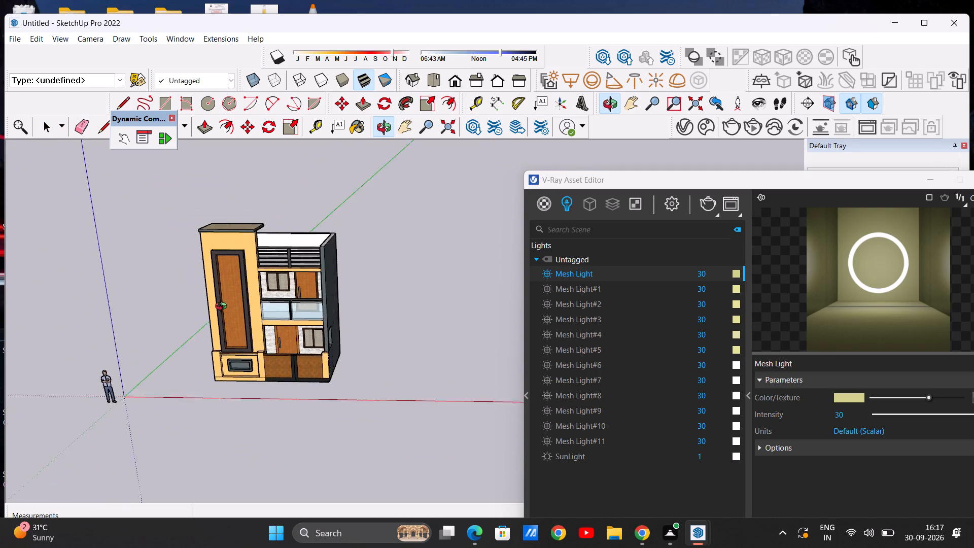
pyautogui.moveTo(223, 307); pyautogui.dragTo(2, 341, button='middle')
pyautogui.scroll(14, 388, 216)
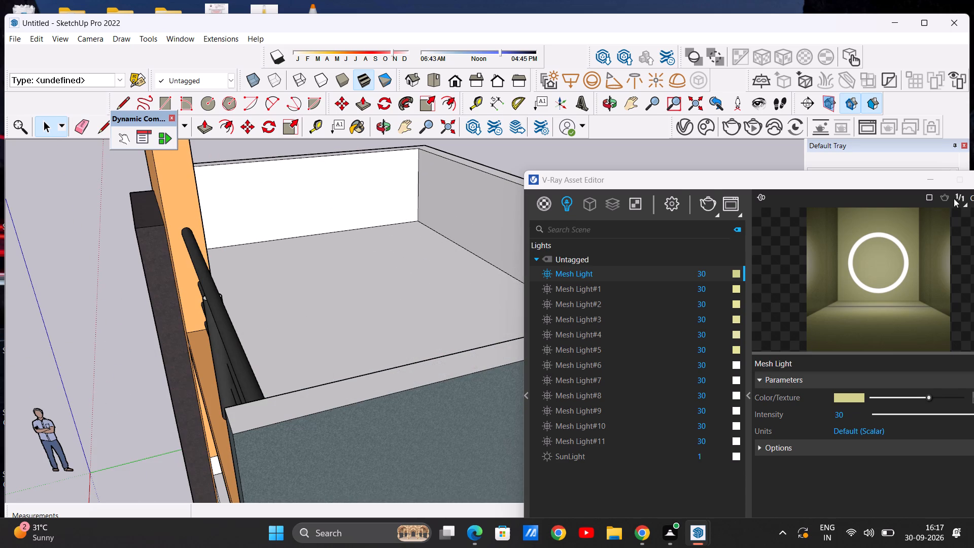
# Close the V-Ray Asset Editor.
pyautogui.moveTo(709, 179); pyautogui.dragTo(615, 125)
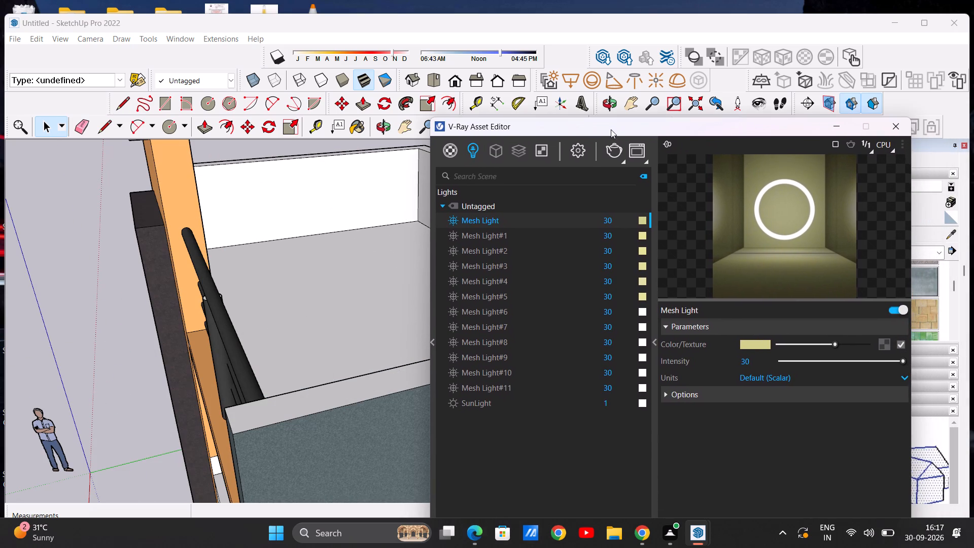
pyautogui.click(892, 129)
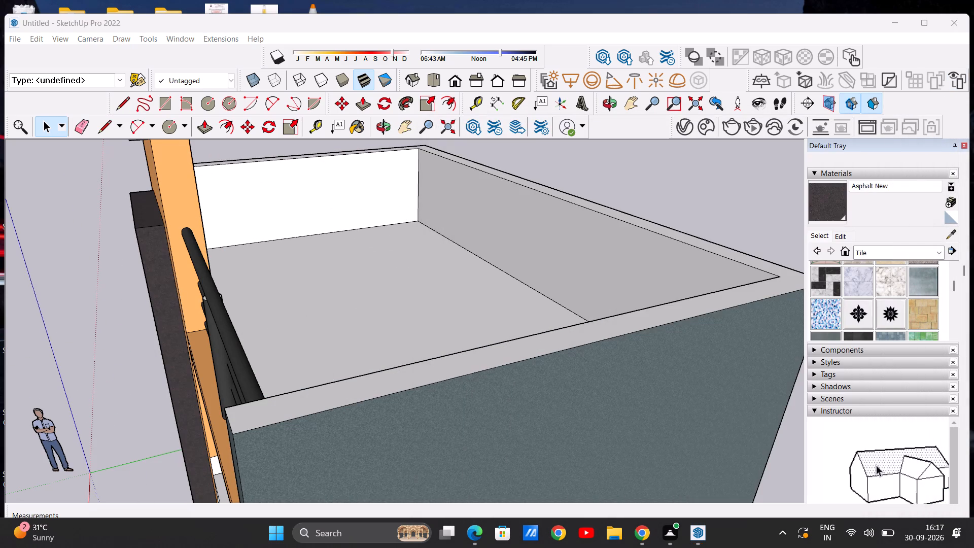
# Paint the inner faces of the terrace's tower-side parapet, tower wall and back parapet with Formica Graystone from the Synthetic Surfaces materials.
pyautogui.scroll(-7, 637, 264)
pyautogui.scroll(4, 589, 234)
pyautogui.moveTo(574, 234); pyautogui.dragTo(453, 260, button='middle')
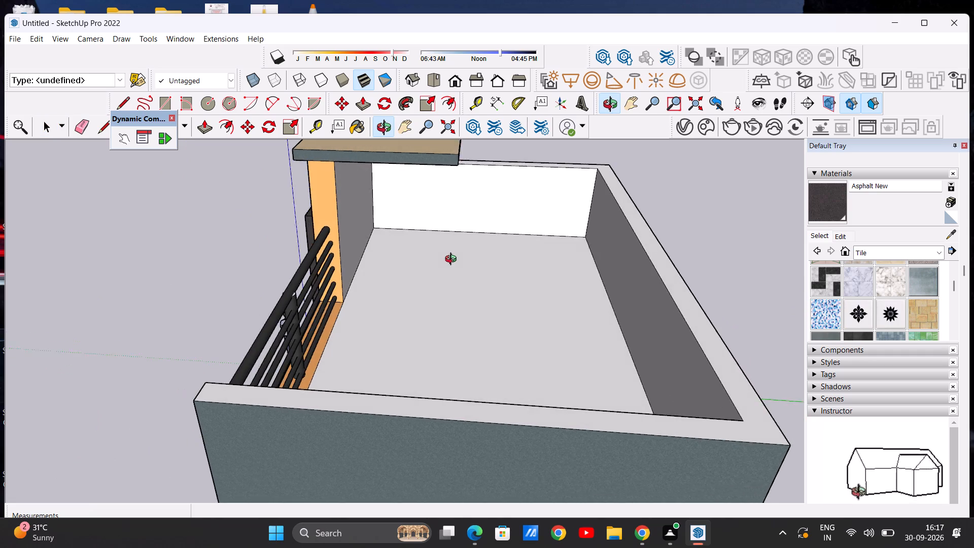
pyautogui.moveTo(453, 260); pyautogui.dragTo(455, 260, button='middle')
pyautogui.scroll(-5, 455, 260)
pyautogui.scroll(4, 467, 267)
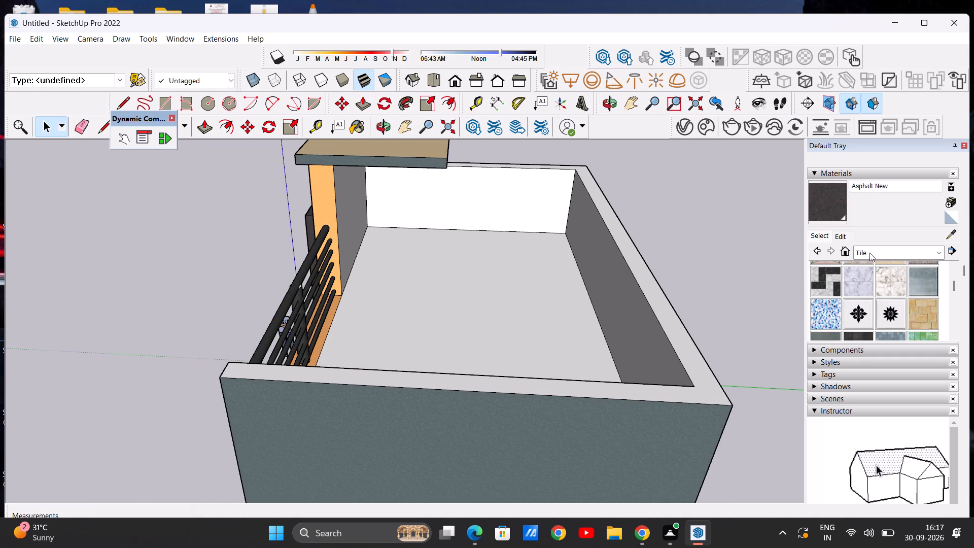
pyautogui.click(940, 255)
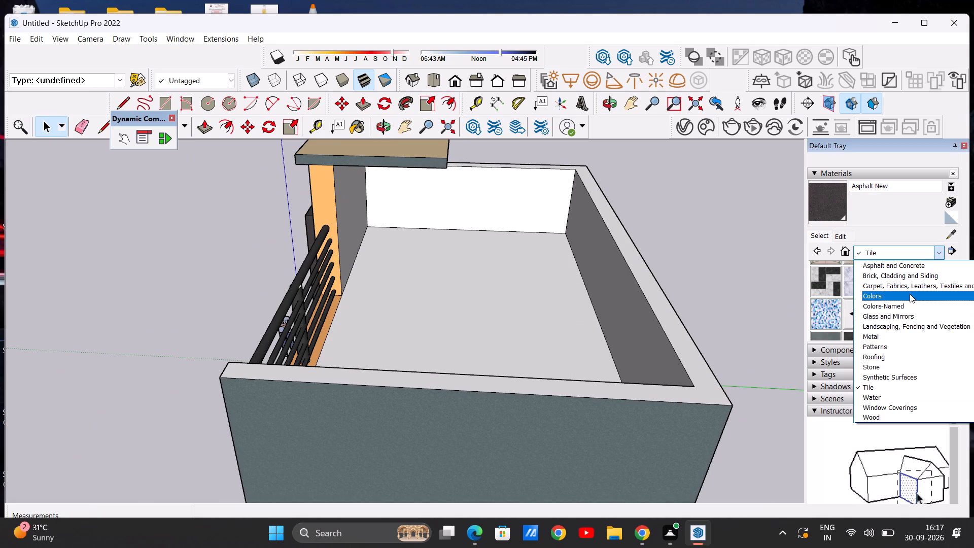
pyautogui.click(910, 294)
pyautogui.click(939, 256)
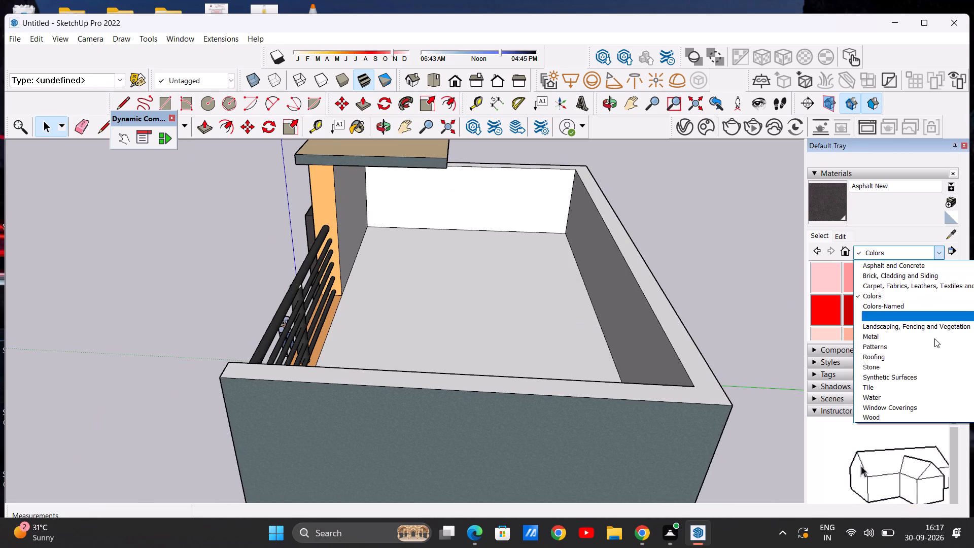
pyautogui.click(938, 377)
pyautogui.click(889, 278)
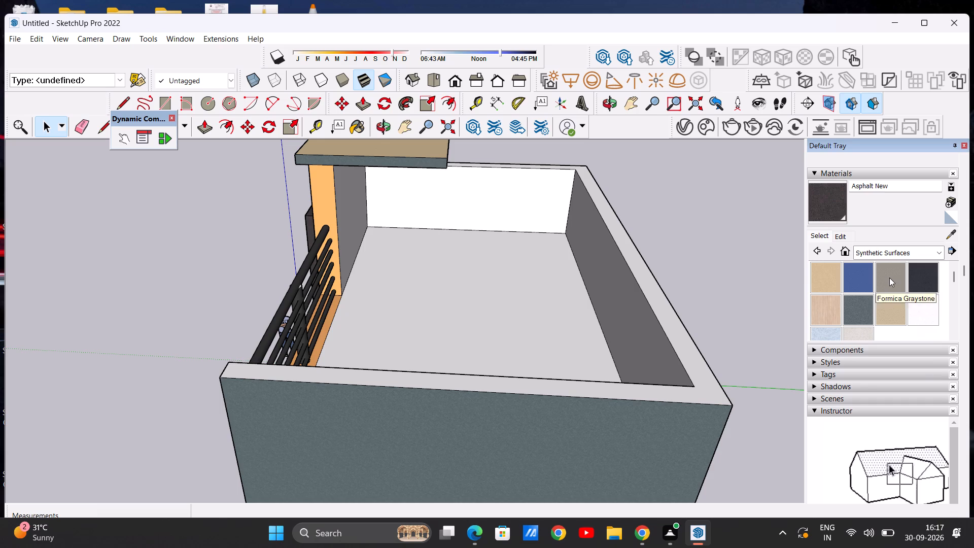
pyautogui.scroll(5, 406, 183)
pyautogui.click(423, 186)
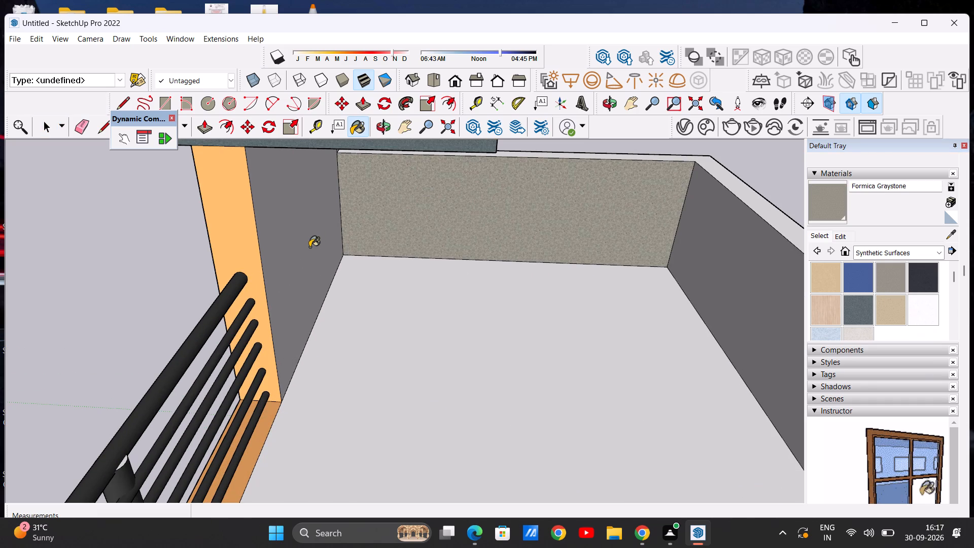
pyautogui.click(308, 249)
pyautogui.click(725, 236)
# Paint the inner face of the terrace's remaining side parapet, opposite the tower, with Formica Graystone.
pyautogui.scroll(-9, 572, 275)
pyautogui.moveTo(498, 320); pyautogui.dragTo(586, 353, button='middle')
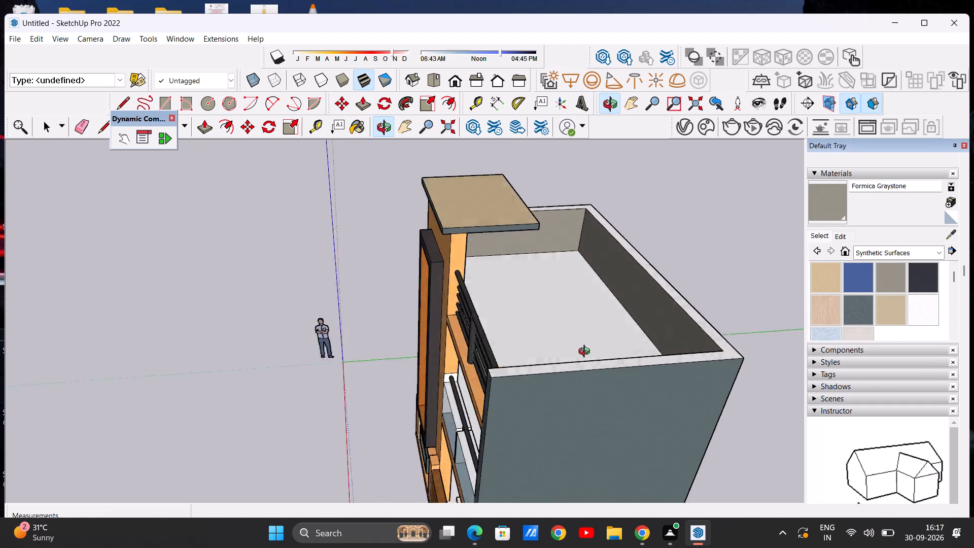
pyautogui.moveTo(586, 353); pyautogui.dragTo(900, 369, button='middle')
pyautogui.scroll(11, 496, 254)
pyautogui.click(551, 198)
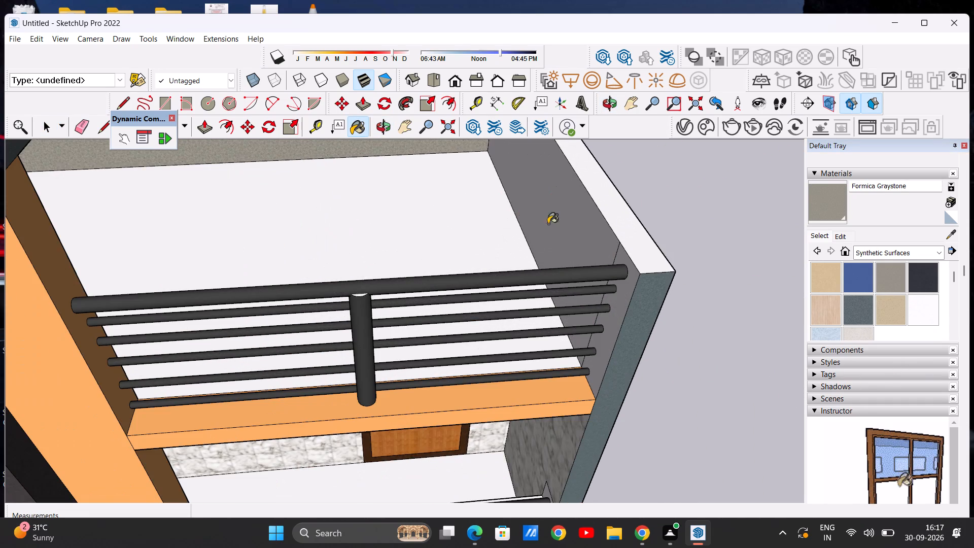
# Paint the parapet's narrow inner face beside the metal railing and the parapet's top surface with Formica Speckled Grey.
pyautogui.scroll(-11, 535, 263)
pyautogui.moveTo(542, 292); pyautogui.dragTo(577, 227, button='middle')
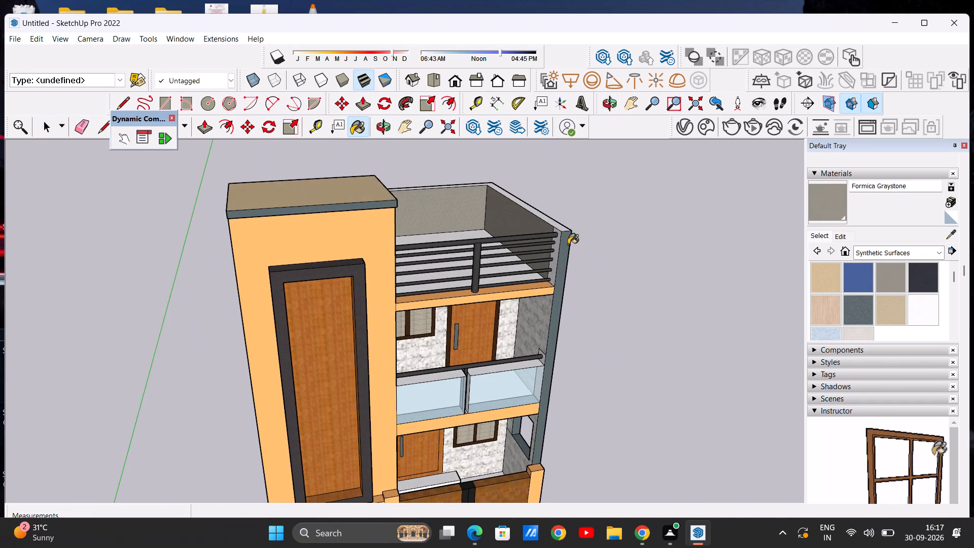
pyautogui.scroll(14, 567, 246)
pyautogui.click(846, 312)
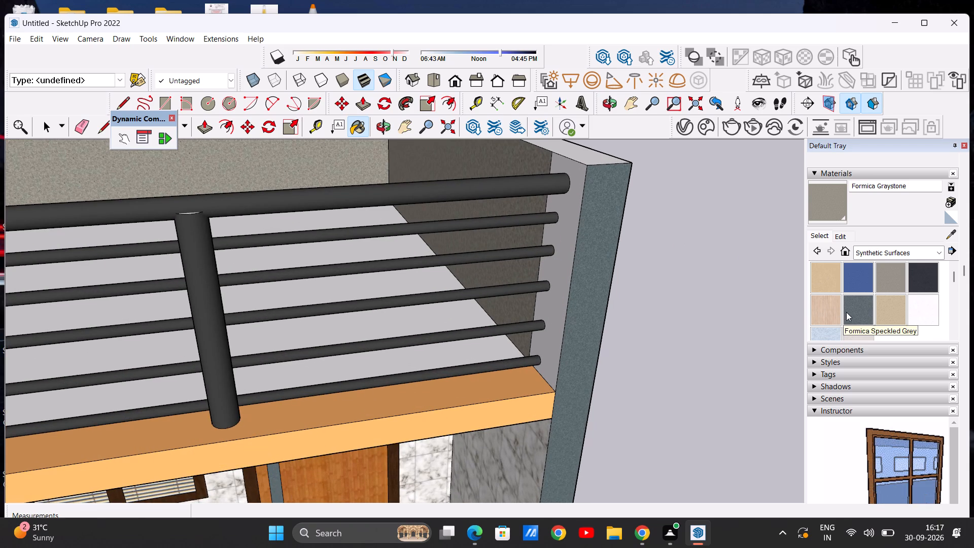
pyautogui.scroll(5, 568, 217)
pyautogui.click(564, 217)
pyautogui.scroll(-15, 512, 248)
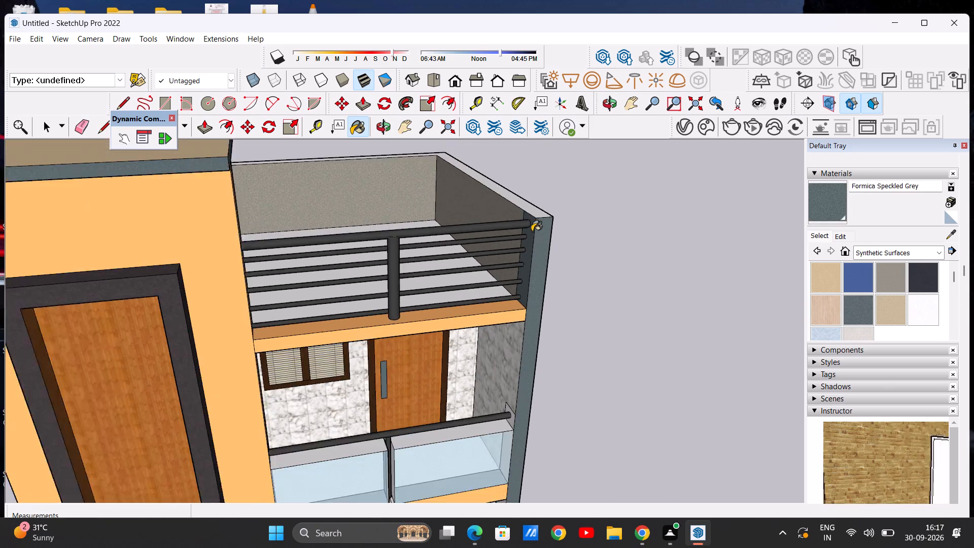
pyautogui.moveTo(536, 229); pyautogui.dragTo(400, 326, button='middle')
pyautogui.scroll(4, 577, 261)
pyautogui.click(528, 280)
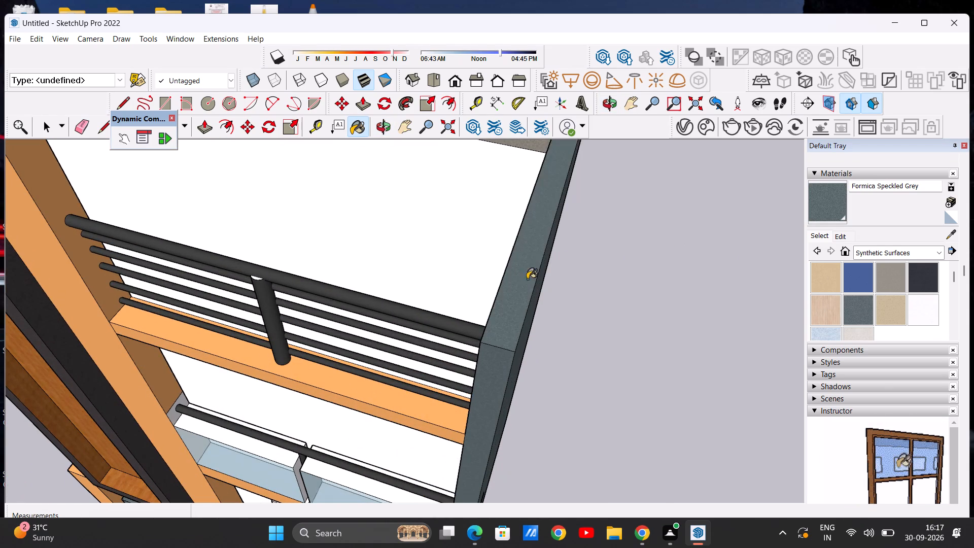
# Paint the narrow inner edge of the tower-side wall at the terrace opening with Formica Speckled Grey.
pyautogui.scroll(-20, 568, 275)
pyautogui.scroll(-2, 568, 275)
pyautogui.moveTo(366, 271); pyautogui.dragTo(685, 203, button='middle')
pyautogui.moveTo(332, 270); pyautogui.dragTo(338, 264, button='middle')
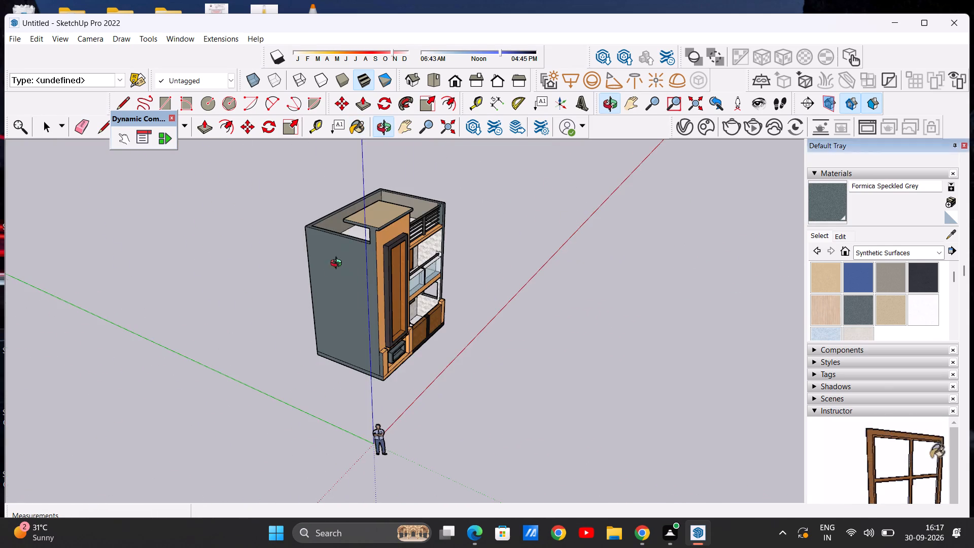
pyautogui.moveTo(338, 264); pyautogui.dragTo(564, 215, button='middle')
pyautogui.scroll(19, 437, 216)
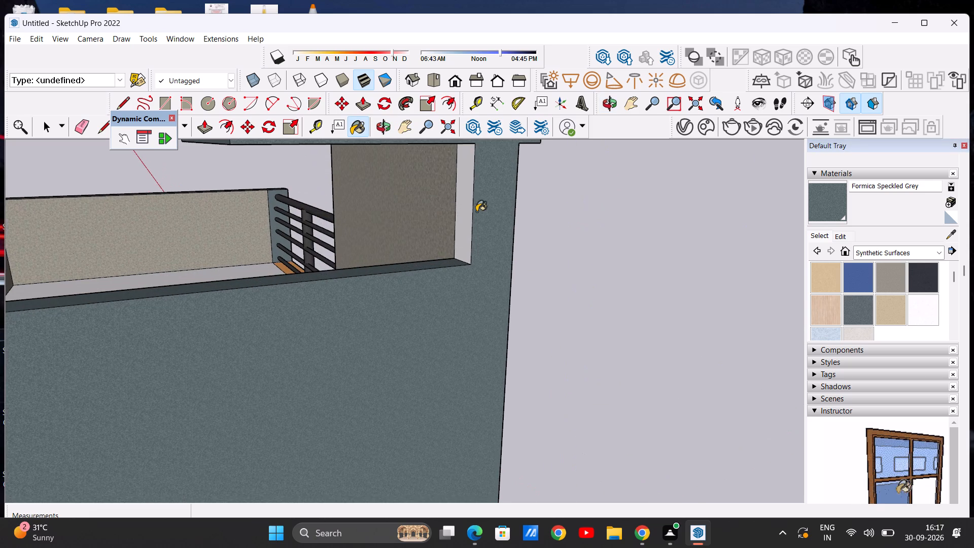
pyautogui.click(462, 216)
# Check the grey side walls and the front facade from around the house.
pyautogui.scroll(-13, 385, 246)
pyautogui.moveTo(506, 294); pyautogui.dragTo(445, 299, button='middle')
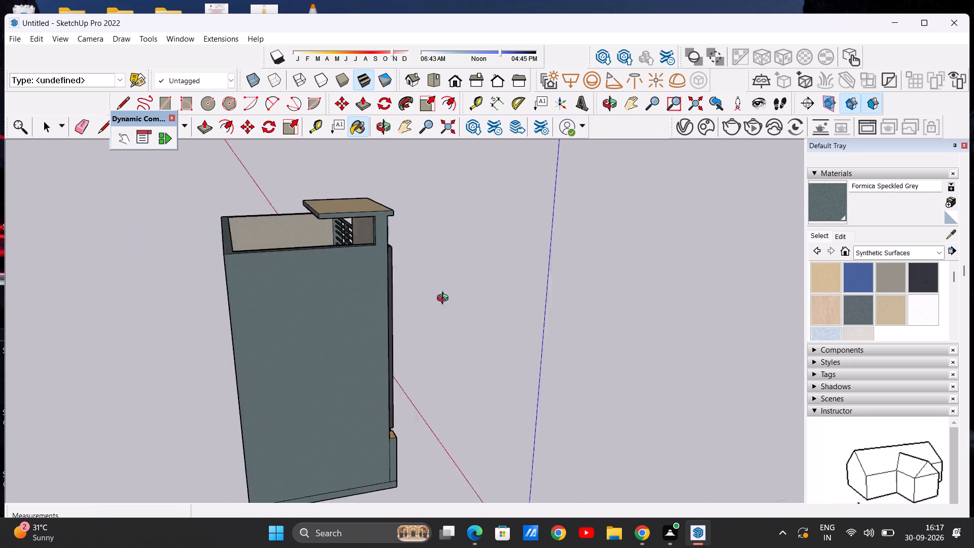
pyautogui.moveTo(445, 299); pyautogui.dragTo(168, 284, button='middle')
pyautogui.moveTo(440, 282); pyautogui.dragTo(360, 278, button='middle')
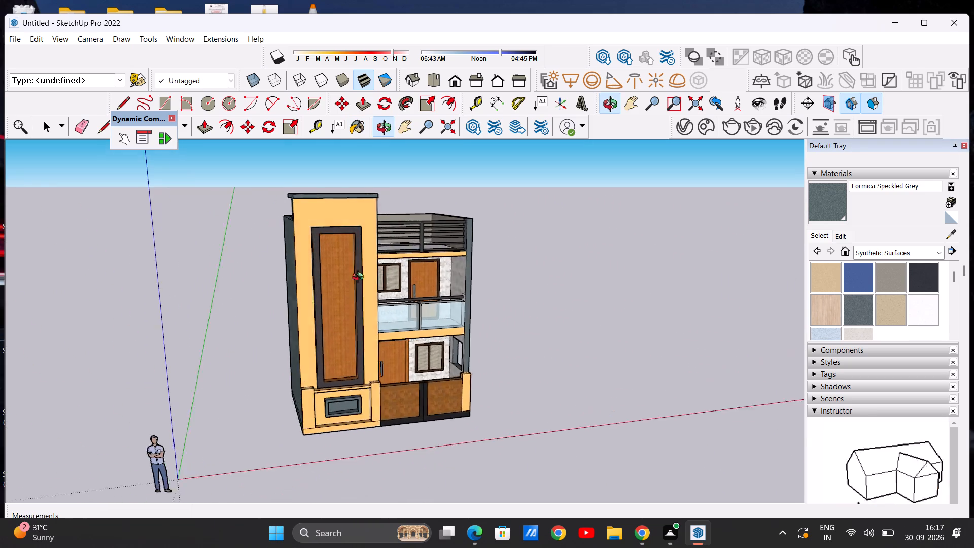
pyautogui.moveTo(360, 278); pyautogui.dragTo(5, 294, button='middle')
pyautogui.scroll(9, 442, 334)
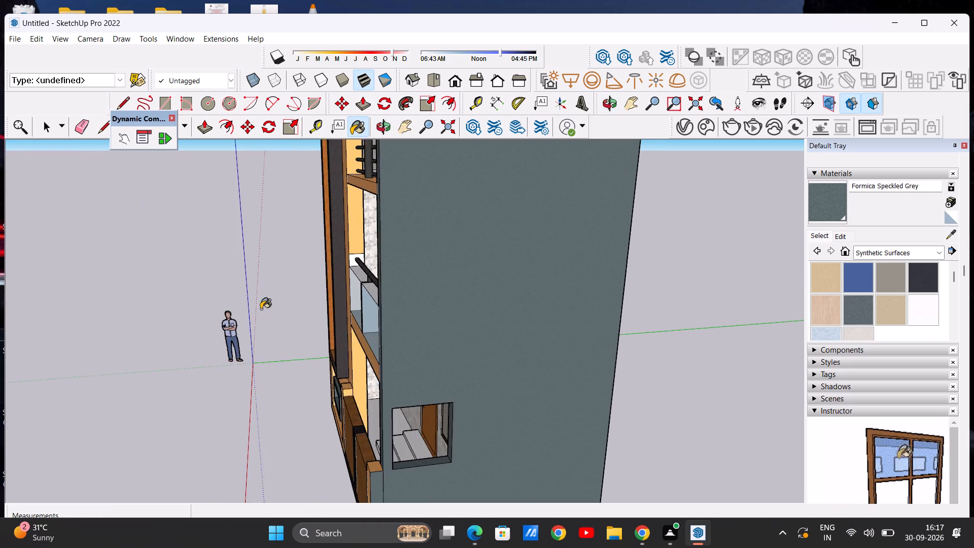
pyautogui.scroll(10, 261, 309)
pyautogui.scroll(-16, 358, 317)
pyautogui.moveTo(315, 312); pyautogui.dragTo(708, 308, button='middle')
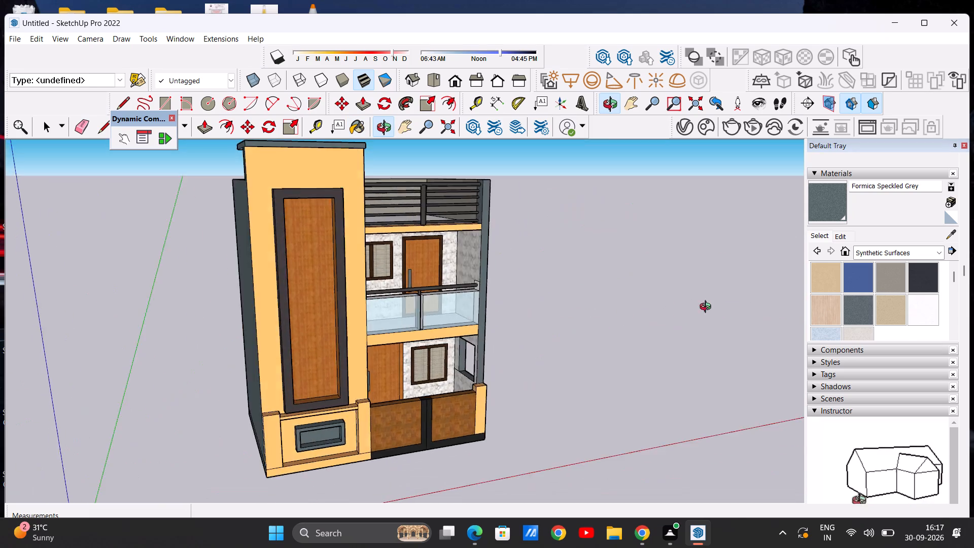
pyautogui.moveTo(708, 308); pyautogui.dragTo(707, 307, button='middle')
# Paint the top inner face of the ground-floor opening in the grey side wall with Formica Speckled Grey.
pyautogui.moveTo(695, 307); pyautogui.dragTo(237, 248, button='middle')
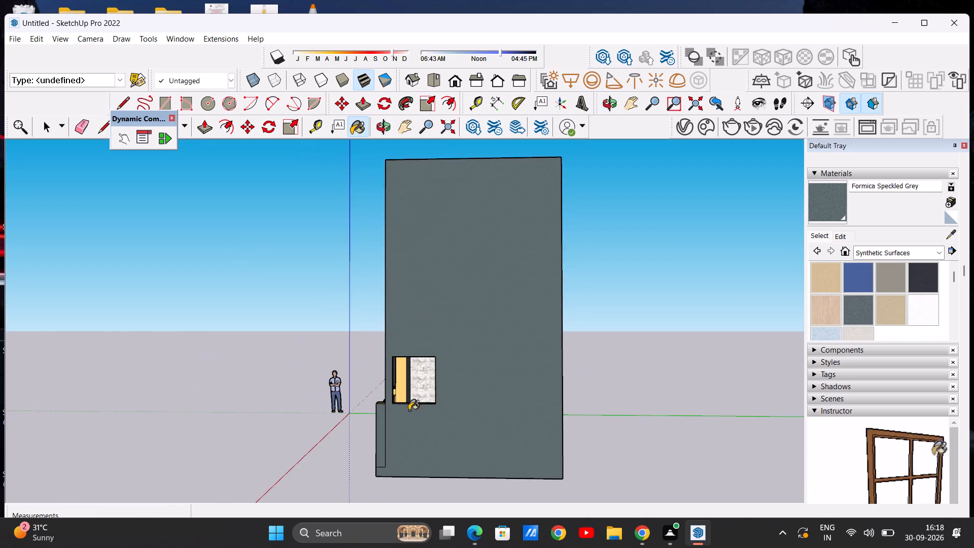
pyautogui.moveTo(410, 408); pyautogui.dragTo(436, 283, button='middle')
pyautogui.scroll(20, 464, 299)
pyautogui.scroll(3, 464, 299)
pyautogui.click(400, 289)
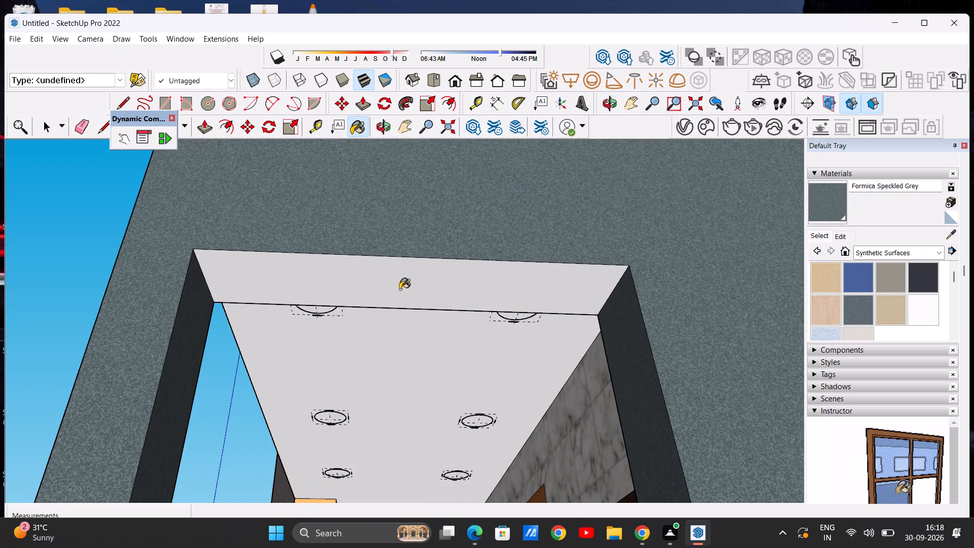
# Inspect the front facade from below, and the ground-floor porch's blinds window and side-wall opening.
pyautogui.scroll(-11, 396, 300)
pyautogui.scroll(1, 405, 291)
pyautogui.scroll(-3, 396, 316)
pyautogui.moveTo(375, 367); pyautogui.dragTo(666, 402, button='middle')
pyautogui.scroll(-5, 546, 365)
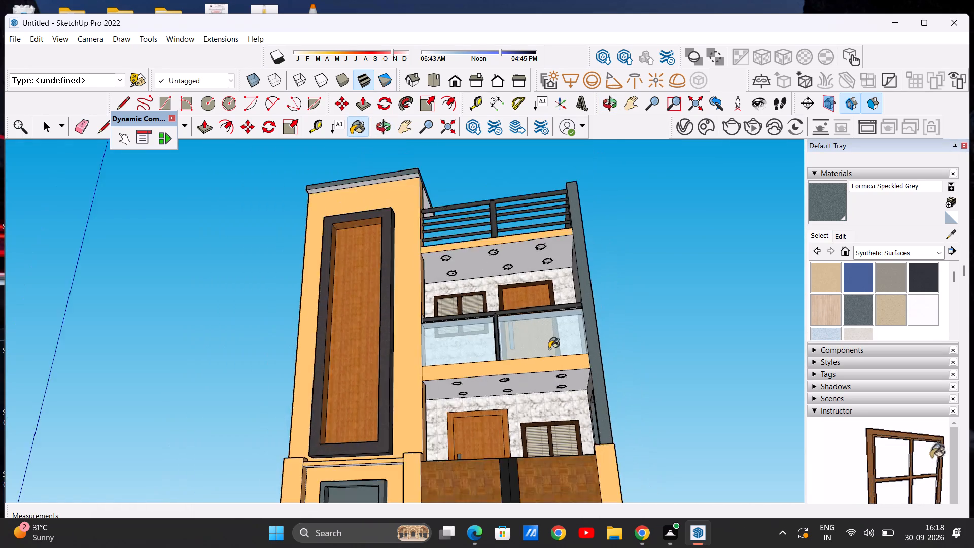
pyautogui.scroll(-4, 549, 349)
pyautogui.moveTo(545, 372); pyautogui.dragTo(628, 512, button='middle')
pyautogui.scroll(19, 569, 417)
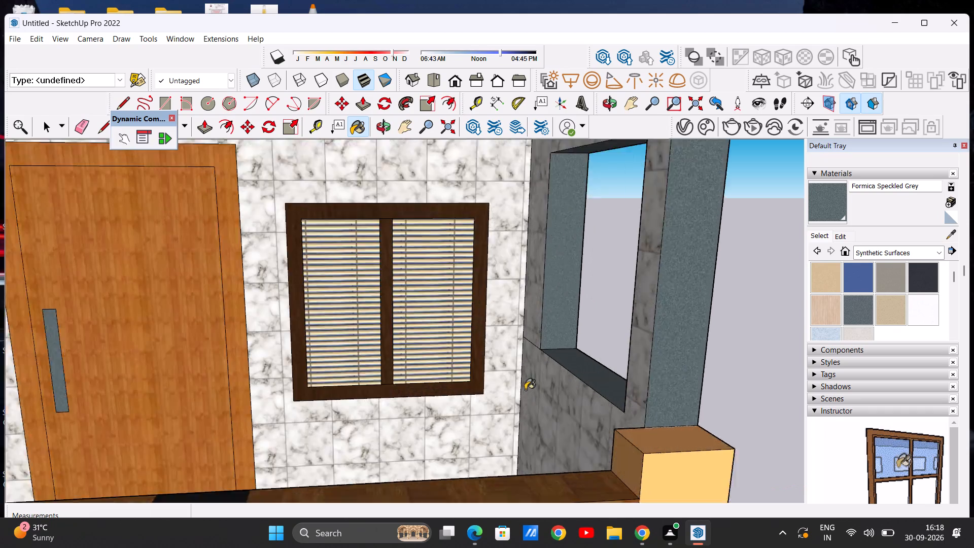
pyautogui.scroll(3, 525, 390)
pyautogui.scroll(-5, 528, 387)
pyautogui.moveTo(546, 369); pyautogui.dragTo(262, 412, button='middle')
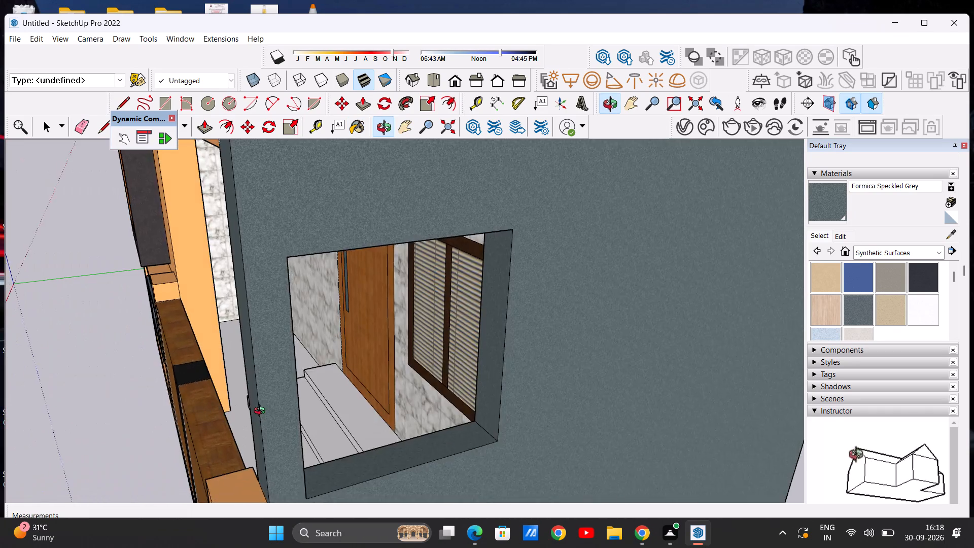
# Paint the porch steps' treads and the risers between them with Terrazzo Light Blue.
pyautogui.moveTo(262, 412); pyautogui.dragTo(404, 508, button='middle')
pyautogui.scroll(2, 313, 460)
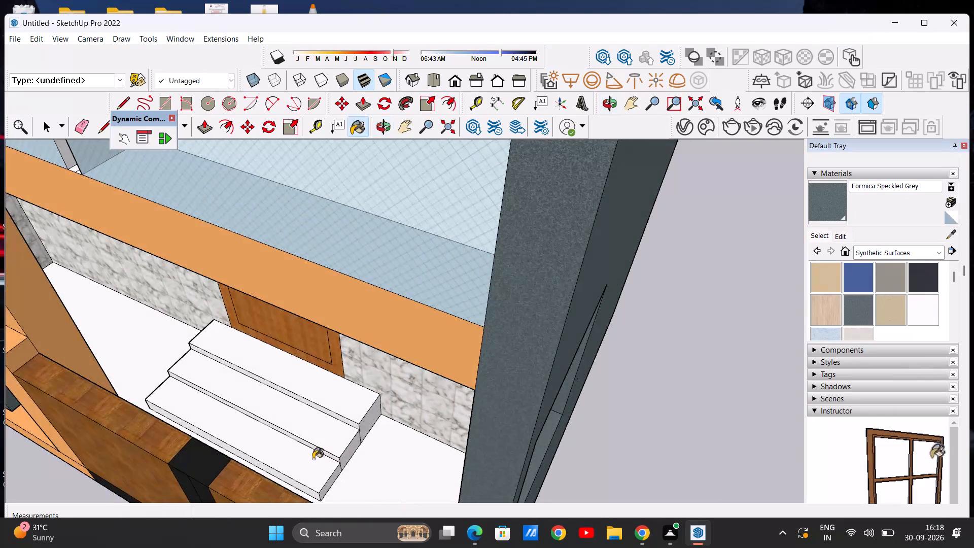
pyautogui.scroll(5, 313, 459)
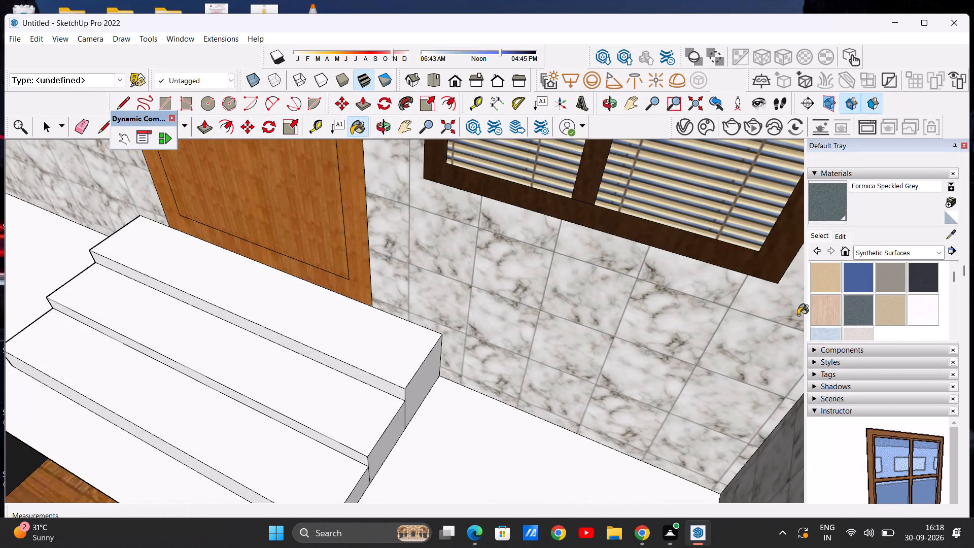
pyautogui.click(821, 332)
pyautogui.click(375, 326)
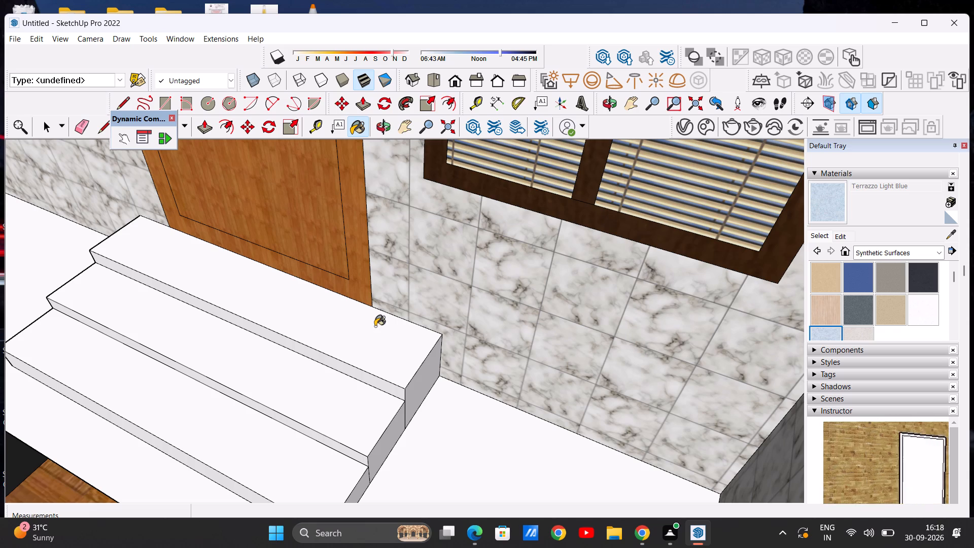
pyautogui.click(339, 366)
pyautogui.click(318, 409)
pyautogui.click(233, 424)
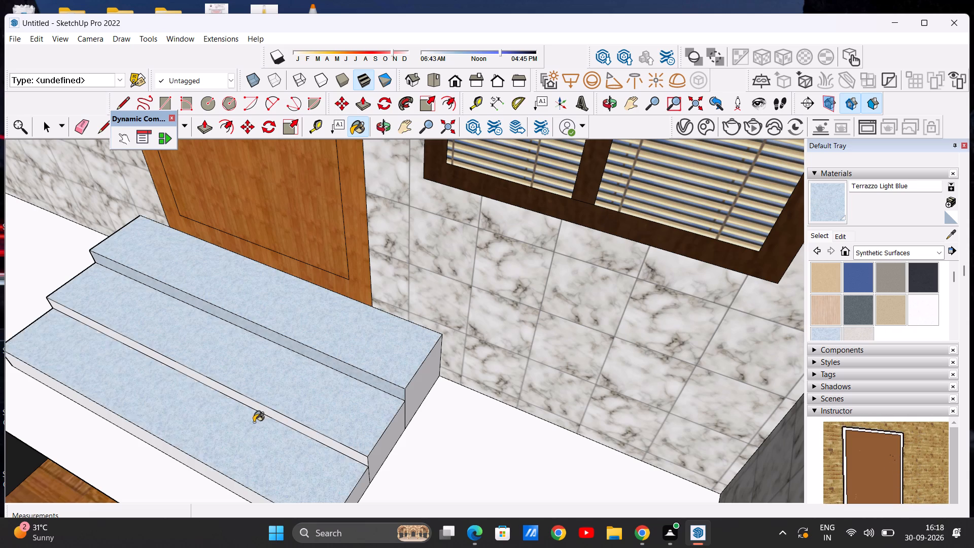
pyautogui.scroll(7, 278, 416)
pyautogui.click(267, 406)
# Paint the three end faces of the porch steps on the blinds-window side with Terrazzo Light Blue.
pyautogui.scroll(-14, 320, 363)
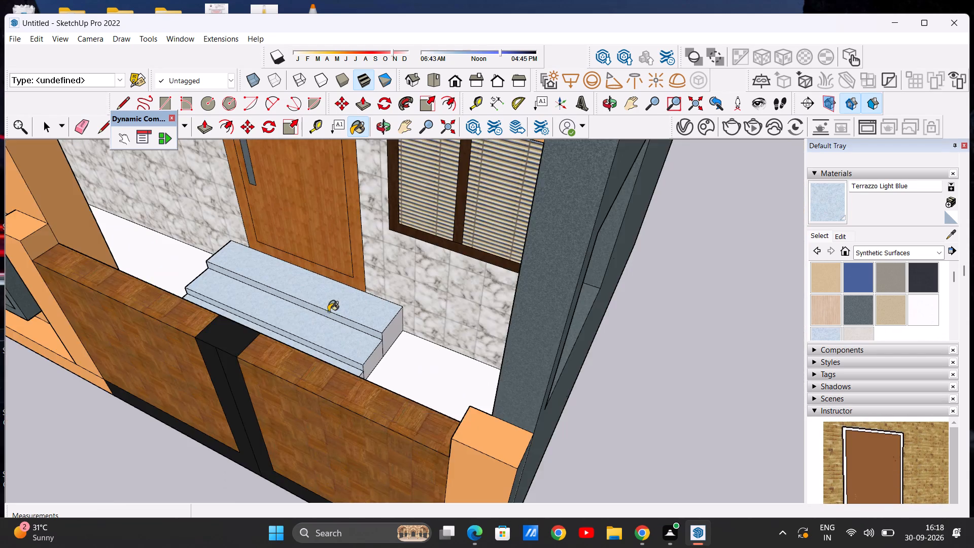
pyautogui.scroll(6, 269, 373)
pyautogui.moveTo(418, 313); pyautogui.dragTo(367, 355, button='middle')
pyautogui.scroll(6, 323, 354)
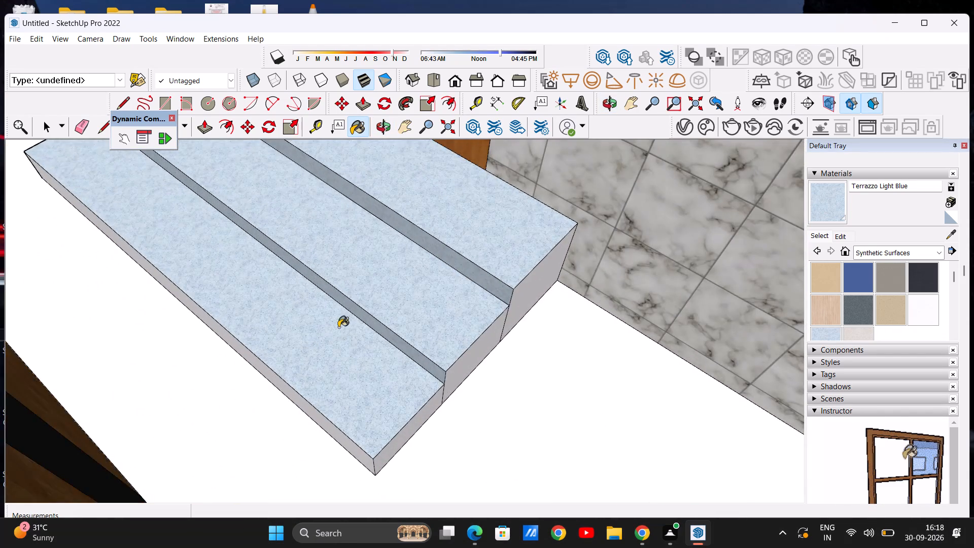
pyautogui.scroll(-4, 334, 282)
pyautogui.scroll(5, 314, 320)
pyautogui.click(312, 323)
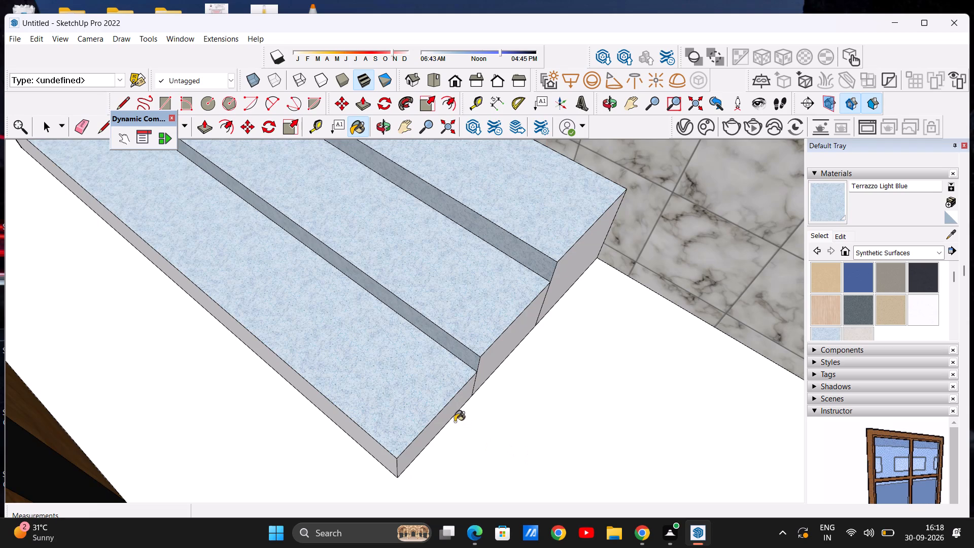
pyautogui.click(446, 416)
pyautogui.click(510, 345)
pyautogui.click(579, 262)
pyautogui.scroll(-2, 496, 330)
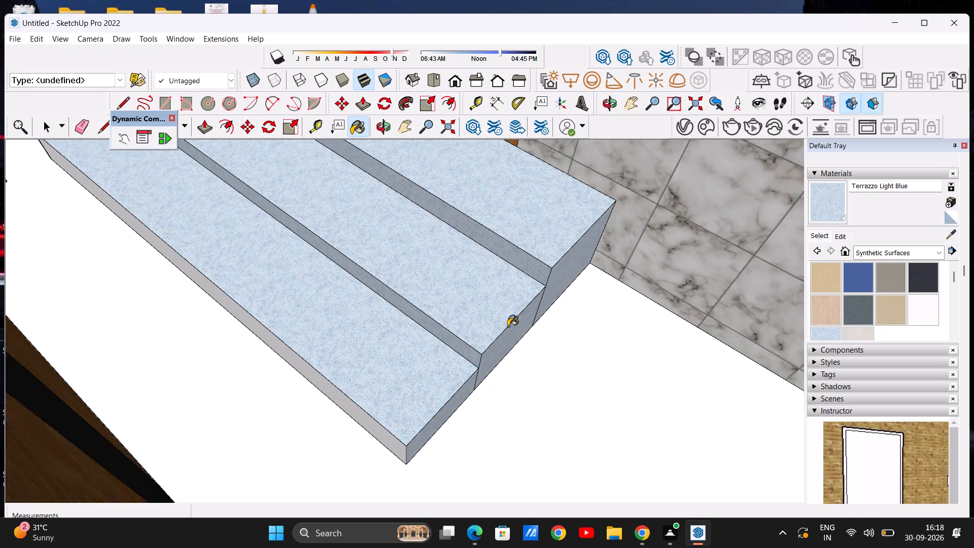
# Paint the tallest porch step's opposite end face, on the wood-panelled tower side, with Terrazzo Light Blue.
pyautogui.scroll(-17, 508, 326)
pyautogui.moveTo(489, 258); pyautogui.dragTo(435, 233, button='middle')
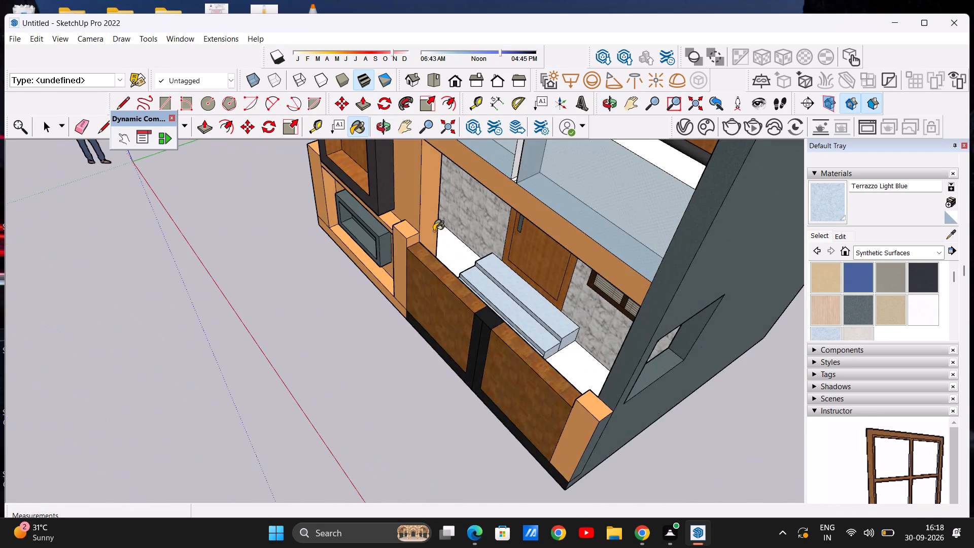
pyautogui.scroll(14, 442, 240)
pyautogui.moveTo(455, 261); pyautogui.dragTo(592, 249, button='middle')
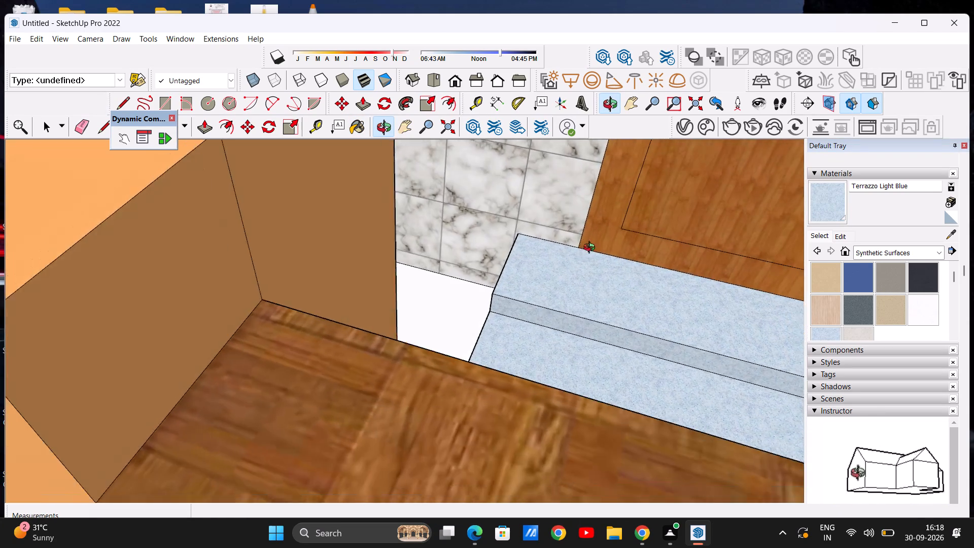
pyautogui.moveTo(592, 249); pyautogui.dragTo(515, 259, button='middle')
pyautogui.scroll(13, 508, 276)
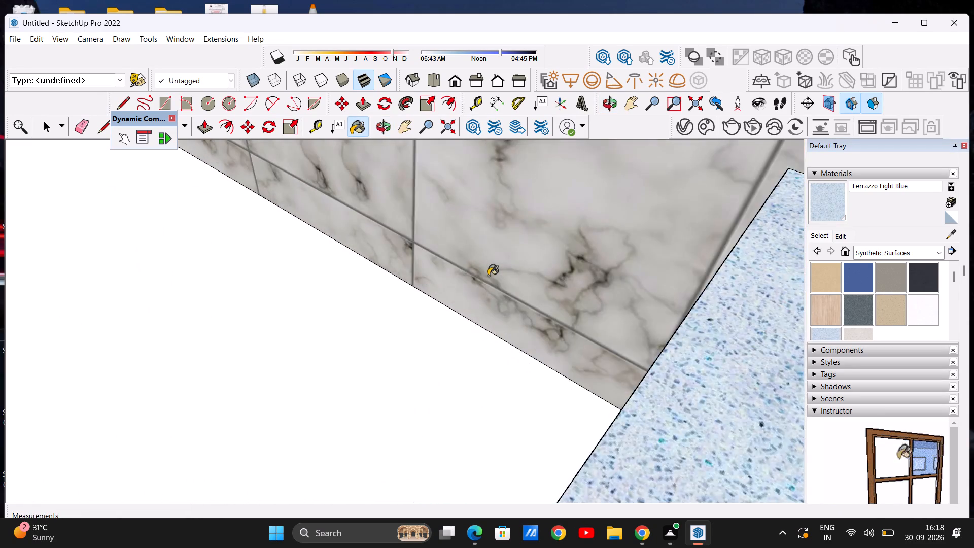
pyautogui.moveTo(529, 280); pyautogui.dragTo(683, 246, button='middle')
pyautogui.click(661, 248)
pyautogui.scroll(-8, 647, 247)
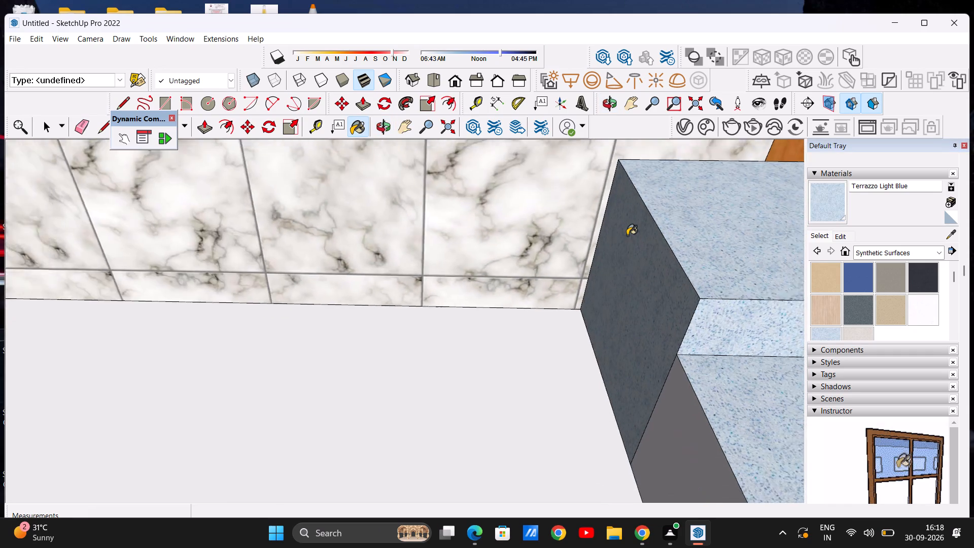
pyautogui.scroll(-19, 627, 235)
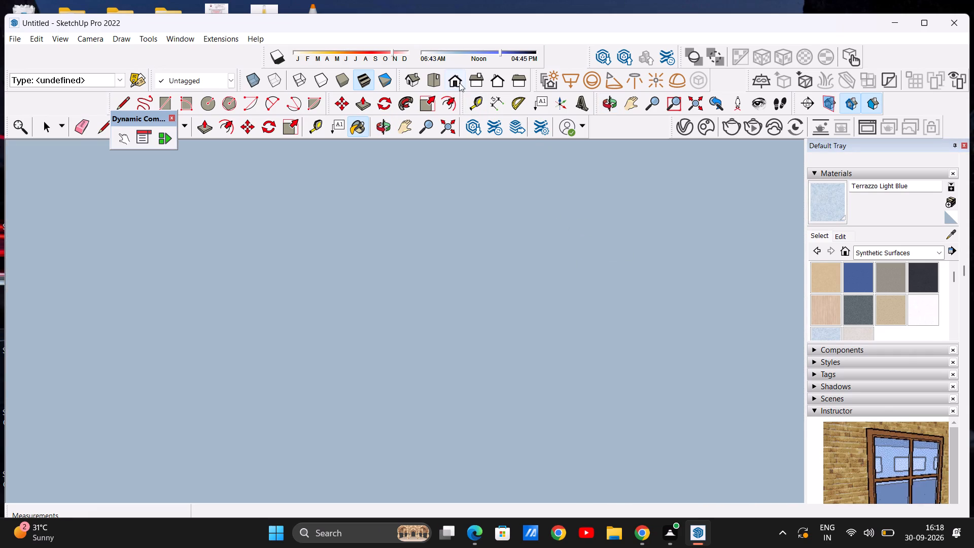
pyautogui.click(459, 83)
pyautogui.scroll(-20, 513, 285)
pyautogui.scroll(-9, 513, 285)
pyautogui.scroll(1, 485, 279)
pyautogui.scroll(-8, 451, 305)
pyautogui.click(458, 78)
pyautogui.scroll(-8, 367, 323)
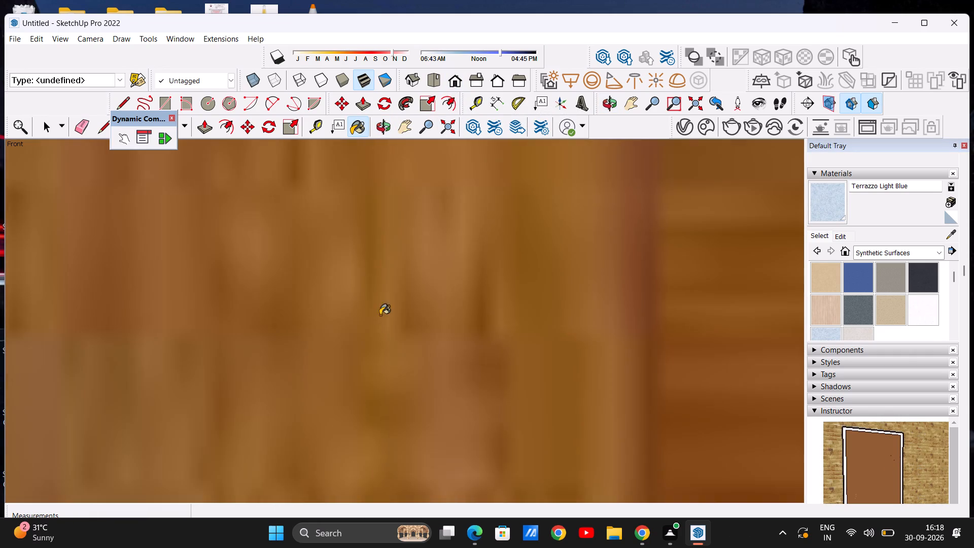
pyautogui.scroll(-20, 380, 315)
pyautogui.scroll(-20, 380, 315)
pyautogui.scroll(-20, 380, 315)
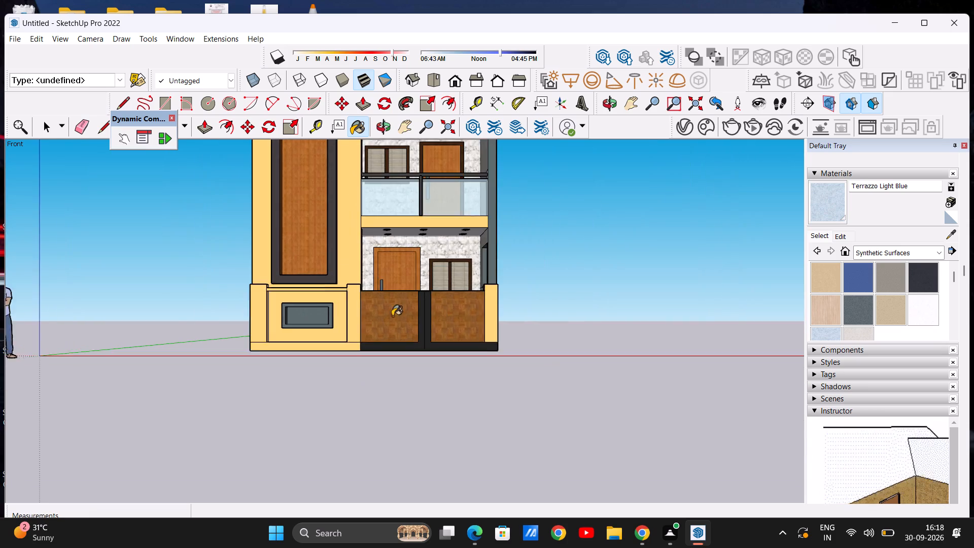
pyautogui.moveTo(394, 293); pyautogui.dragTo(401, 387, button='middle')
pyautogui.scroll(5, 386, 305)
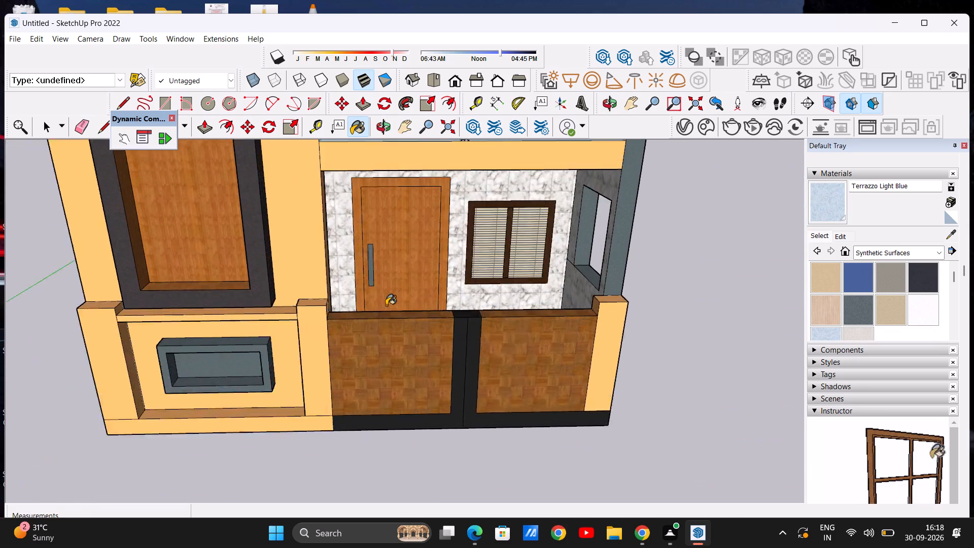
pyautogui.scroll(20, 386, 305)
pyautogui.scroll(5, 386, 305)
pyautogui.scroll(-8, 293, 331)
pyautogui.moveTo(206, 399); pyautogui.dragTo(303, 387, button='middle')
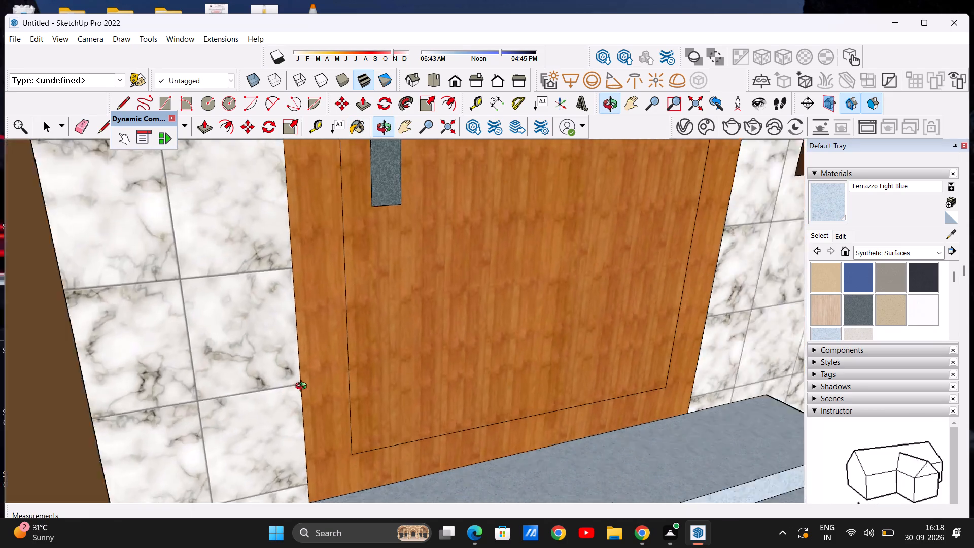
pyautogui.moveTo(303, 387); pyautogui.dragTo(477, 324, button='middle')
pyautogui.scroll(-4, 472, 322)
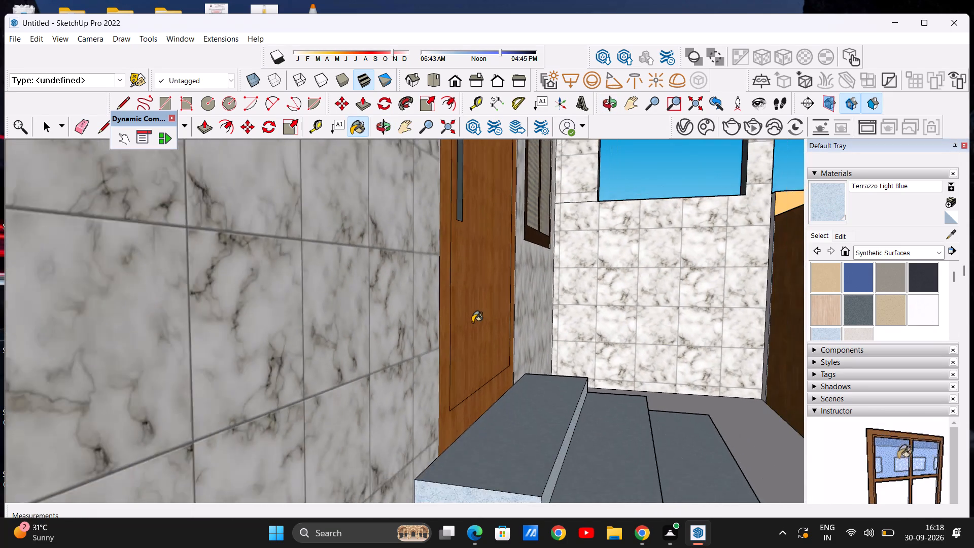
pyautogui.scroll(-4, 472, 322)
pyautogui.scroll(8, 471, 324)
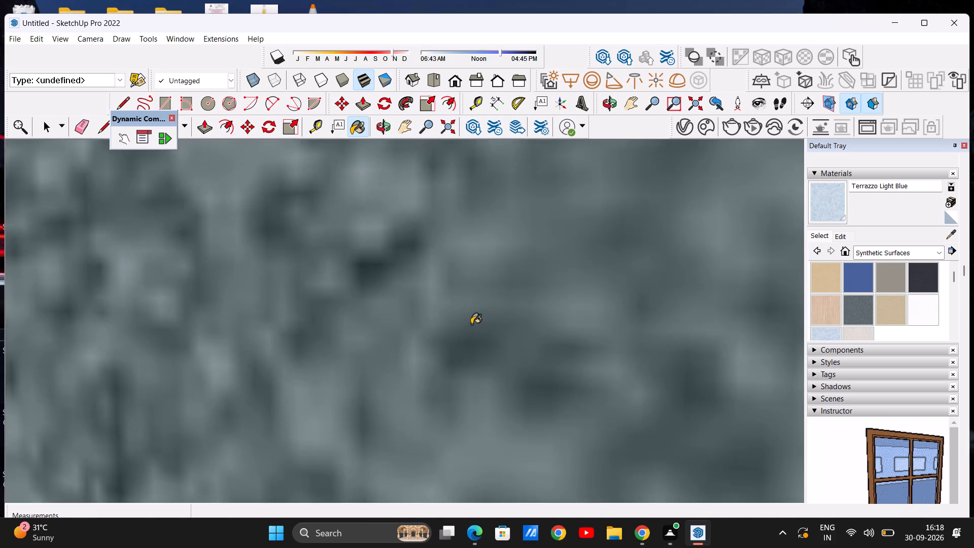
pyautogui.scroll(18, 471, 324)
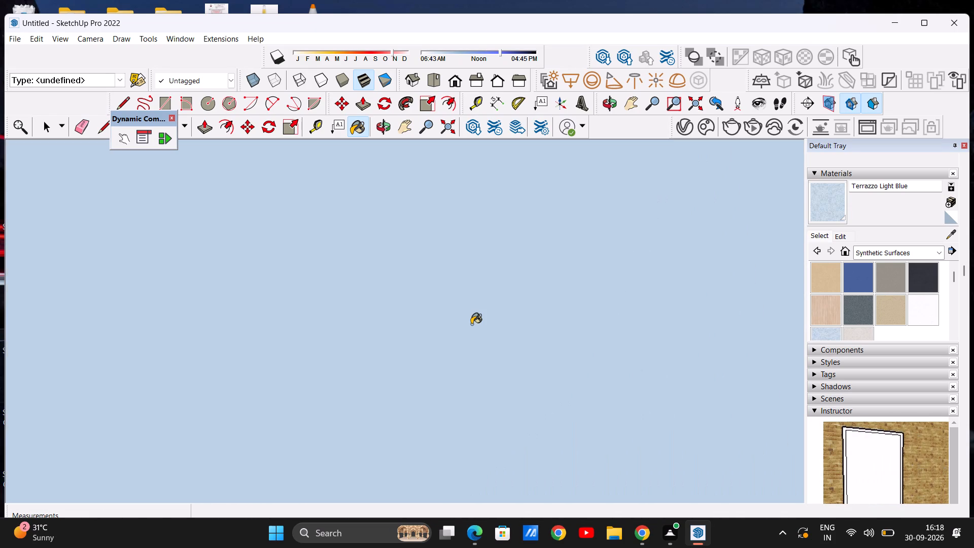
# Paint the end faces of the middle and lowest porch steps on the tower side with Terrazzo Light Blue.
pyautogui.click(456, 77)
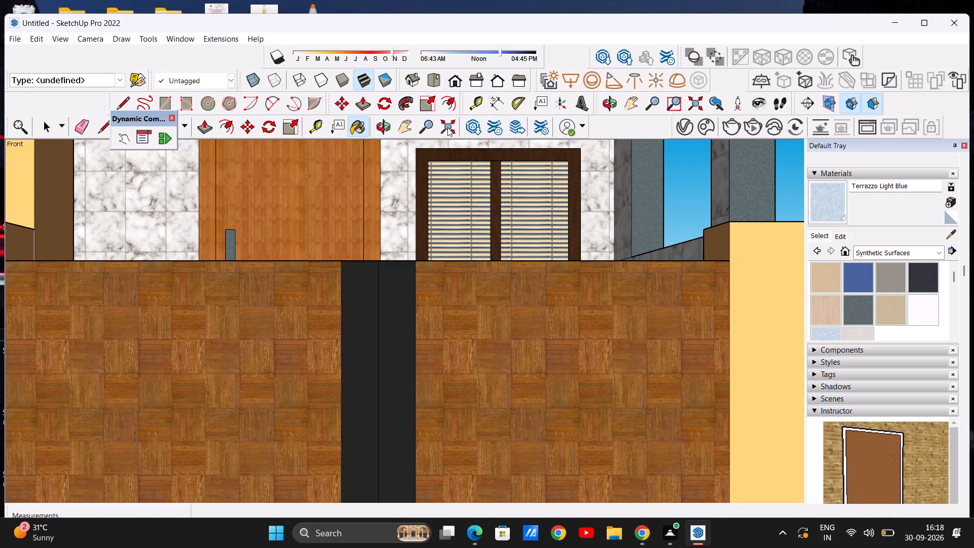
pyautogui.scroll(-3, 427, 355)
pyautogui.moveTo(220, 285); pyautogui.dragTo(394, 462, button='middle')
pyautogui.scroll(1, 287, 382)
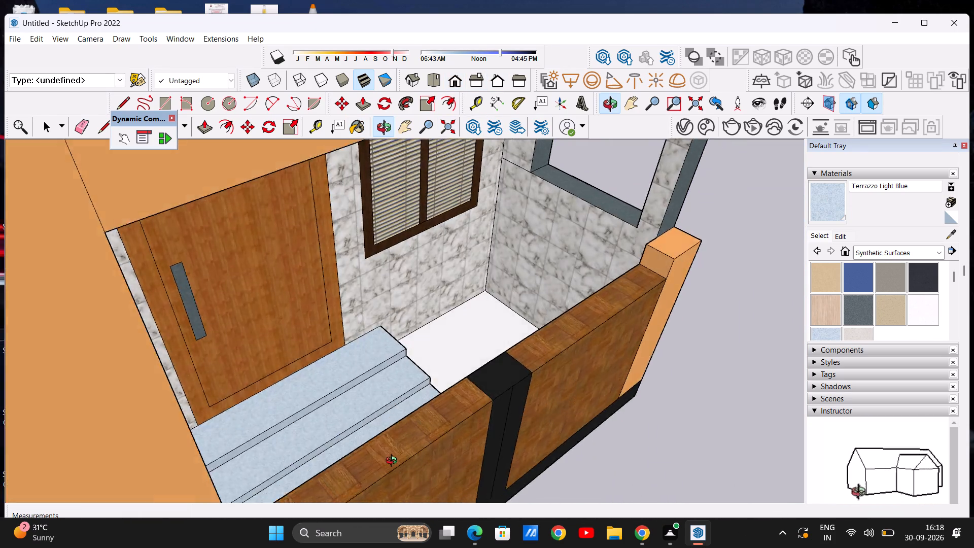
pyautogui.moveTo(394, 462); pyautogui.dragTo(298, 448, button='middle')
pyautogui.scroll(14, 228, 384)
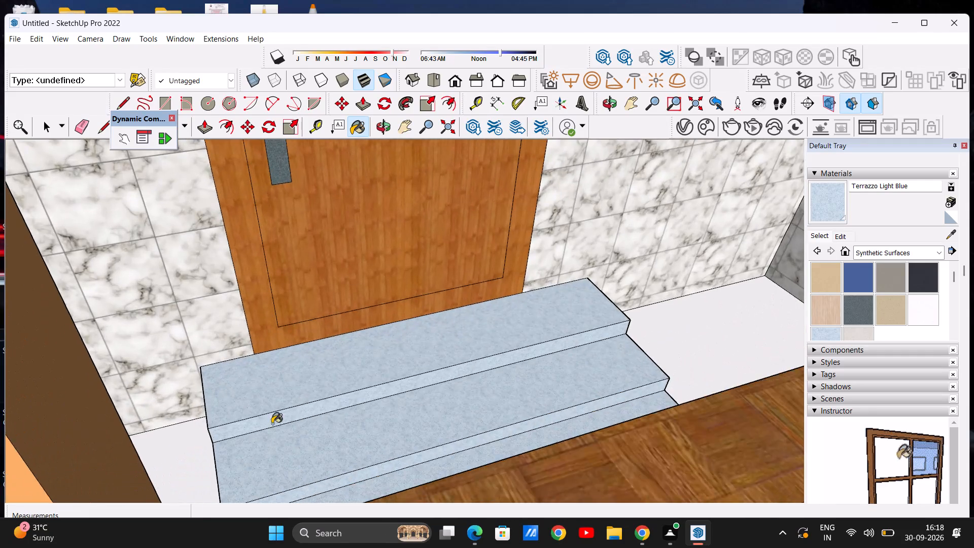
pyautogui.scroll(4, 272, 424)
pyautogui.moveTo(161, 430); pyautogui.dragTo(420, 272, button='middle')
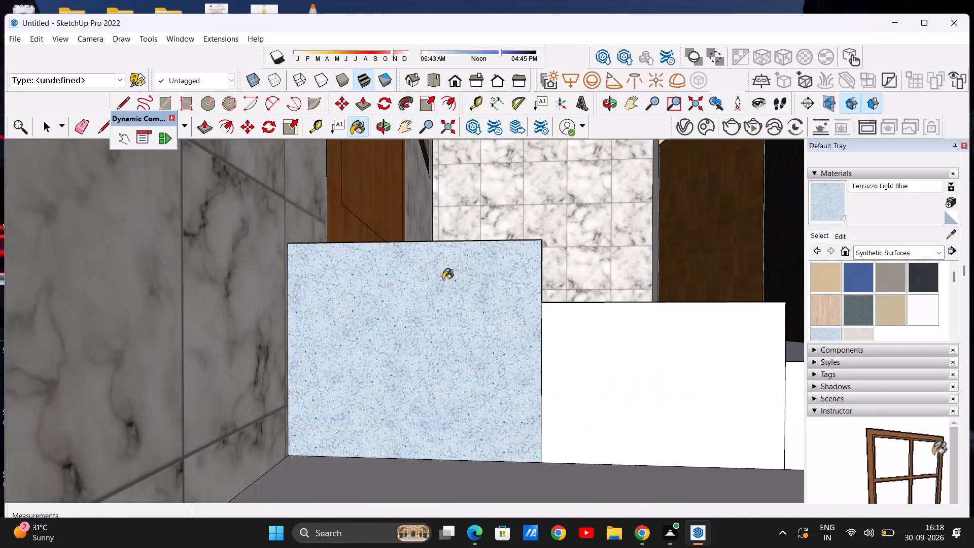
pyautogui.click(603, 381)
pyautogui.scroll(-4, 468, 375)
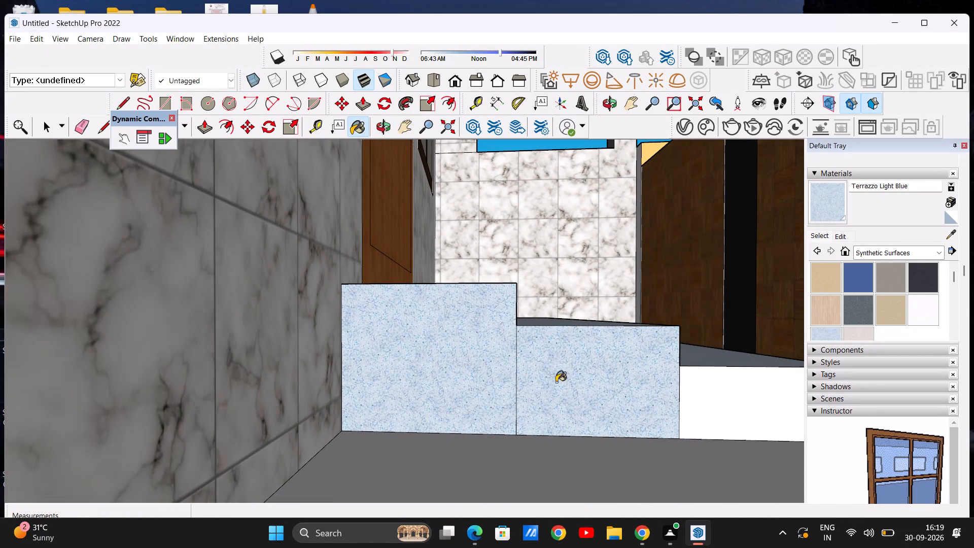
pyautogui.click(734, 403)
pyautogui.press('space')
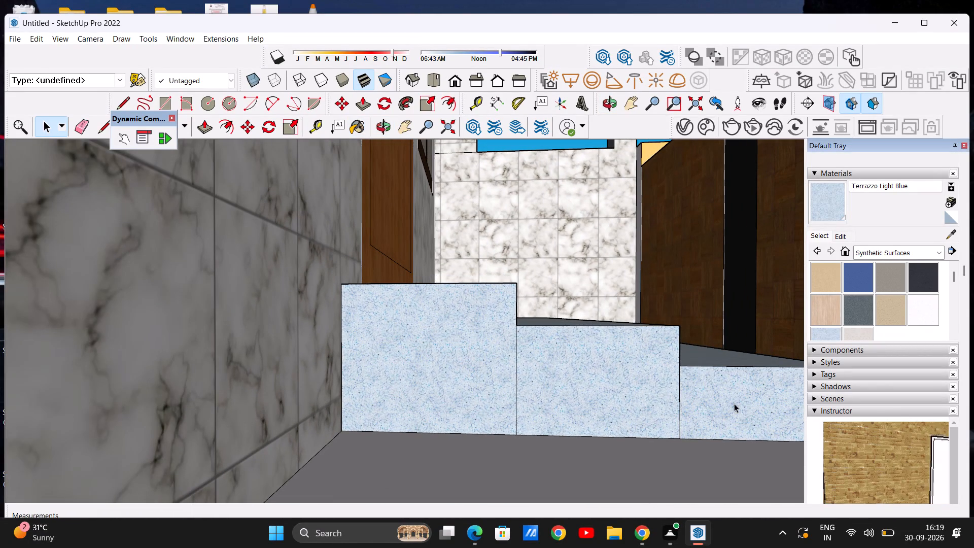
# Check the whole house from a distance, from the plain grey side wall around to the front.
pyautogui.scroll(-11, 225, 343)
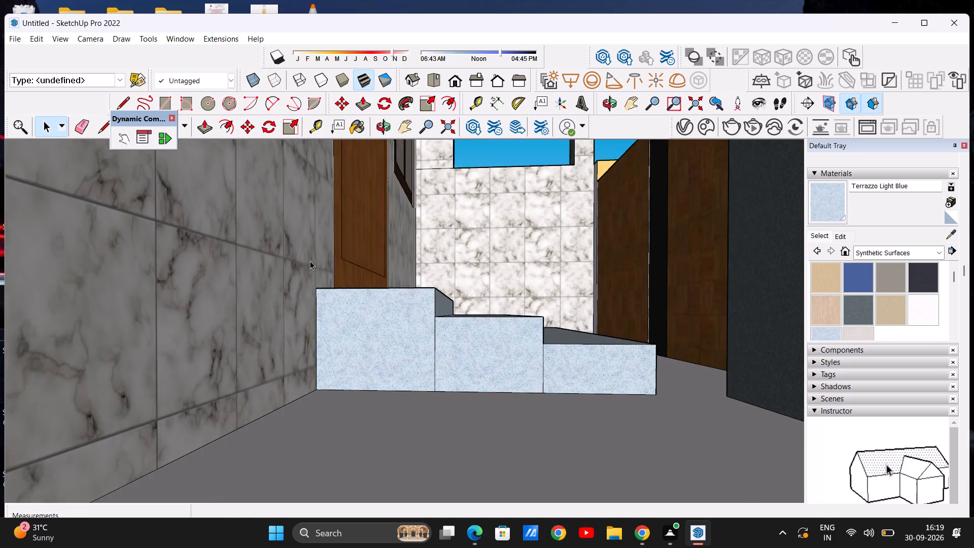
pyautogui.scroll(-14, 310, 261)
pyautogui.scroll(-16, 436, 289)
pyautogui.scroll(1, 449, 324)
pyautogui.scroll(-10, 452, 332)
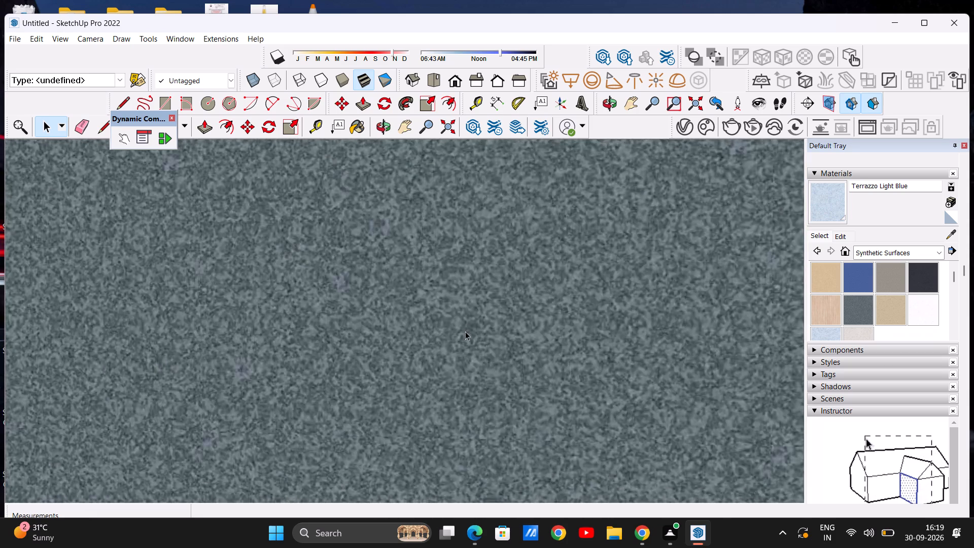
pyautogui.scroll(-20, 465, 331)
pyautogui.scroll(-3, 465, 331)
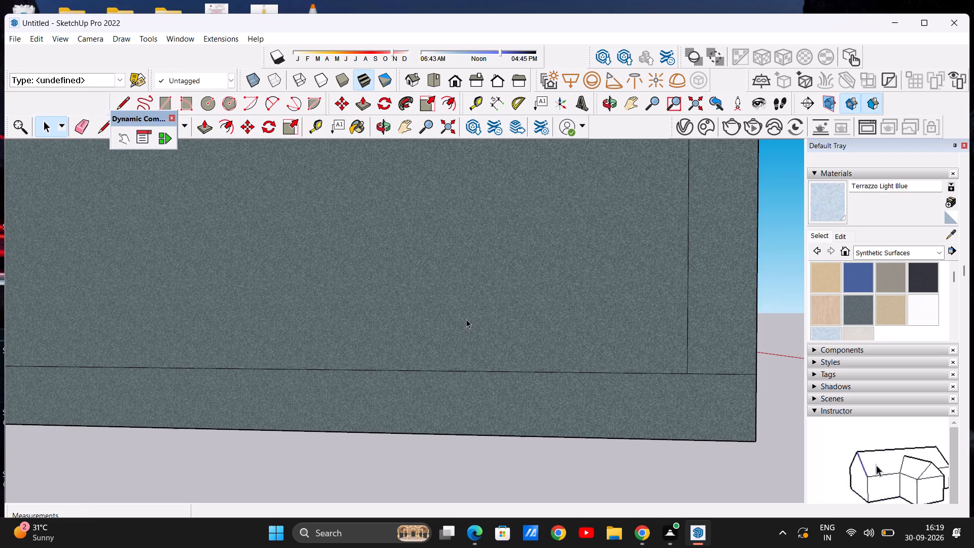
pyautogui.scroll(-20, 466, 319)
pyautogui.scroll(-10, 466, 319)
pyautogui.scroll(4, 470, 231)
pyautogui.scroll(-15, 439, 314)
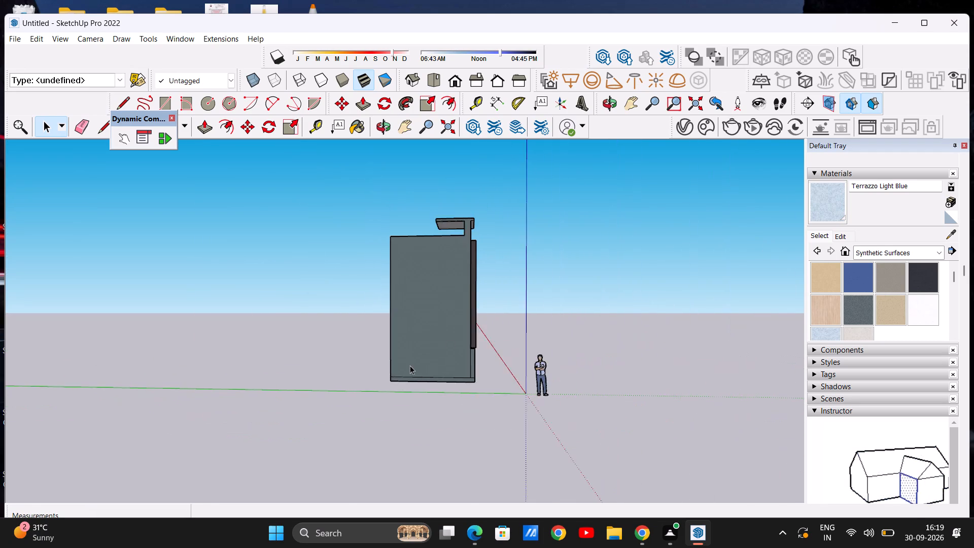
pyautogui.moveTo(478, 332); pyautogui.dragTo(77, 332, button='middle')
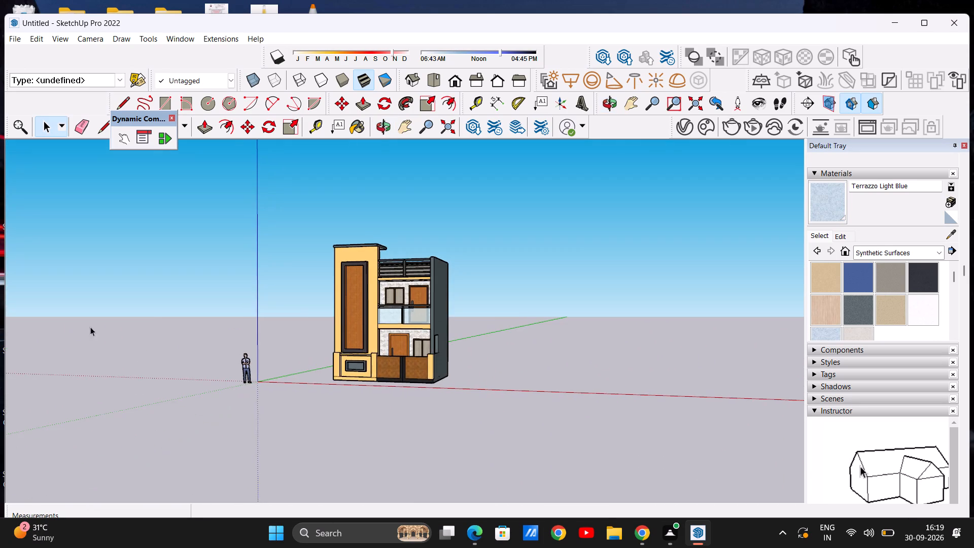
# Examine the front facade's glass-railed balcony, ceiling lights and ground-floor porch from several angles.
pyautogui.scroll(20, 384, 310)
pyautogui.scroll(2, 384, 310)
pyautogui.scroll(-8, 423, 371)
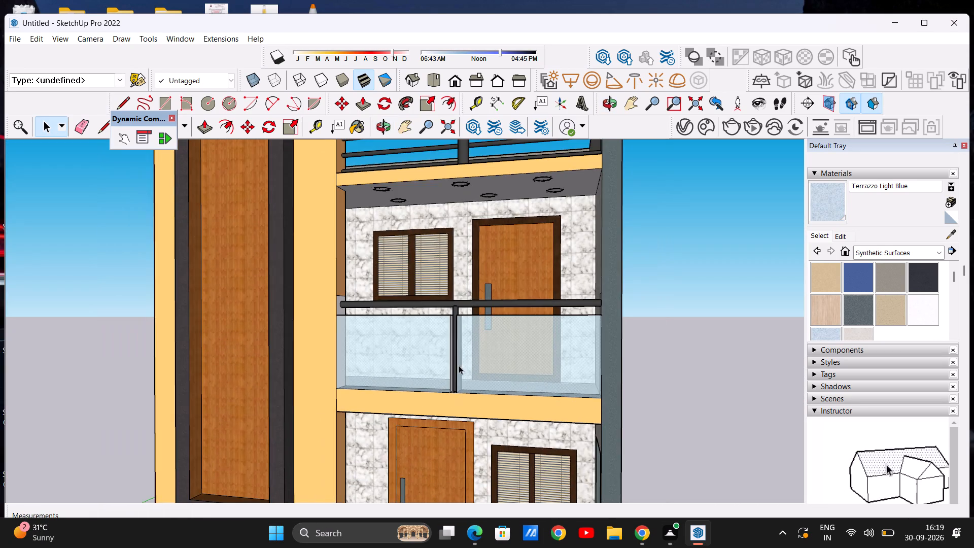
pyautogui.moveTo(460, 368); pyautogui.dragTo(423, 339, button='middle')
pyautogui.scroll(-1, 423, 340)
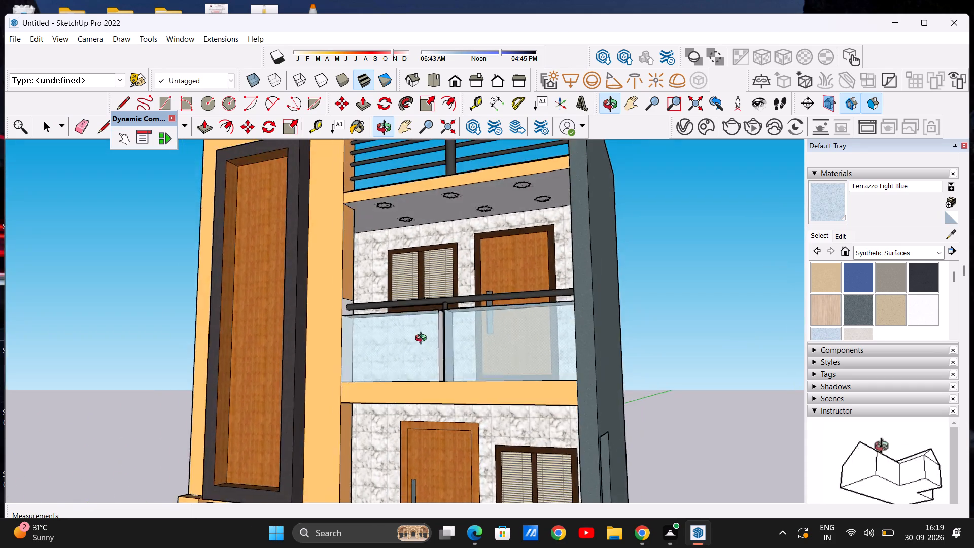
pyautogui.moveTo(423, 339); pyautogui.dragTo(471, 435, button='middle')
pyautogui.scroll(-11, 466, 288)
pyautogui.moveTo(462, 298); pyautogui.dragTo(549, 249, button='middle')
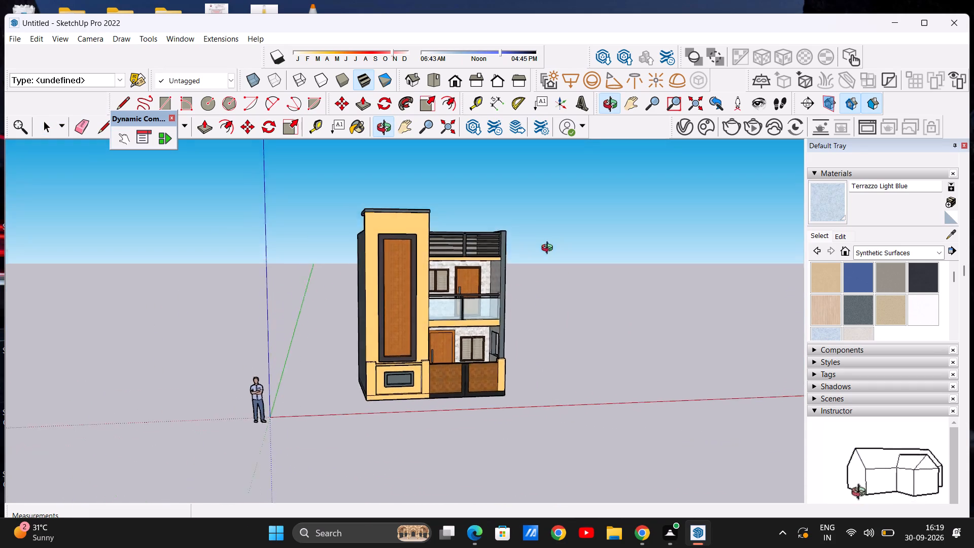
pyautogui.moveTo(549, 249); pyautogui.dragTo(658, 229, button='middle')
pyautogui.scroll(15, 445, 285)
pyautogui.scroll(-2, 433, 305)
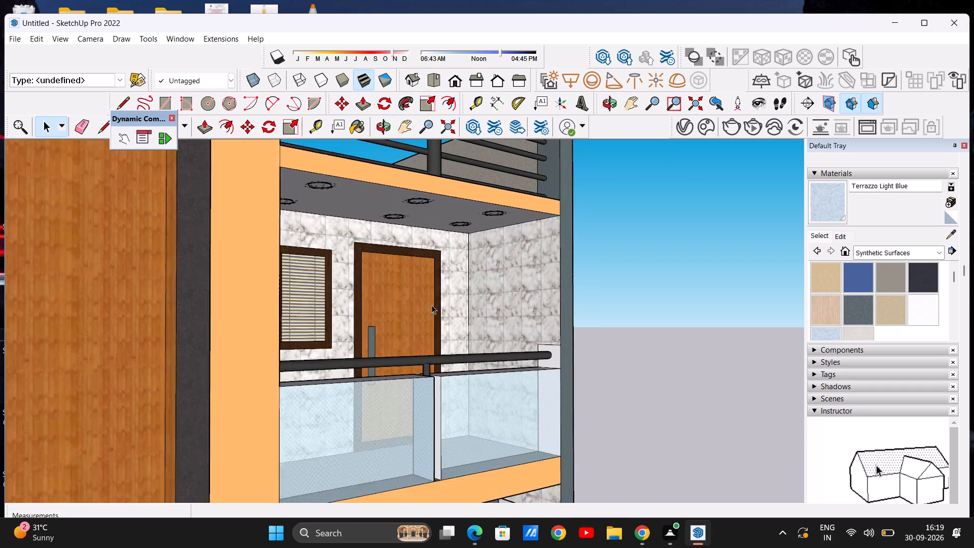
pyautogui.scroll(-1, 432, 305)
pyautogui.moveTo(462, 304); pyautogui.dragTo(318, 312, button='middle')
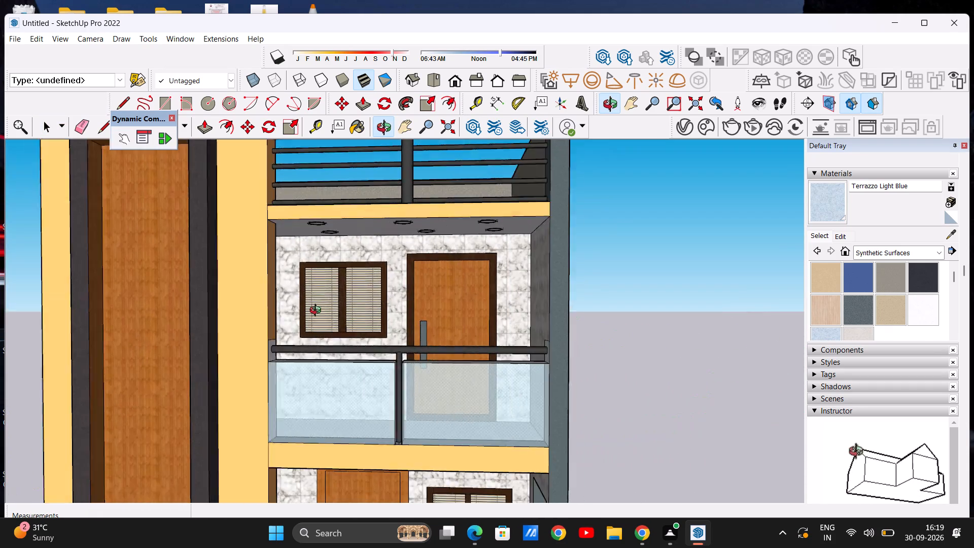
pyautogui.moveTo(318, 312); pyautogui.dragTo(344, 305, button='middle')
pyautogui.scroll(-14, 294, 299)
pyautogui.scroll(16, 342, 351)
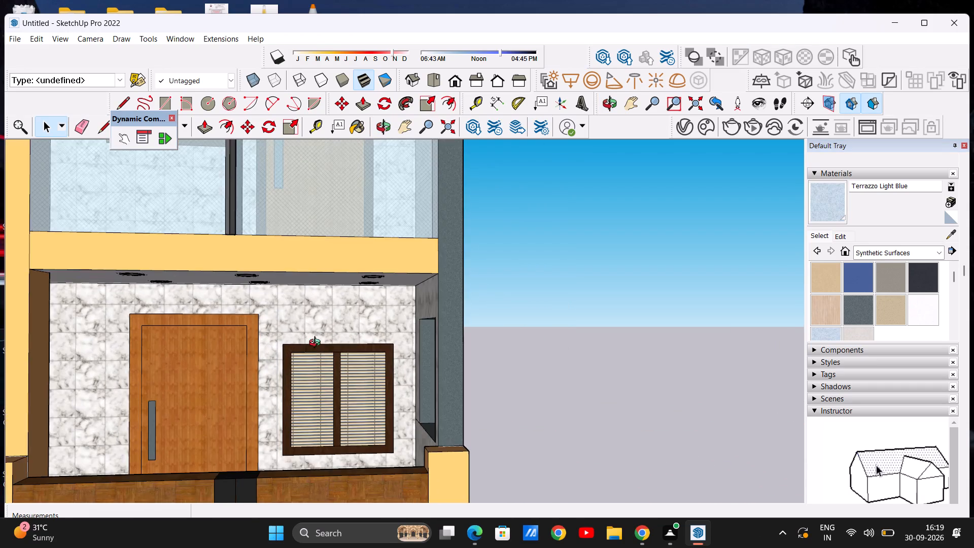
pyautogui.moveTo(318, 344); pyautogui.dragTo(324, 354, button='middle')
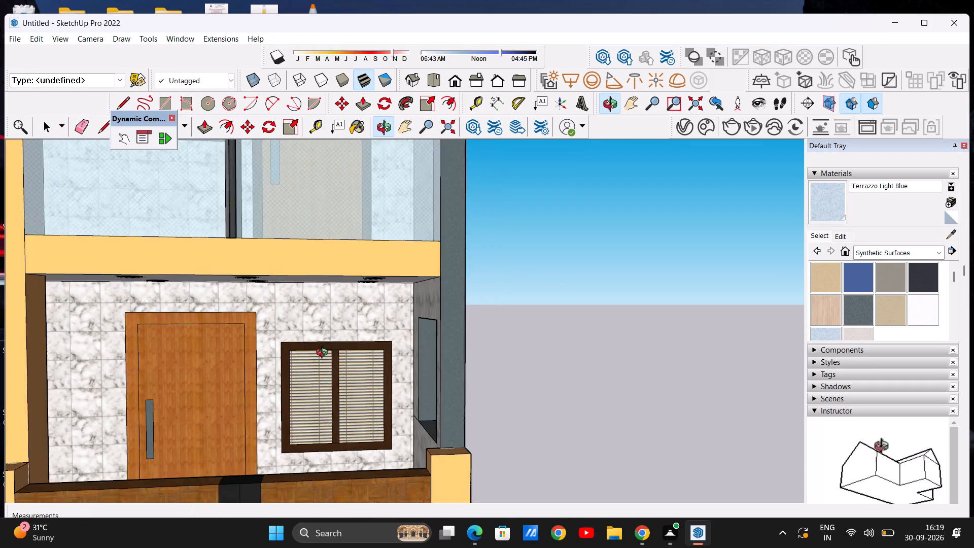
pyautogui.moveTo(324, 354); pyautogui.dragTo(320, 349, button='middle')
pyautogui.scroll(-16, 329, 343)
pyautogui.scroll(5, 301, 356)
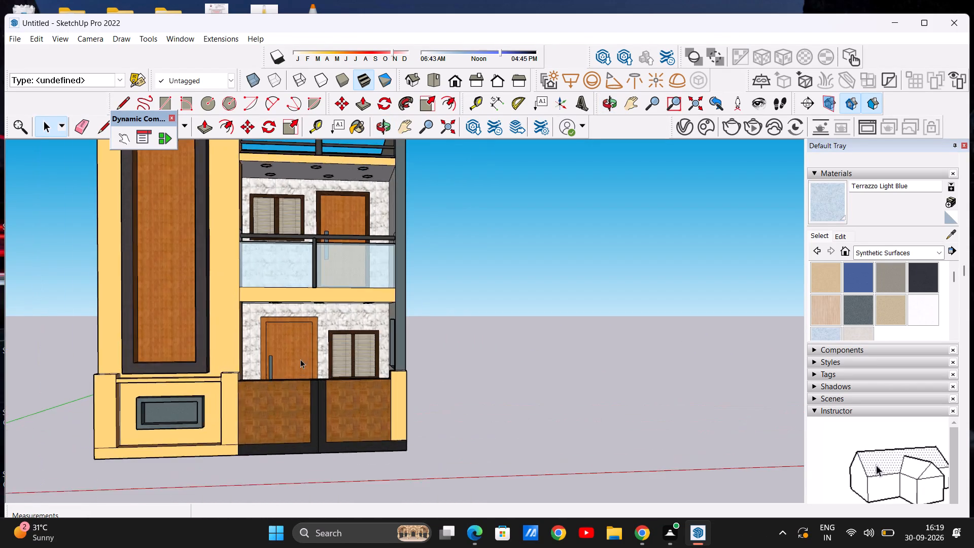
# Examine the ground-floor porch, the side wall's window opening and the front facade from several angles.
pyautogui.scroll(8, 300, 359)
pyautogui.moveTo(261, 351); pyautogui.dragTo(2, 360, button='middle')
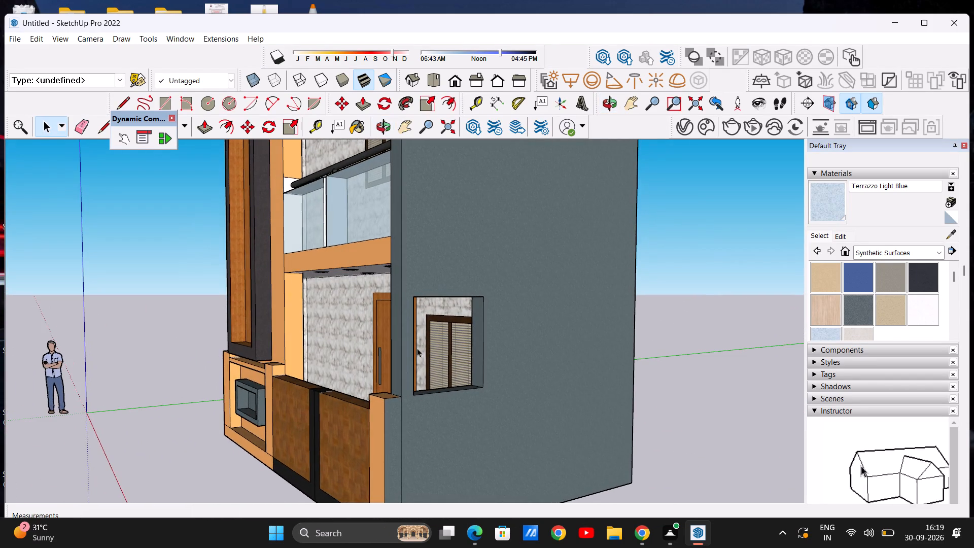
pyautogui.moveTo(447, 345); pyautogui.dragTo(728, 331, button='middle')
pyautogui.moveTo(463, 333); pyautogui.dragTo(330, 347, button='middle')
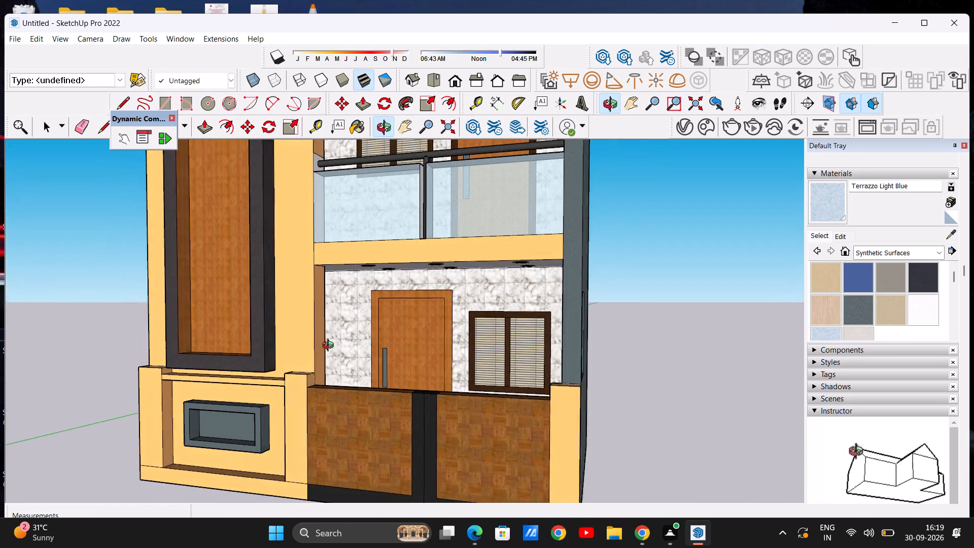
pyautogui.moveTo(330, 347); pyautogui.dragTo(299, 352, button='middle')
pyautogui.scroll(-5, 513, 301)
pyautogui.moveTo(503, 307); pyautogui.dragTo(245, 320, button='middle')
pyautogui.scroll(20, 374, 333)
pyautogui.scroll(3, 374, 333)
pyautogui.scroll(-20, 443, 322)
pyautogui.scroll(-4, 443, 322)
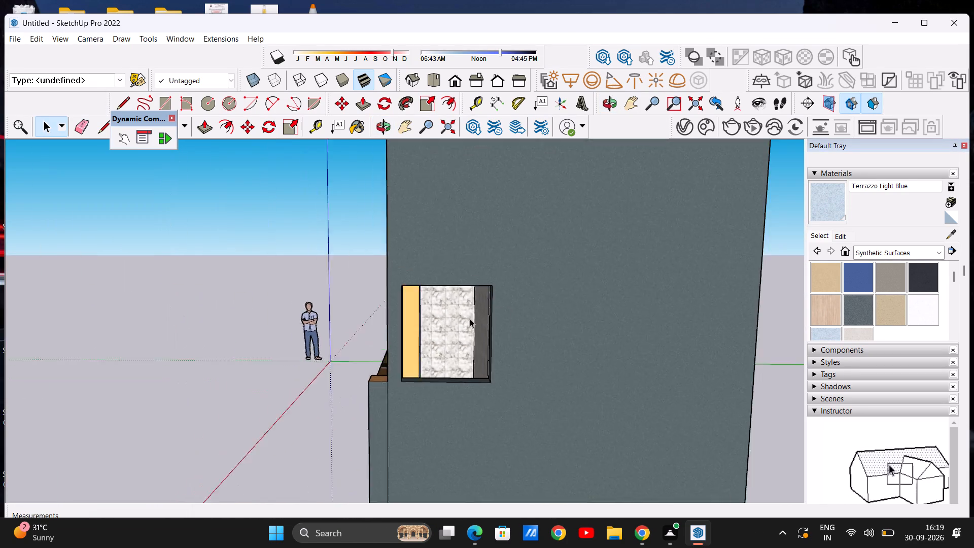
pyautogui.scroll(-2, 470, 319)
pyautogui.moveTo(371, 332); pyautogui.dragTo(749, 332, button='middle')
pyautogui.moveTo(395, 334); pyautogui.dragTo(550, 341, button='middle')
pyautogui.scroll(7, 477, 302)
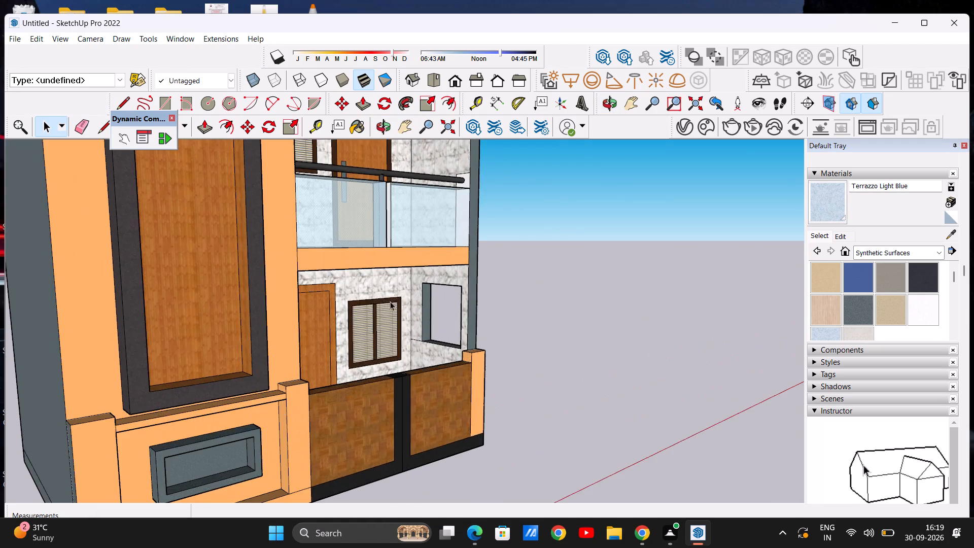
pyautogui.scroll(16, 412, 294)
pyautogui.scroll(-20, 371, 339)
pyautogui.scroll(-6, 371, 339)
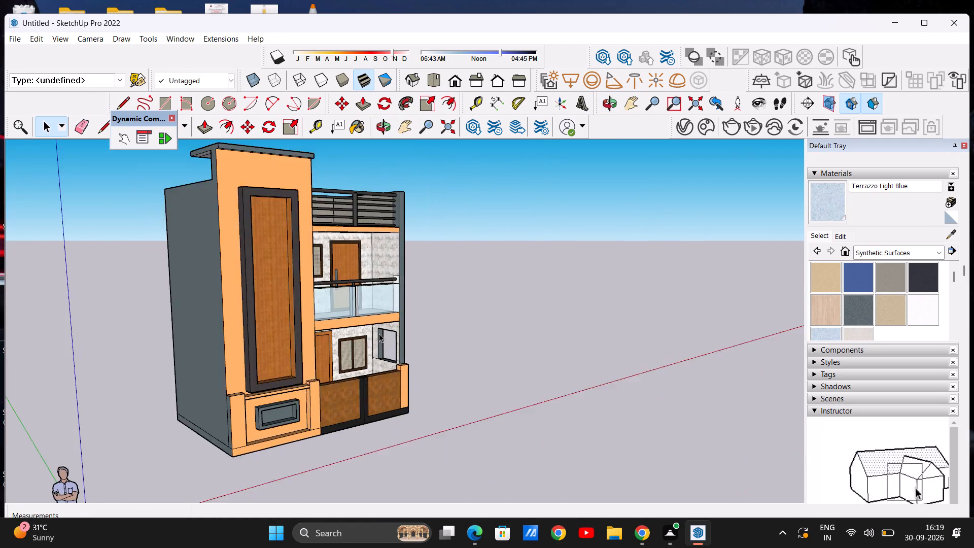
pyautogui.moveTo(425, 337); pyautogui.dragTo(255, 321, button='middle')
pyautogui.middleClick(255, 319)
pyautogui.scroll(7, 376, 316)
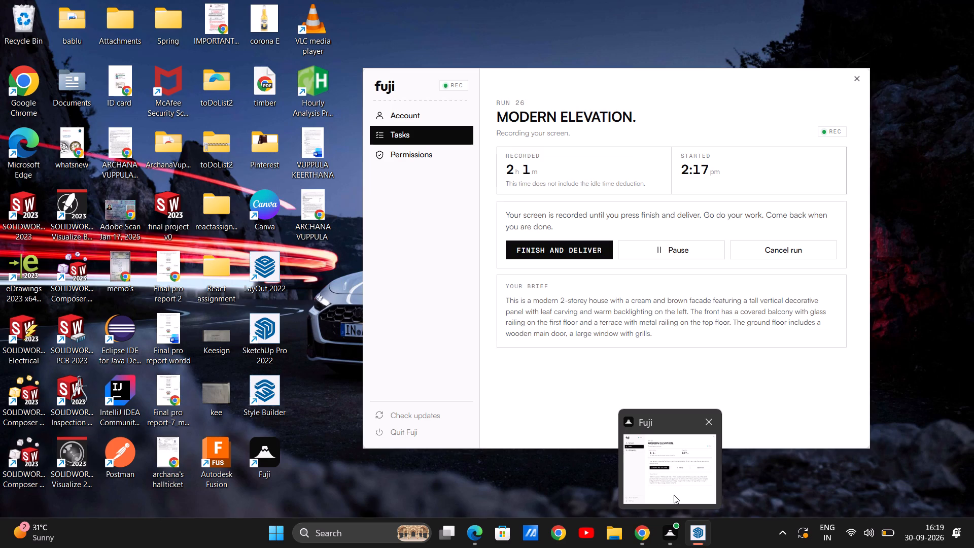
pyautogui.click(691, 474)
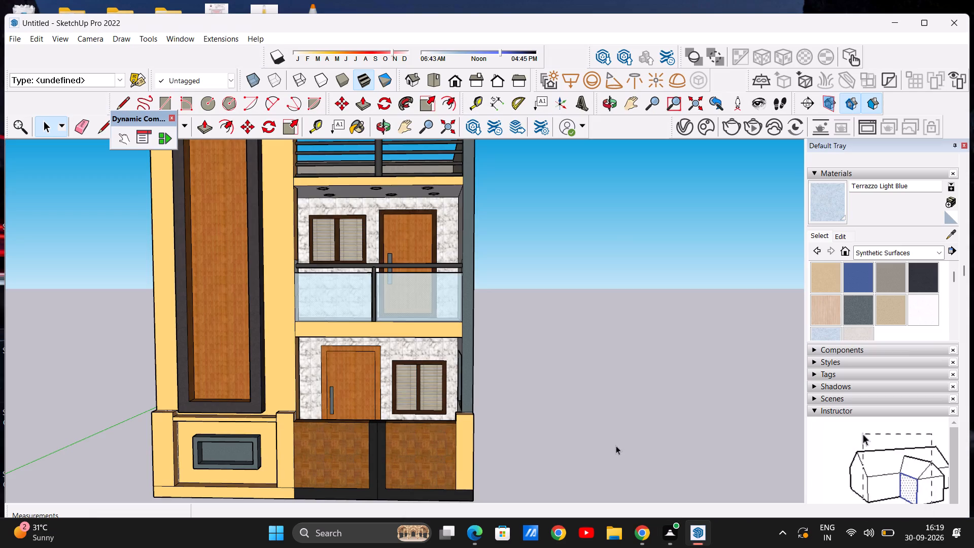
# Paint the blank roof terrace floor inside the parapet walls with Formica Graystone.
pyautogui.scroll(-13, 460, 408)
pyautogui.scroll(14, 392, 351)
pyautogui.scroll(-5, 387, 348)
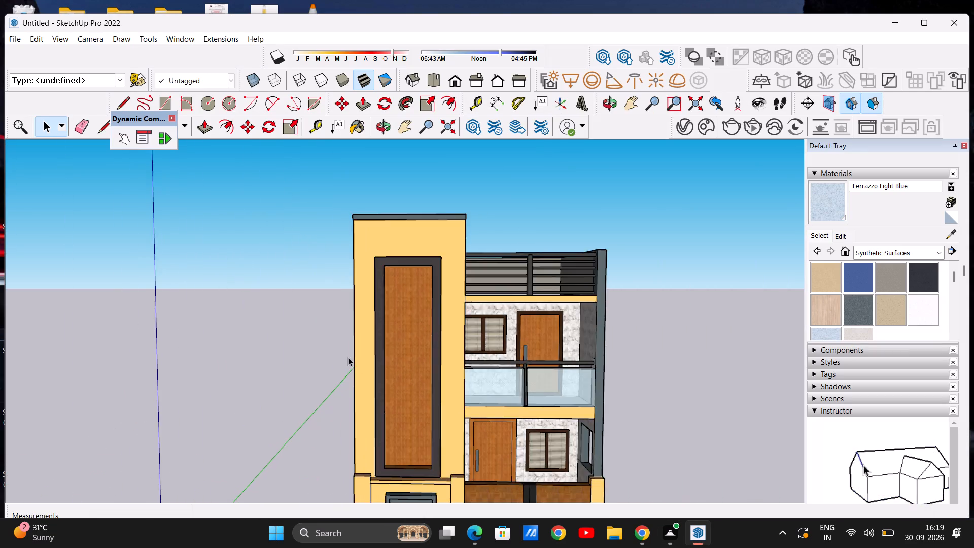
pyautogui.scroll(-6, 348, 357)
pyautogui.moveTo(592, 306); pyautogui.dragTo(266, 465, button='middle')
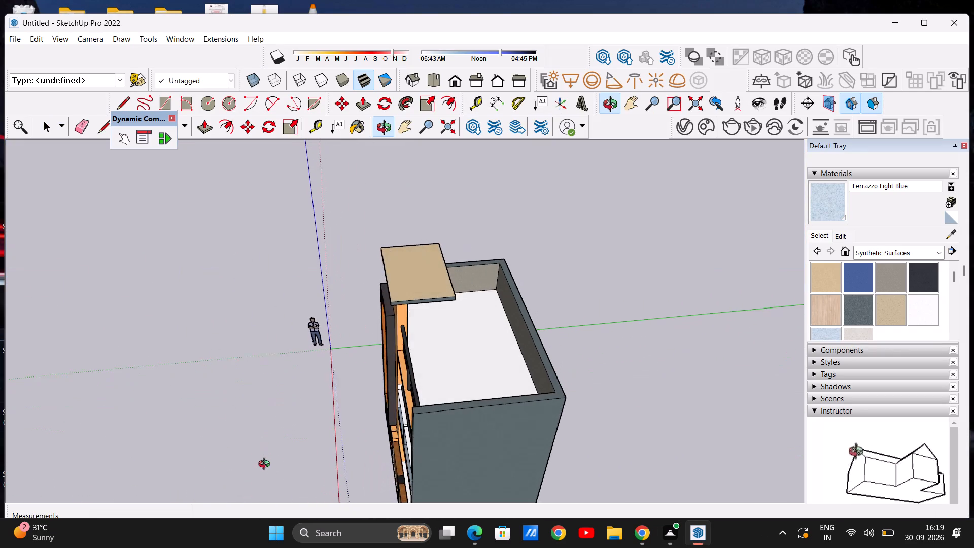
pyautogui.moveTo(266, 465); pyautogui.dragTo(261, 471, button='middle')
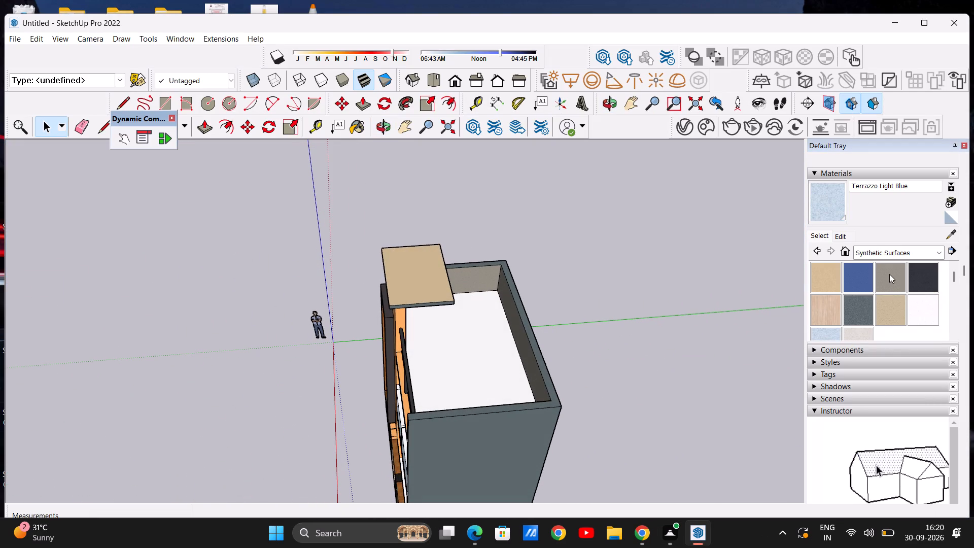
pyautogui.click(890, 274)
pyautogui.click(476, 355)
# Check the whole house from above, from a distance and up close along the front facade.
pyautogui.scroll(-5, 498, 345)
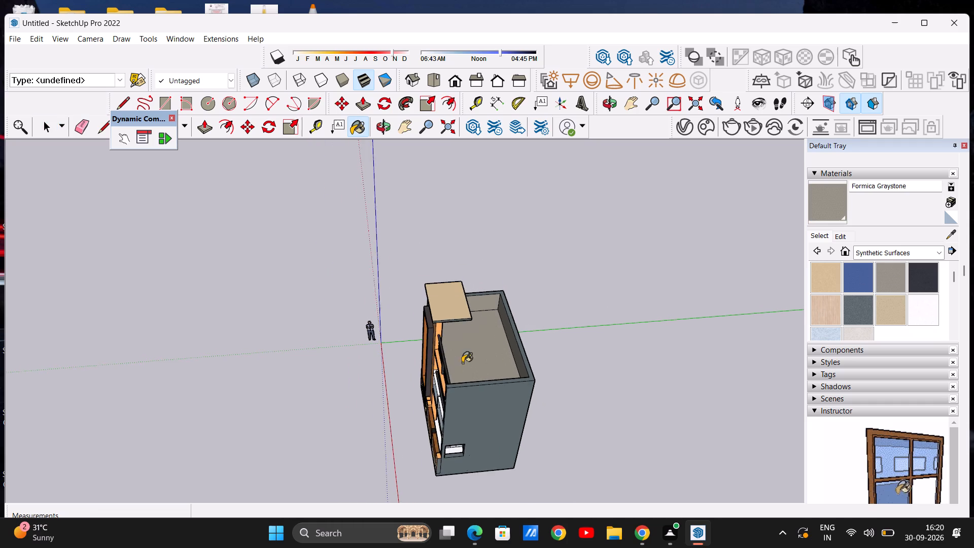
pyautogui.scroll(9, 446, 375)
pyautogui.moveTo(439, 375); pyautogui.dragTo(784, 328, button='middle')
pyautogui.moveTo(567, 444); pyautogui.dragTo(534, 317, button='middle')
pyautogui.scroll(-12, 533, 324)
pyautogui.scroll(7, 349, 422)
pyautogui.scroll(-6, 358, 404)
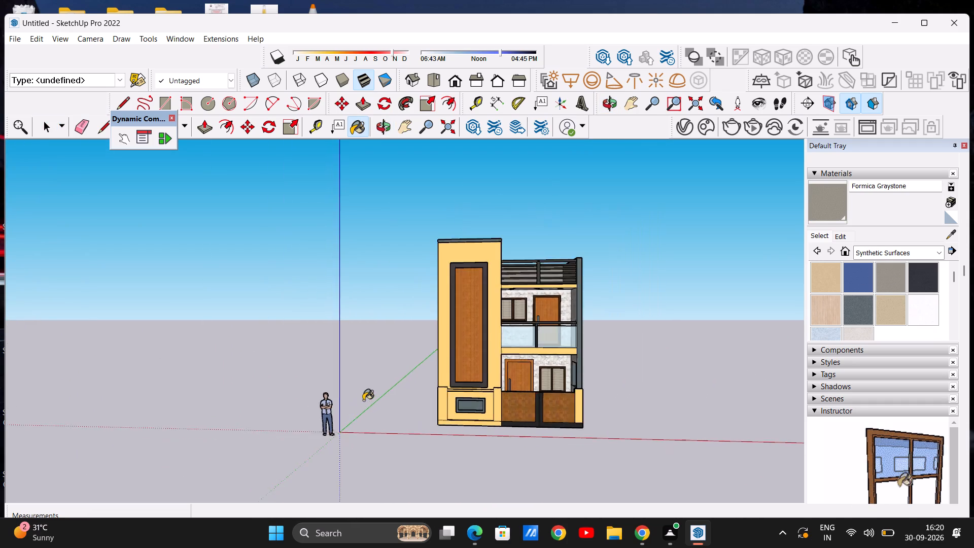
pyautogui.scroll(8, 464, 389)
pyautogui.press('space')
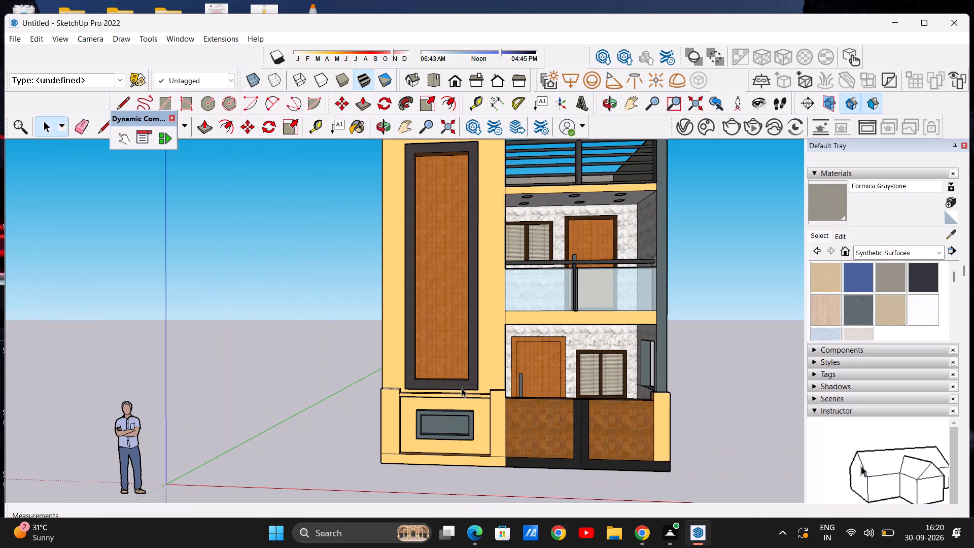
pyautogui.scroll(-7, 274, 354)
pyautogui.scroll(-5, 475, 271)
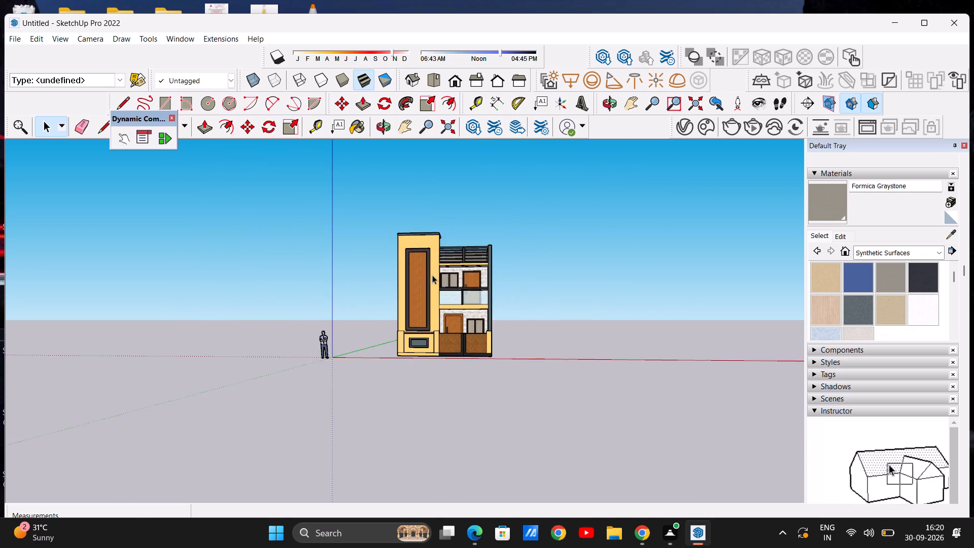
pyautogui.scroll(5, 432, 275)
pyautogui.moveTo(401, 296); pyautogui.dragTo(360, 352, button='middle')
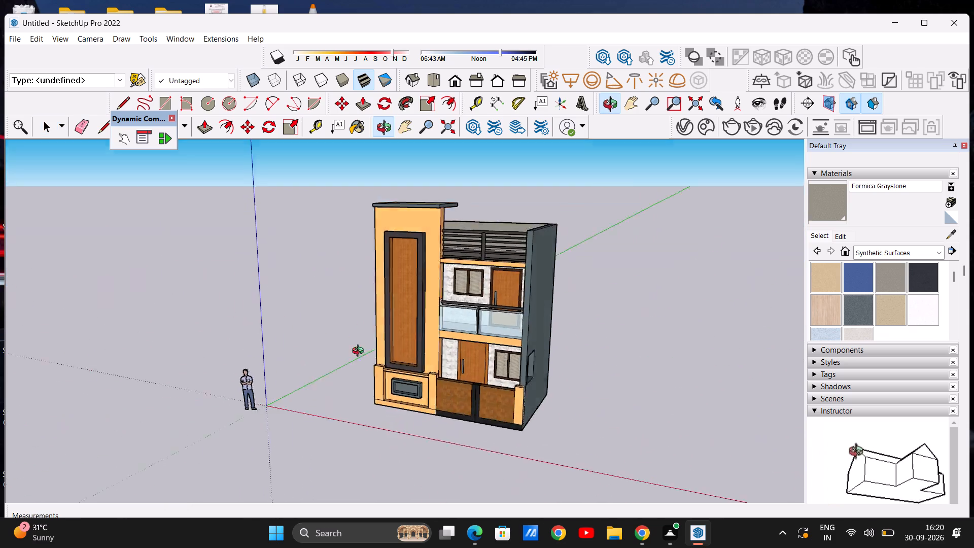
pyautogui.moveTo(360, 352); pyautogui.dragTo(438, 306, button='middle')
pyautogui.scroll(-6, 414, 316)
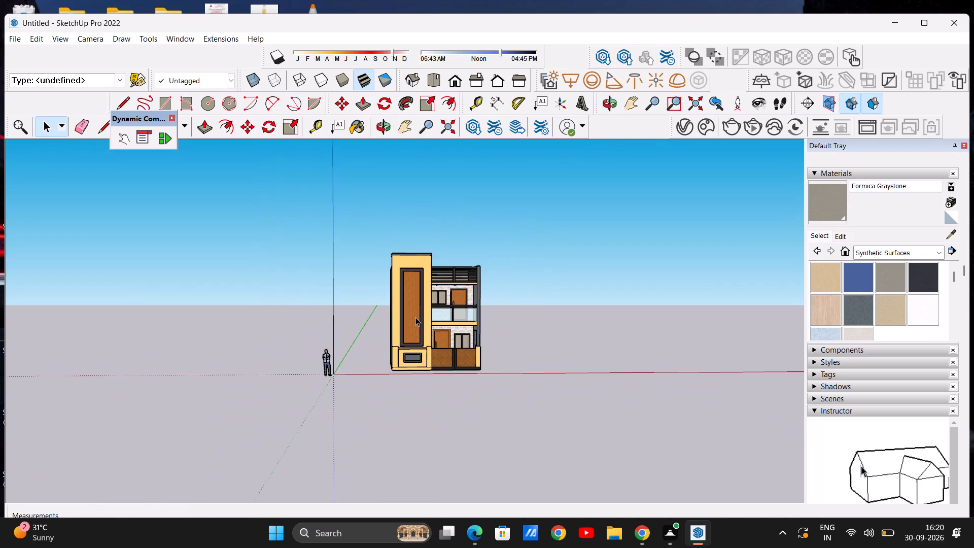
pyautogui.scroll(15, 408, 319)
pyautogui.scroll(-9, 381, 321)
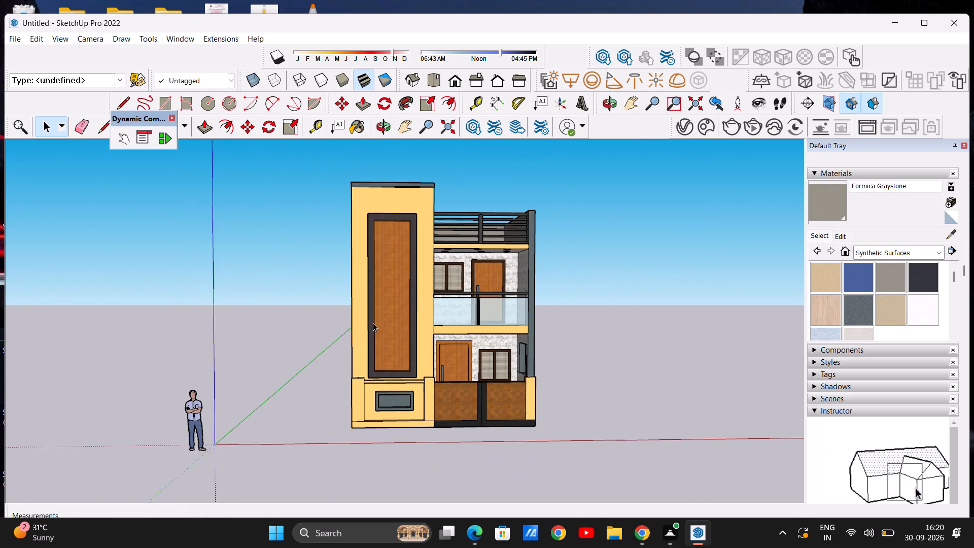
pyautogui.scroll(5, 489, 298)
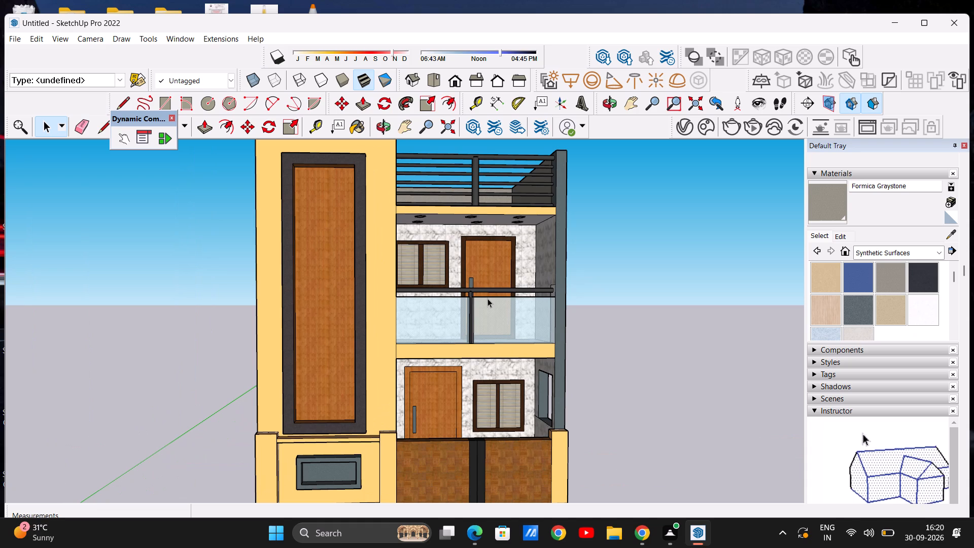
# Save the model as a SketchUp file named POOJA in the Documents folder.
pyautogui.hotkey('ctrl', 's')
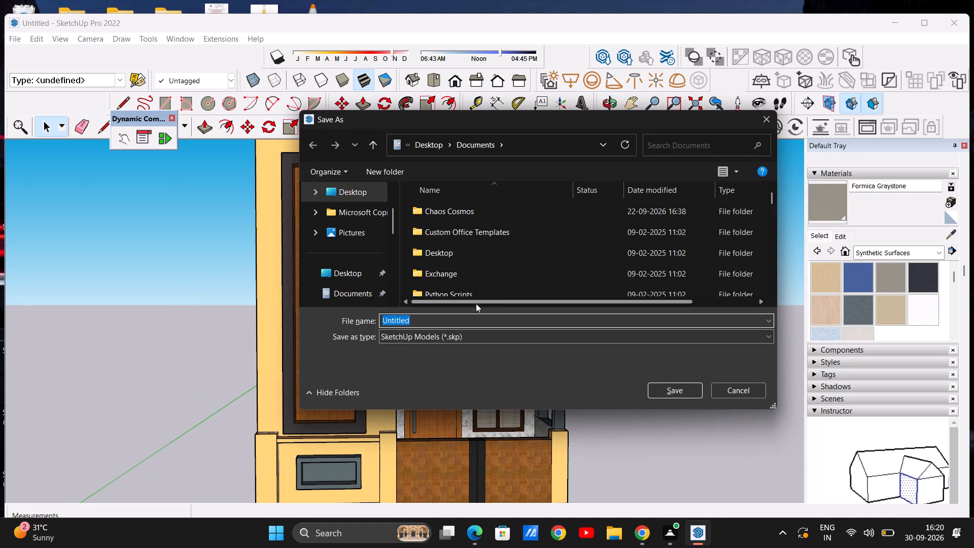
pyautogui.press('BackSpace')
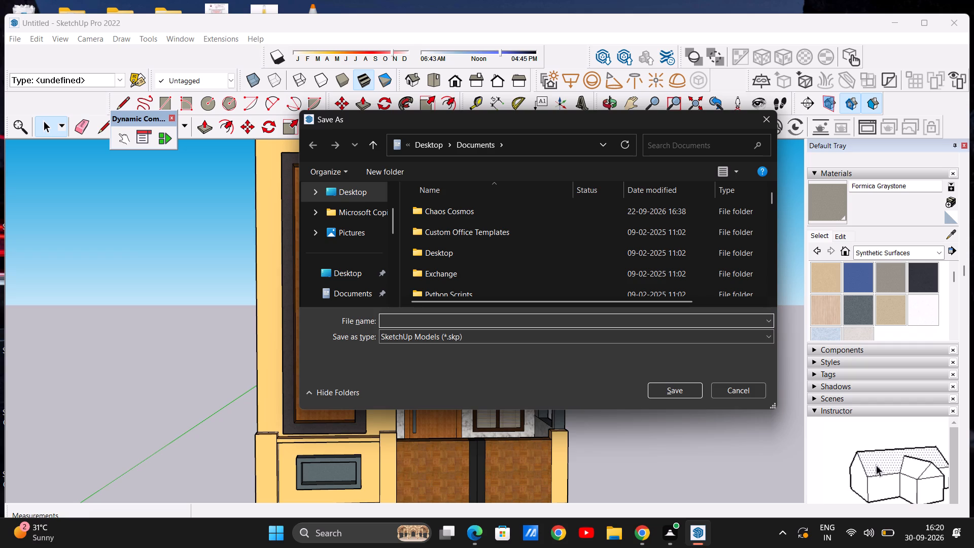
pyautogui.write('POO')
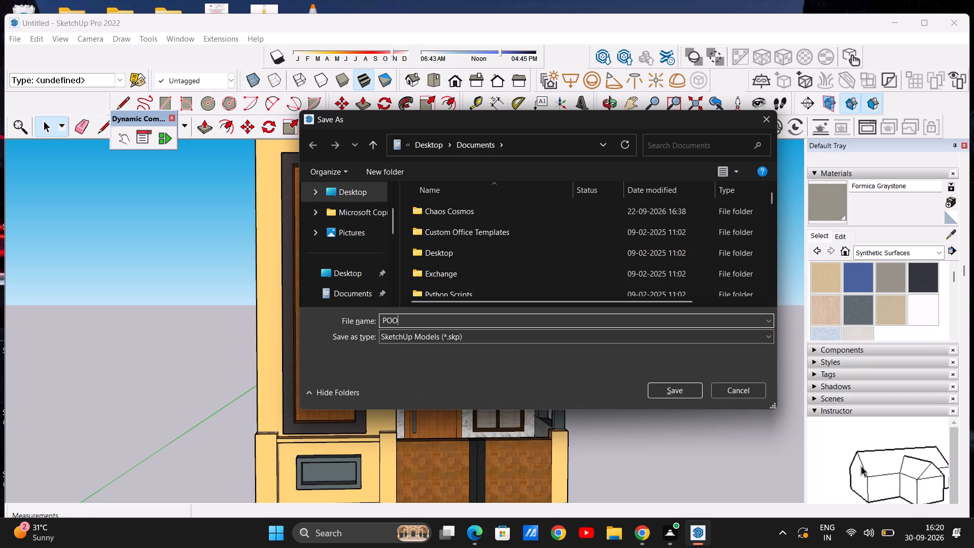
pyautogui.write('JA')
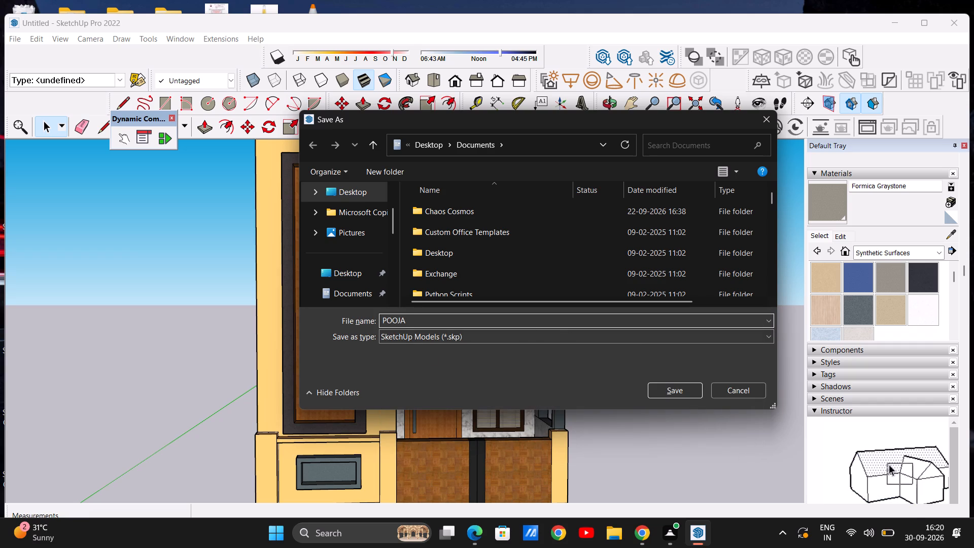
pyautogui.click(673, 386)
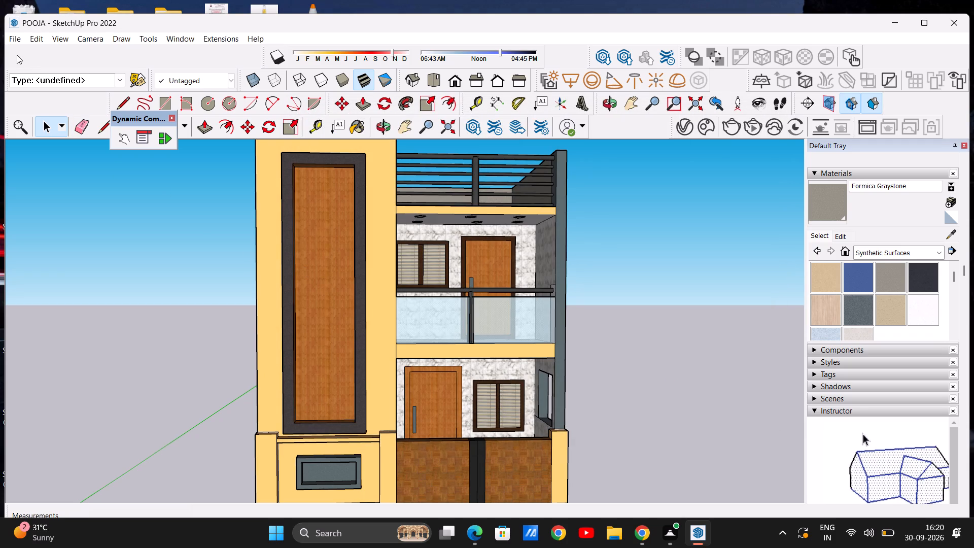
# Export the current front view as a 2D JPEG image named POOJA PDF in the Documents folder.
pyautogui.click(14, 31)
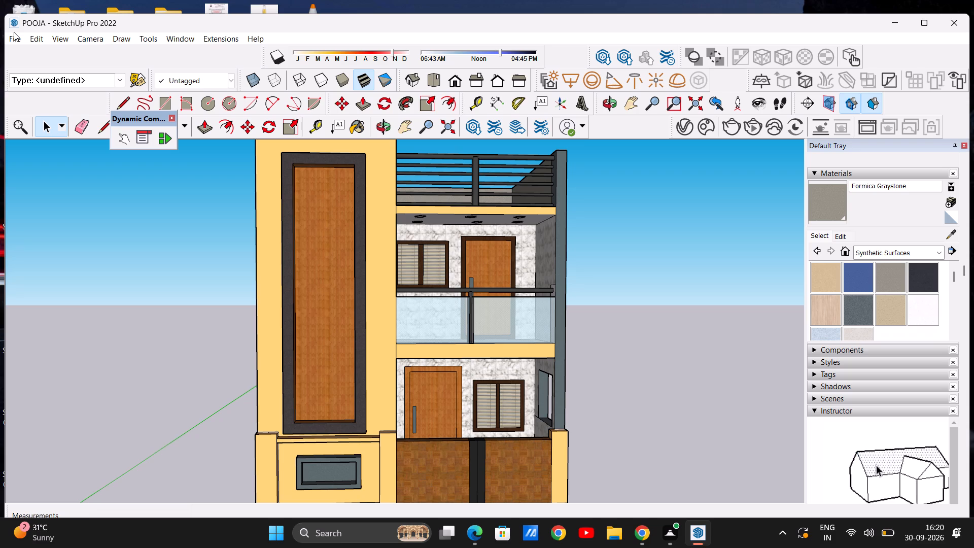
pyautogui.click(14, 32)
pyautogui.click(14, 43)
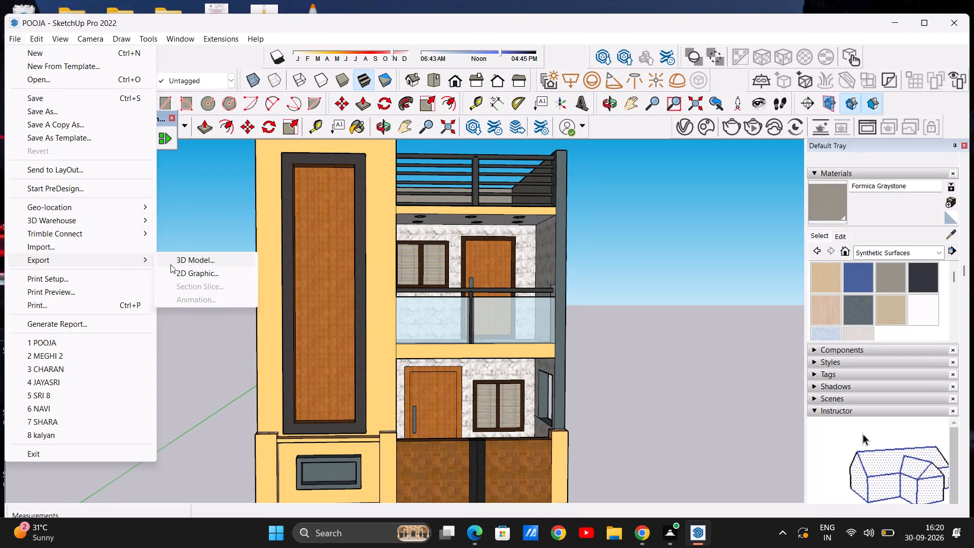
pyautogui.click(177, 272)
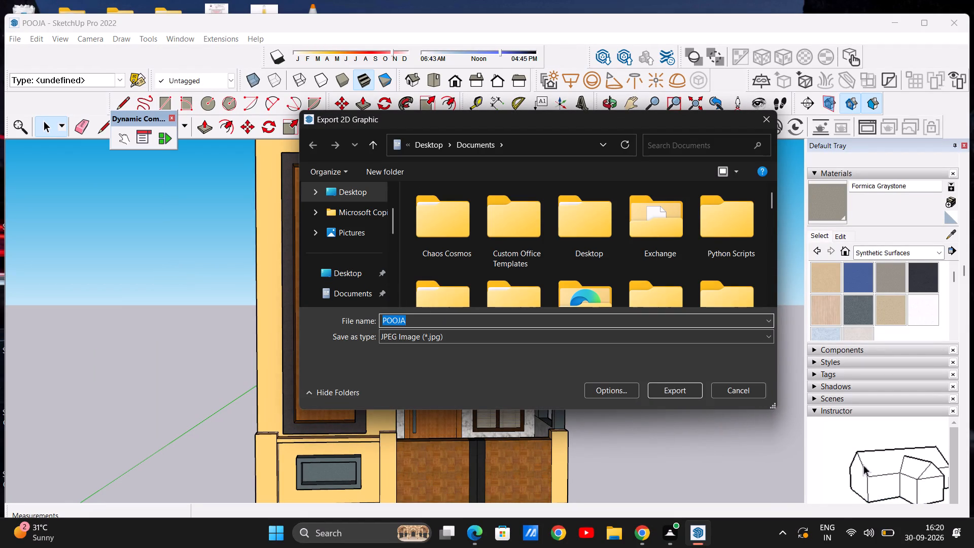
pyautogui.click(440, 317)
pyautogui.press('space')
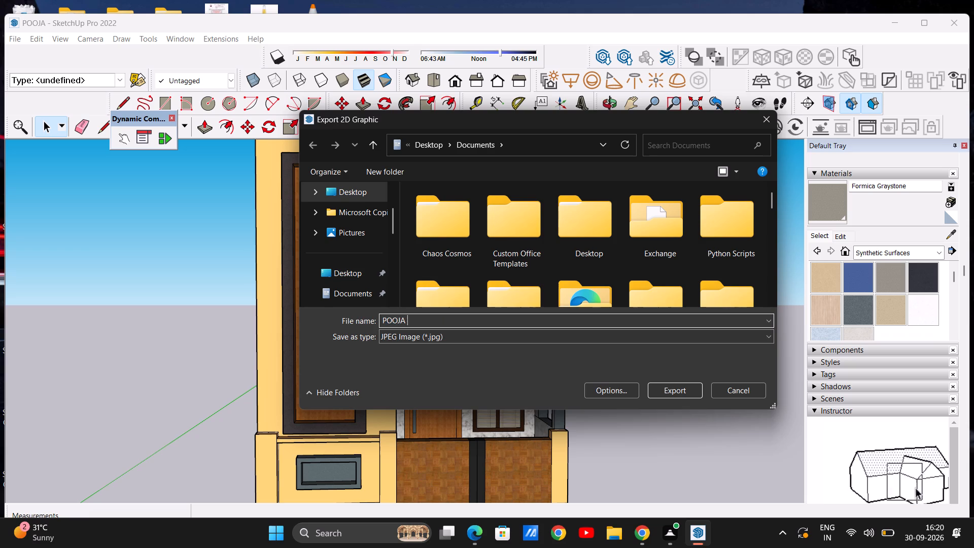
pyautogui.write('PDF')
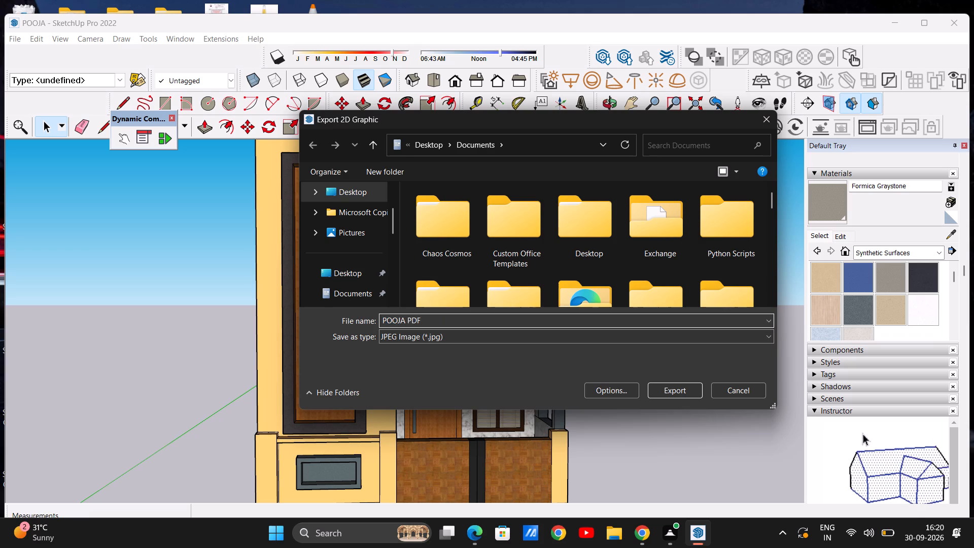
pyautogui.click(677, 389)
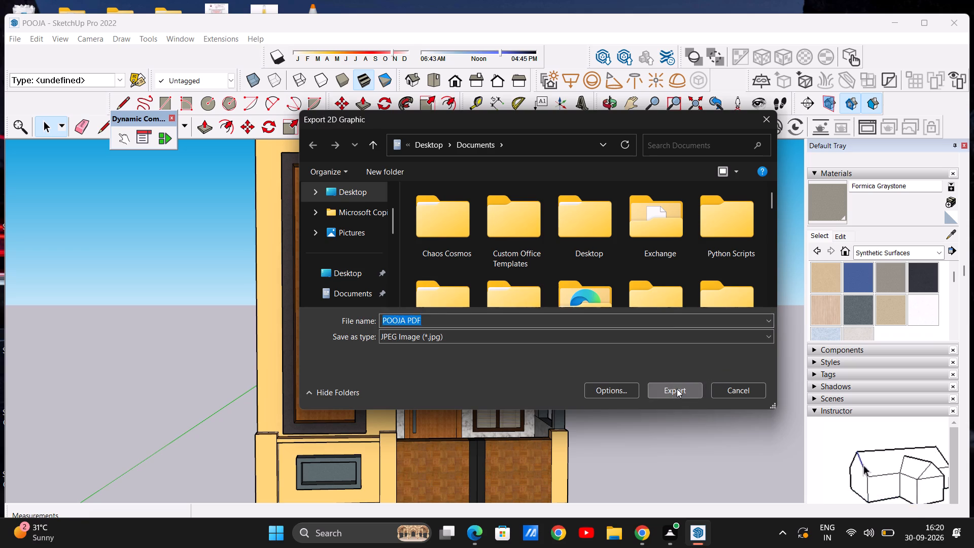